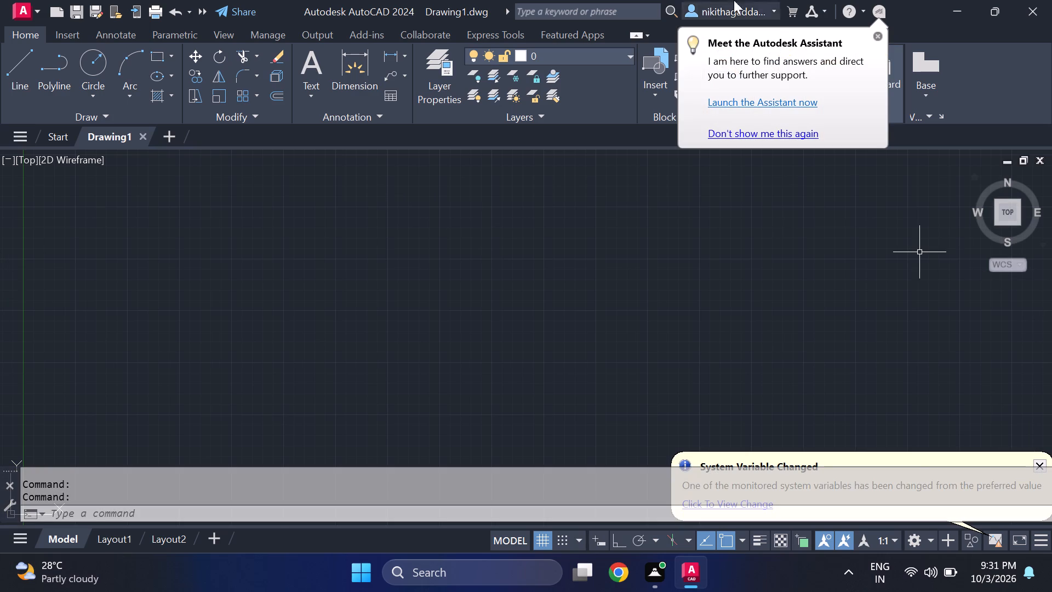
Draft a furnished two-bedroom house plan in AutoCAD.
Dismiss the Autodesk Assistant tip and the system variable notification.
click(880, 38)
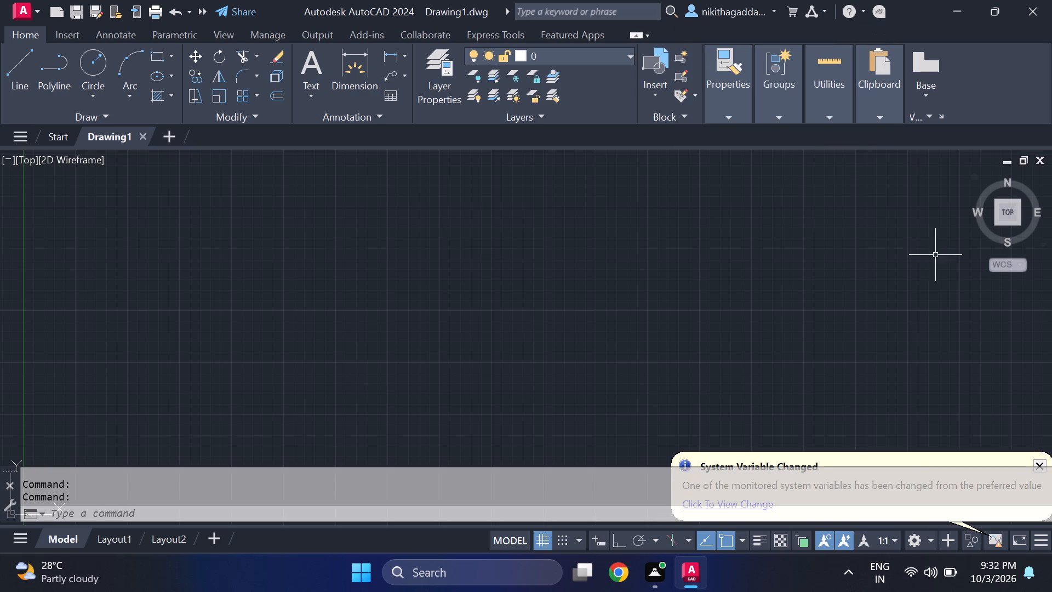
click(1040, 462)
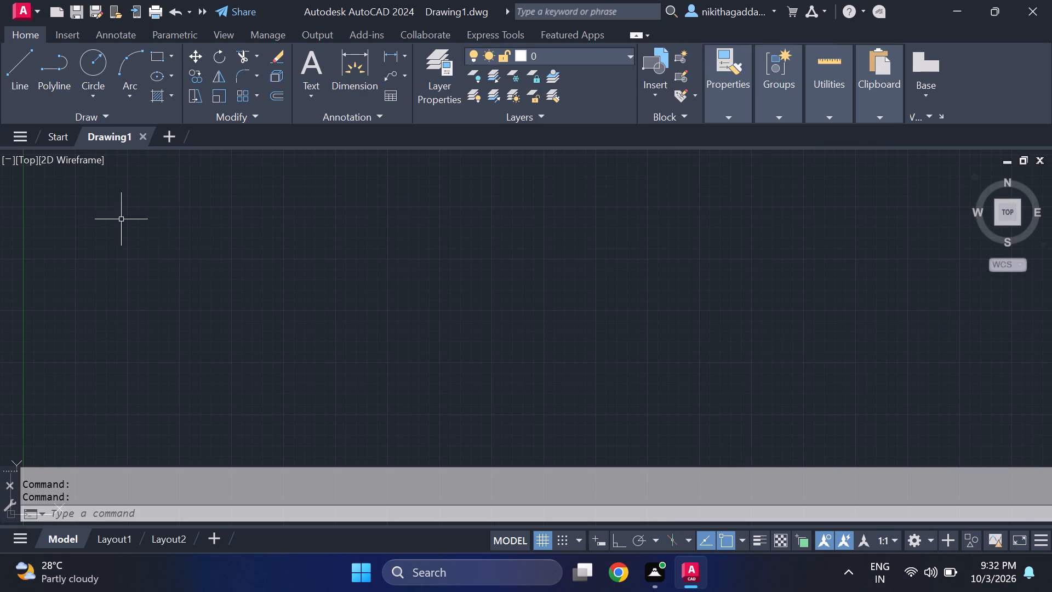
Configure the drawing units to Engineering length type with 0'-0.00" precision.
text(units)
key(Return)
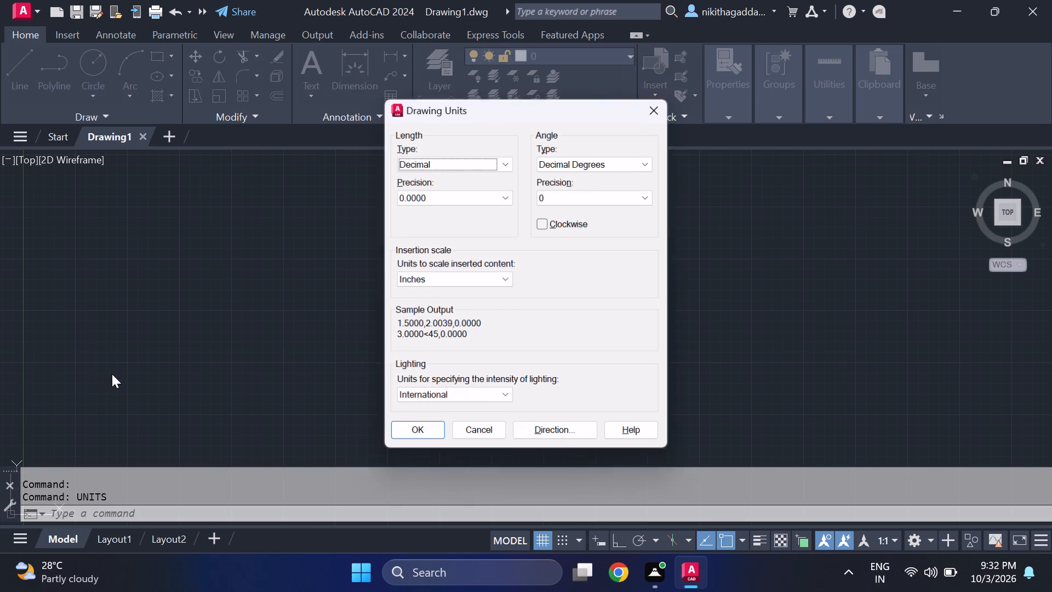
click(504, 162)
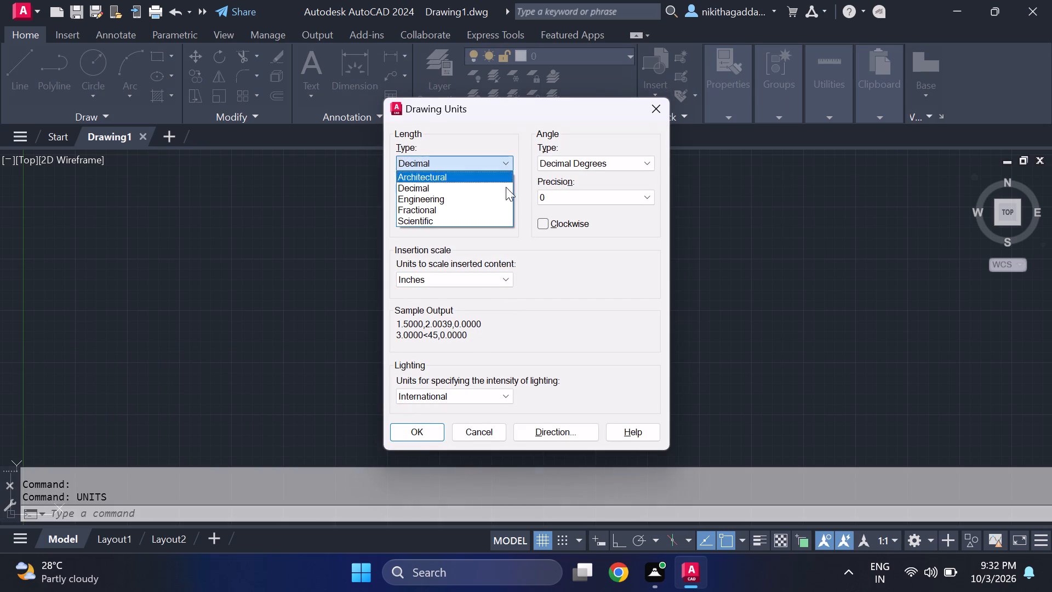
click(496, 203)
click(496, 200)
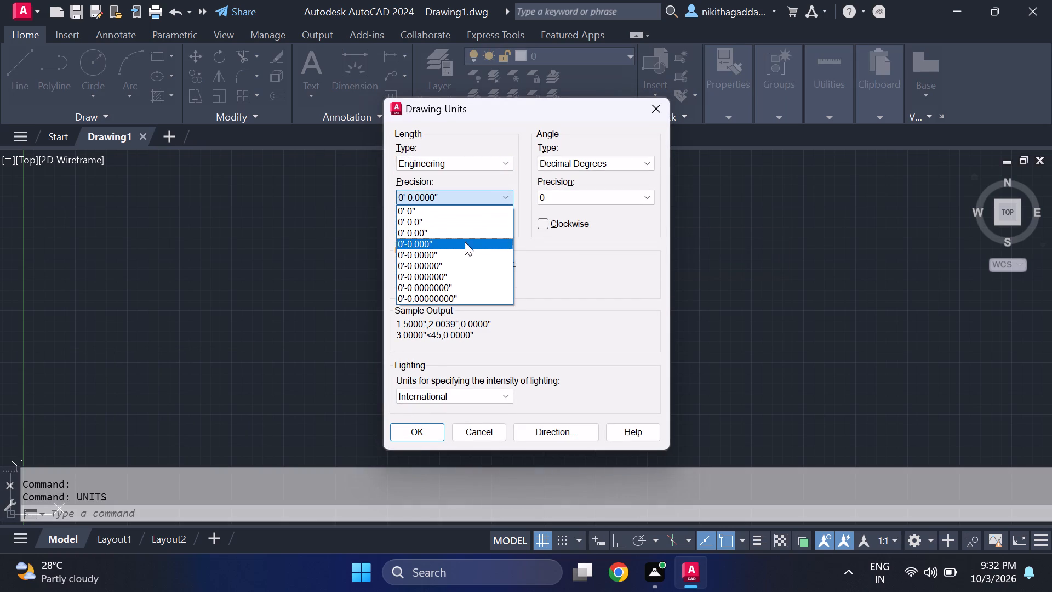
click(468, 231)
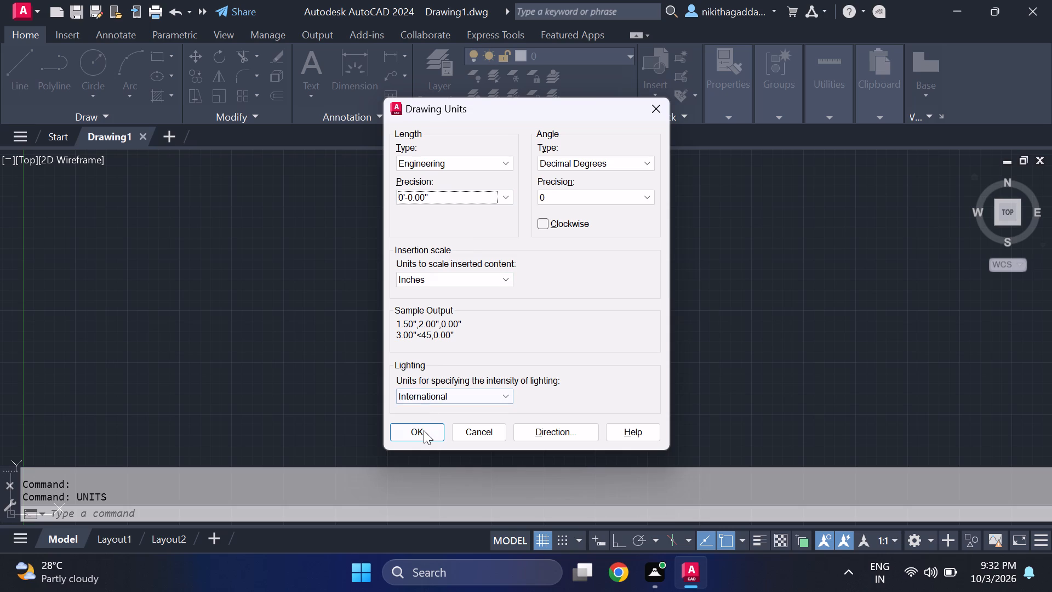
click(424, 430)
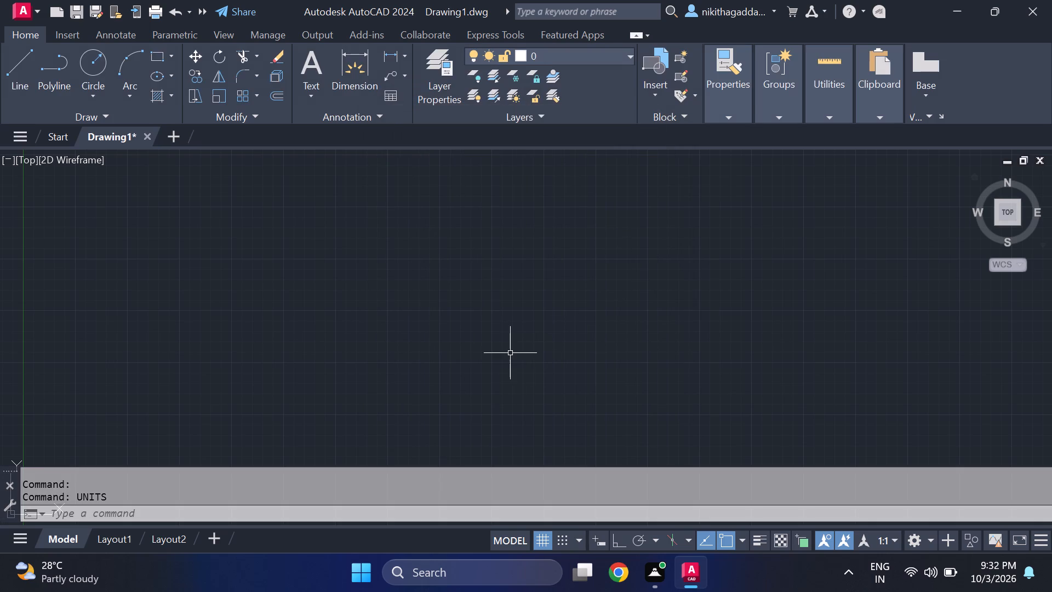
Set the Standard dimension style's linear unit format to Engineering with 0'-0.00" precision.
key(d)
key(Return)
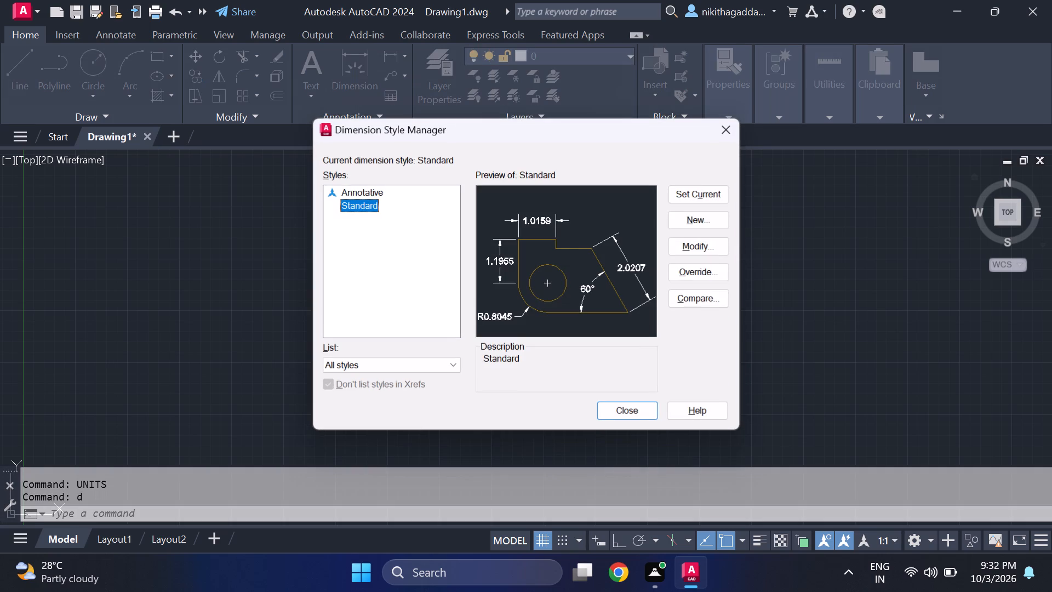
click(711, 246)
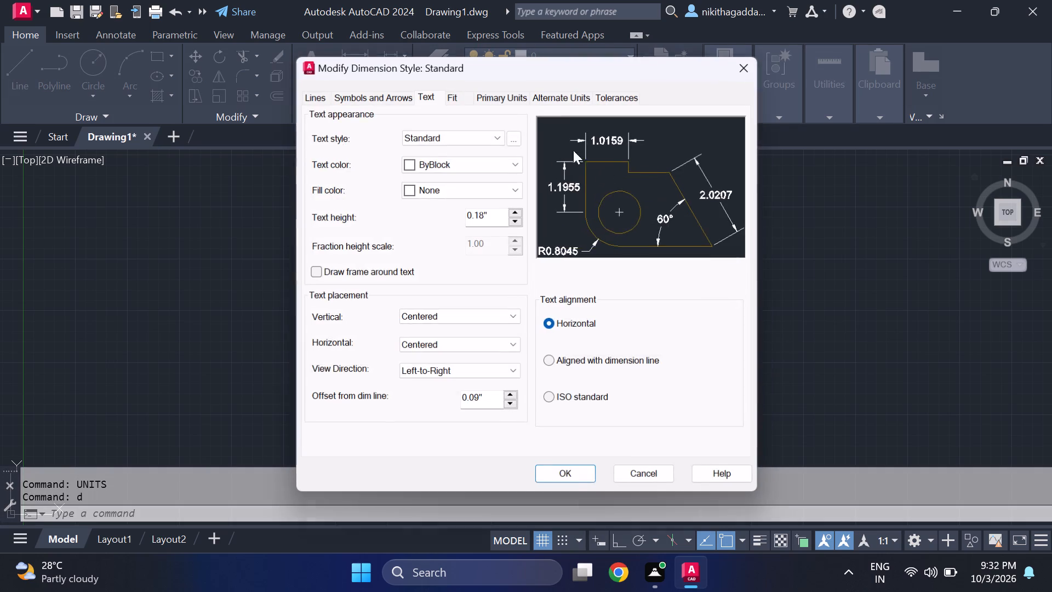
click(518, 100)
click(508, 123)
click(481, 165)
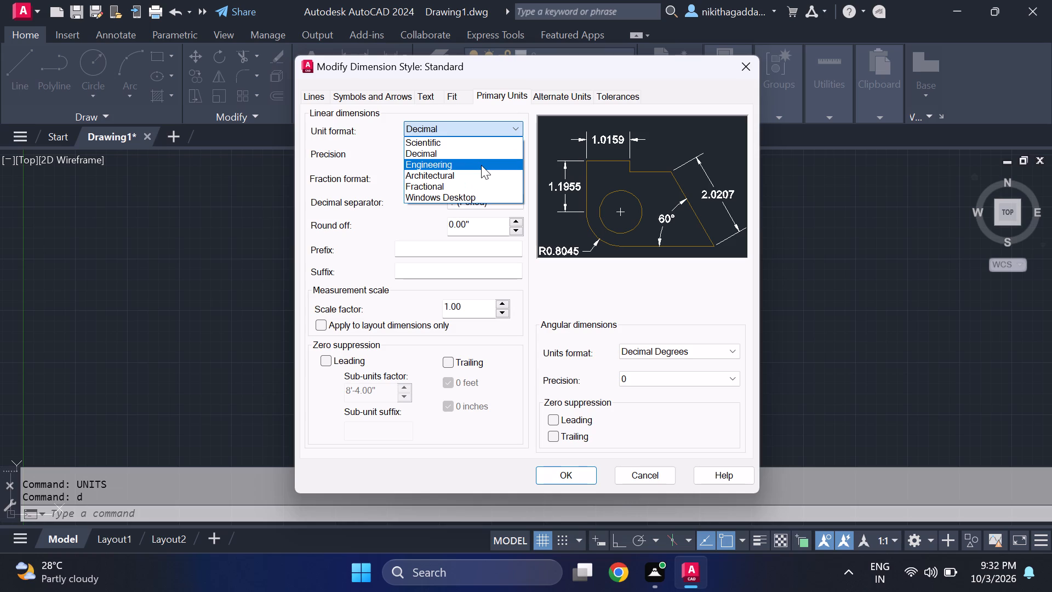
click(479, 158)
click(432, 189)
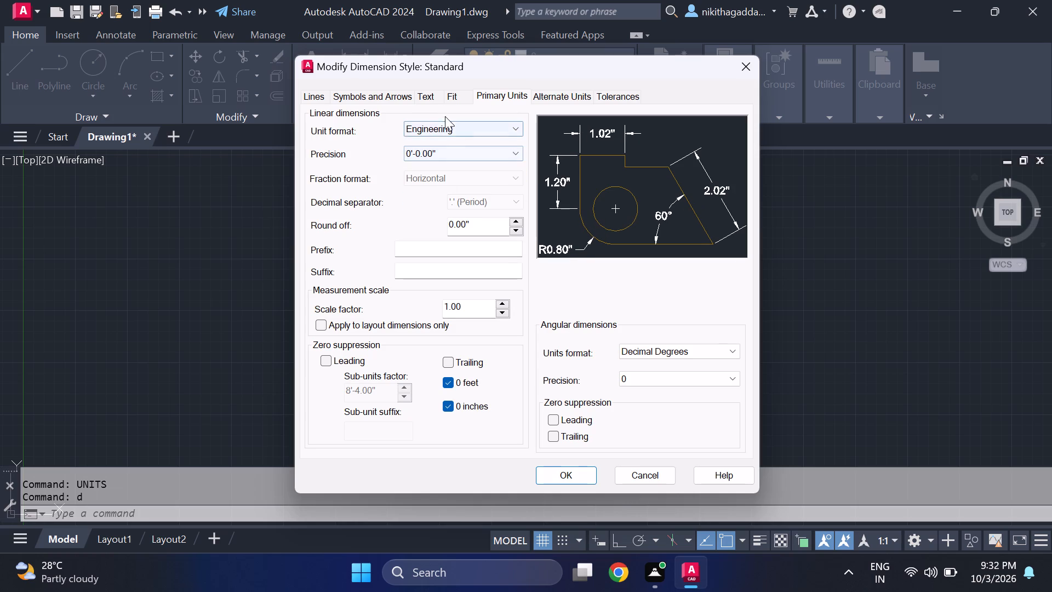
Set the Standard dimension style's text height to 7" and accept the style changes.
click(435, 102)
click(487, 216)
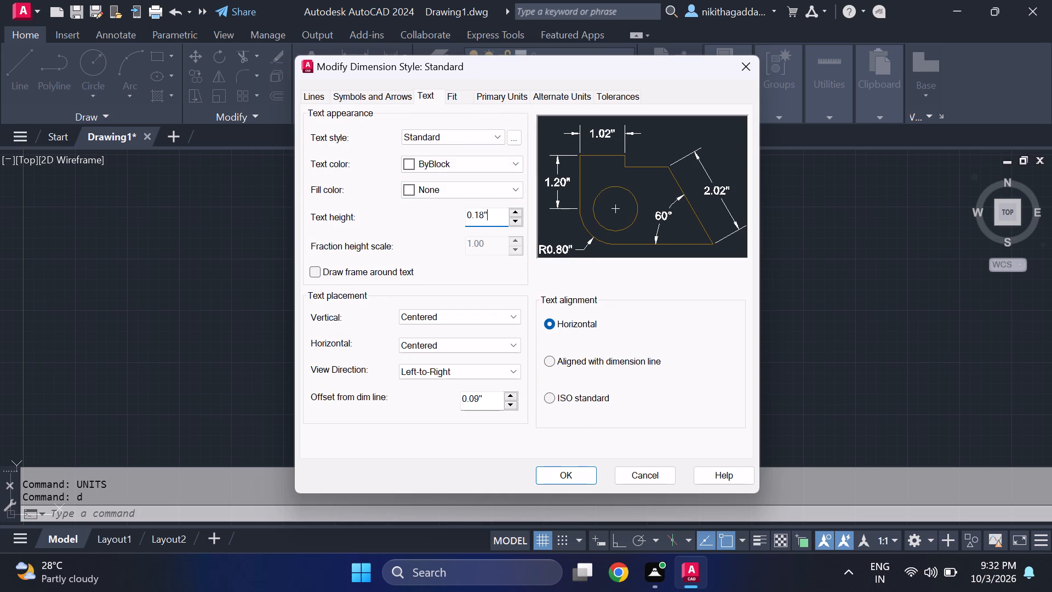
key(BackSpace)
key(BackSpace)
key(BackSpace)
key(BackSpace)
key(BackSpace)
key(BackSpace)
key(BackSpace)
key(BackSpace)
key(BackSpace)
key(BackSpace)
key(BackSpace)
key(BackSpace)
key(BackSpace)
key(7)
key(Return)
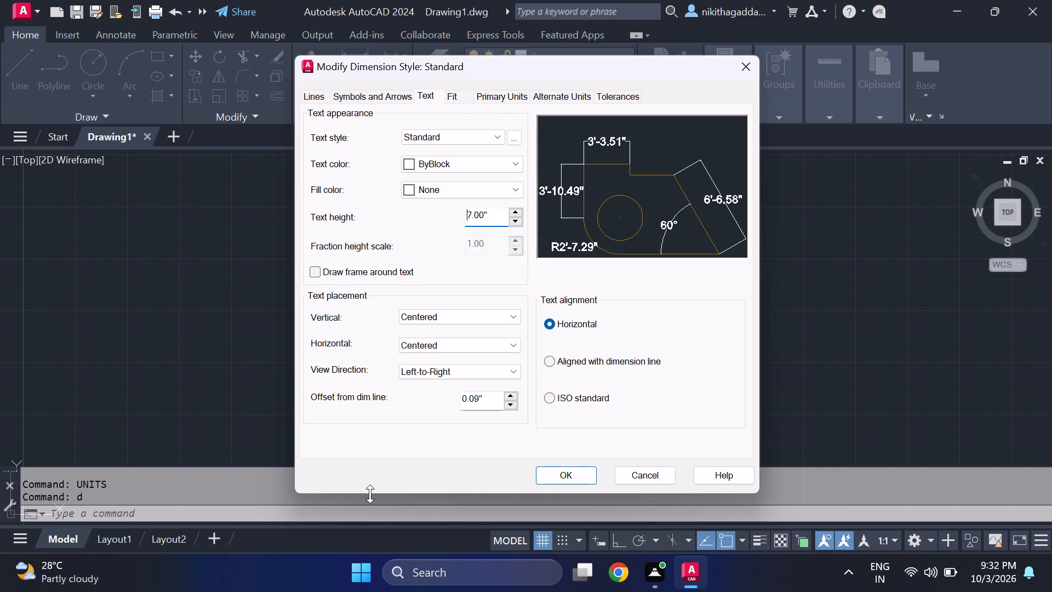
click(568, 468)
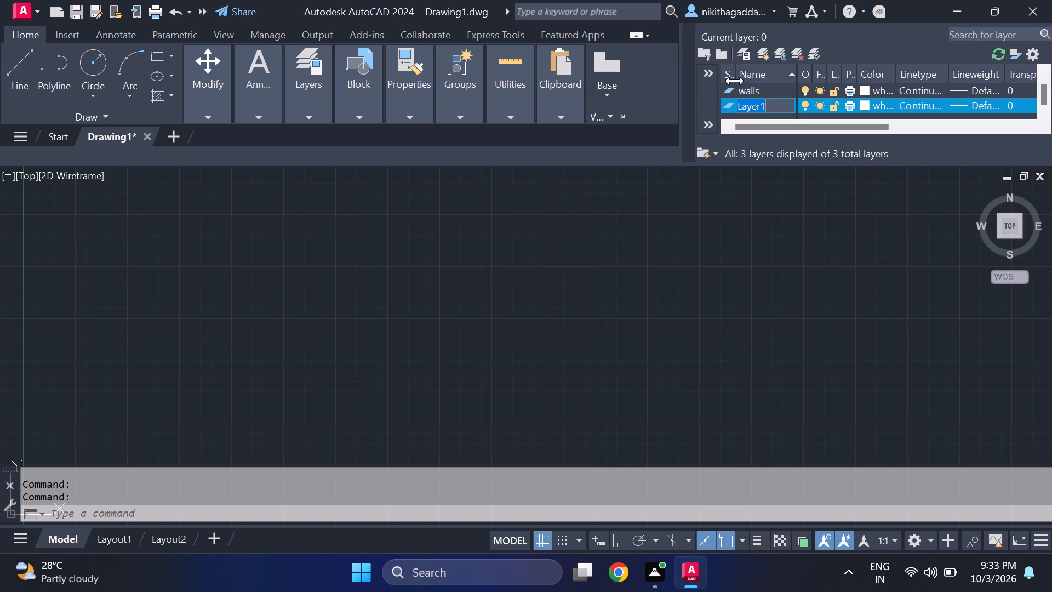
Name the newly added layer furniture.
key(BackSpace)
text(fur)
text(niture)
key(Return)
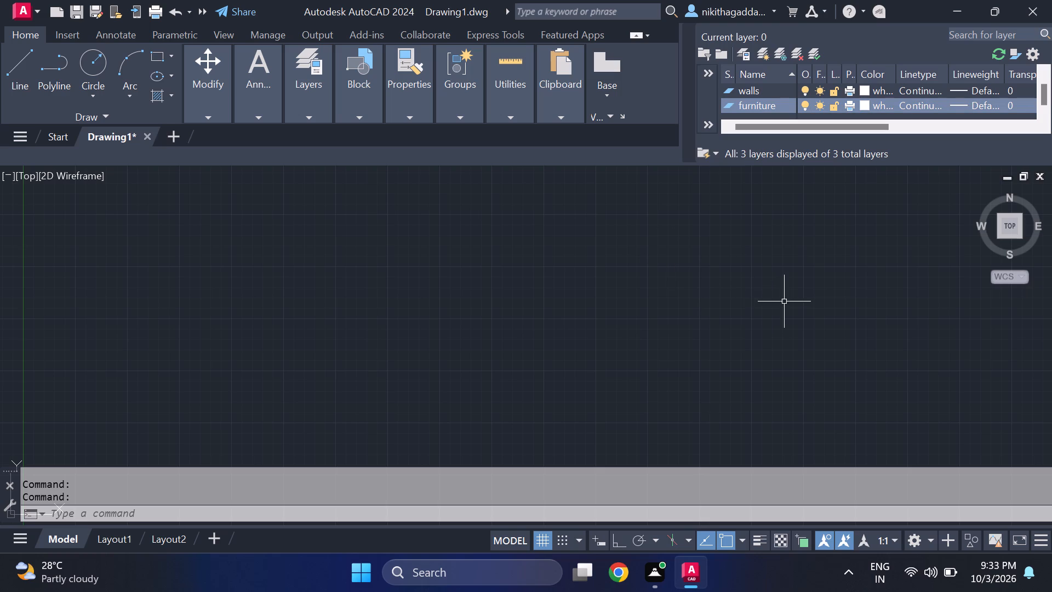
Add two more layers named text and windows.
click(759, 53)
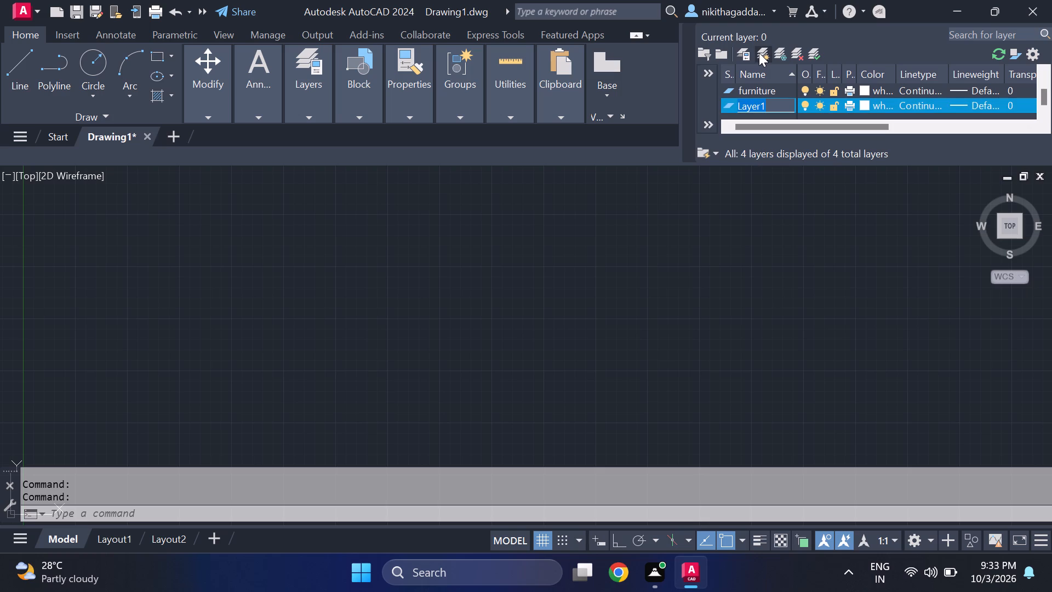
key(BackSpace)
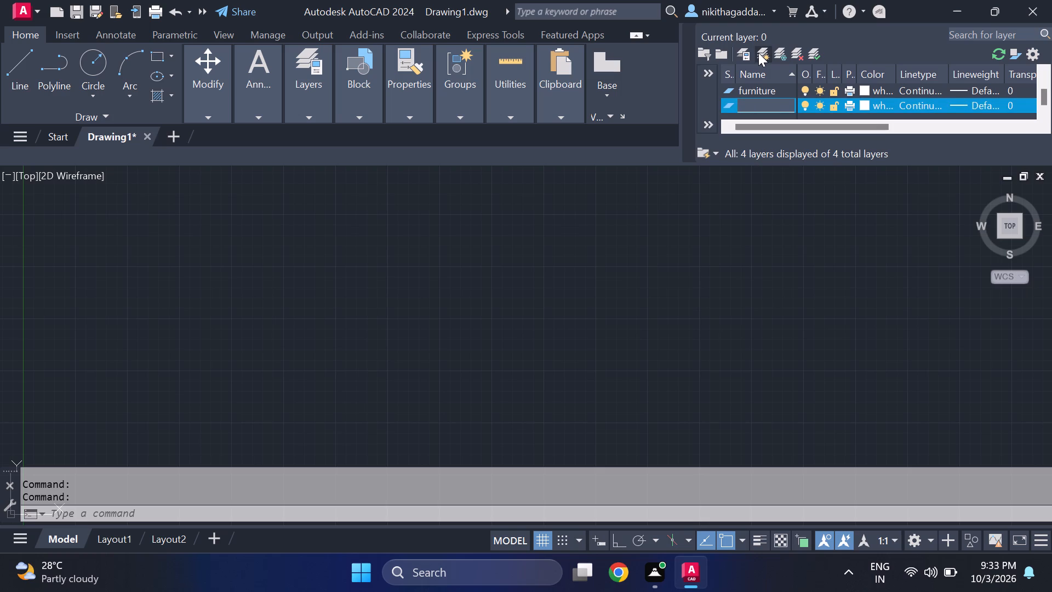
text(text)
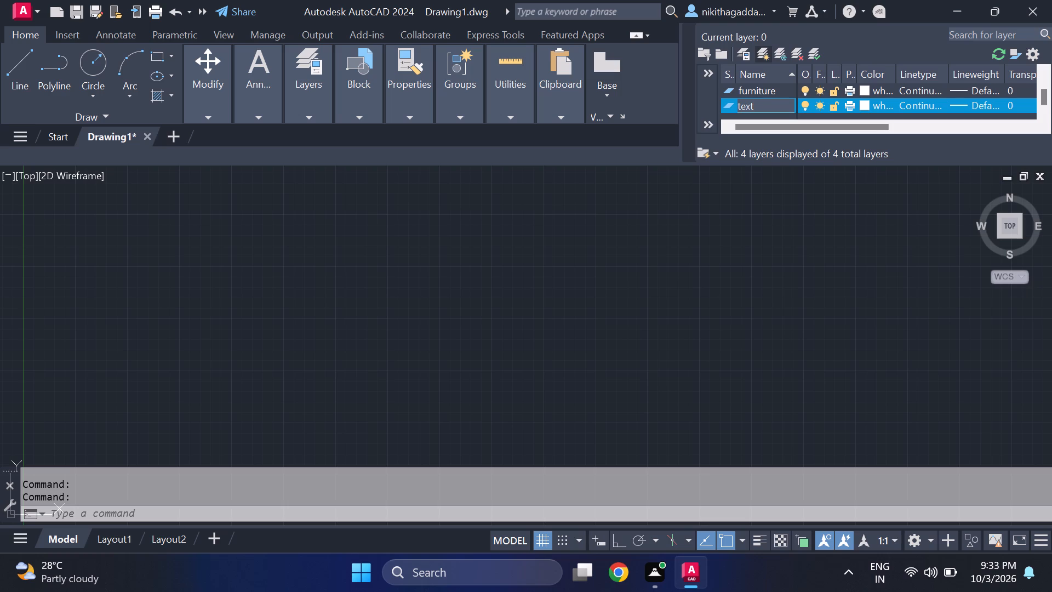
key(Return)
click(759, 52)
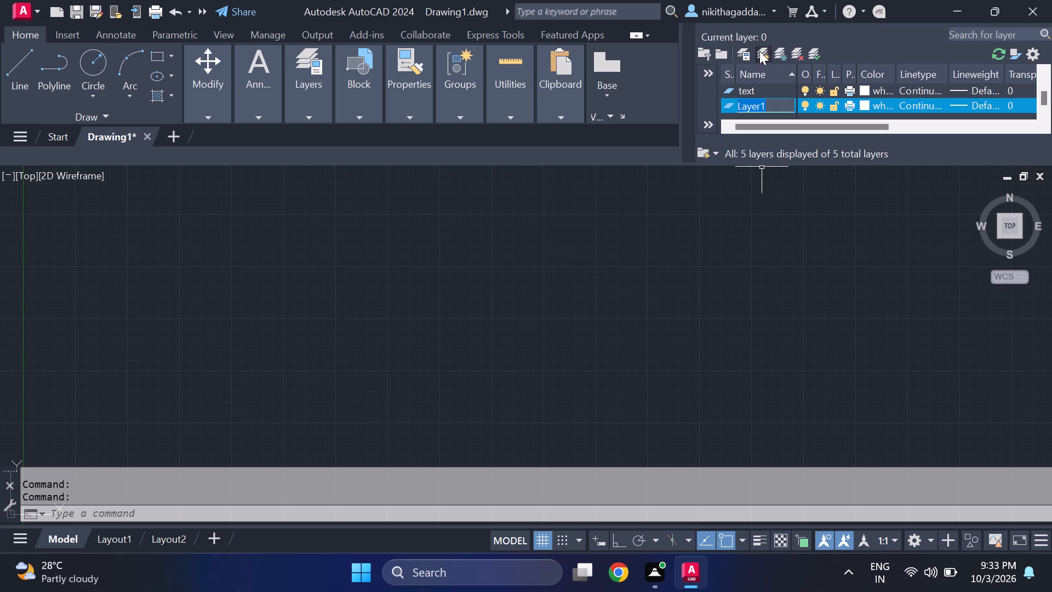
key(BackSpace)
text(windows)
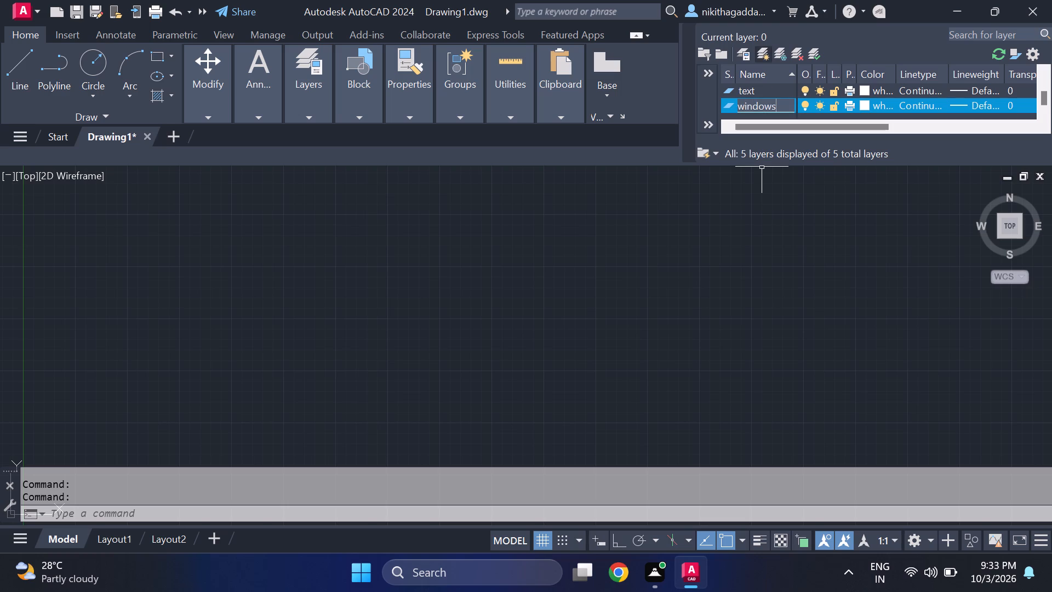
key(Return)
Give the walls layer colour 253, make it the current layer and close the layer manager.
scroll(781, 88, up, 2)
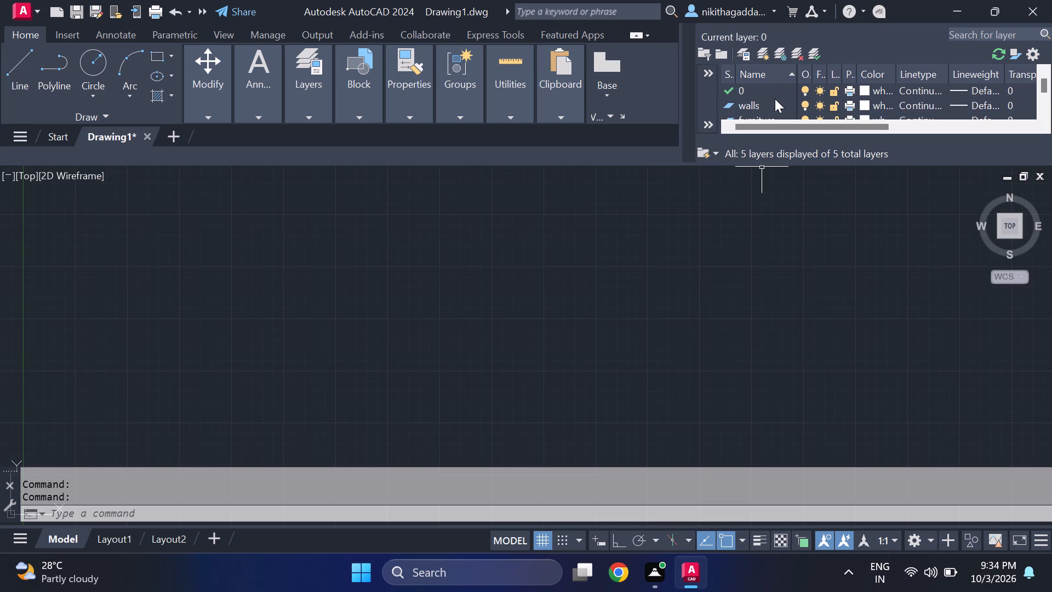
click(765, 106)
click(870, 98)
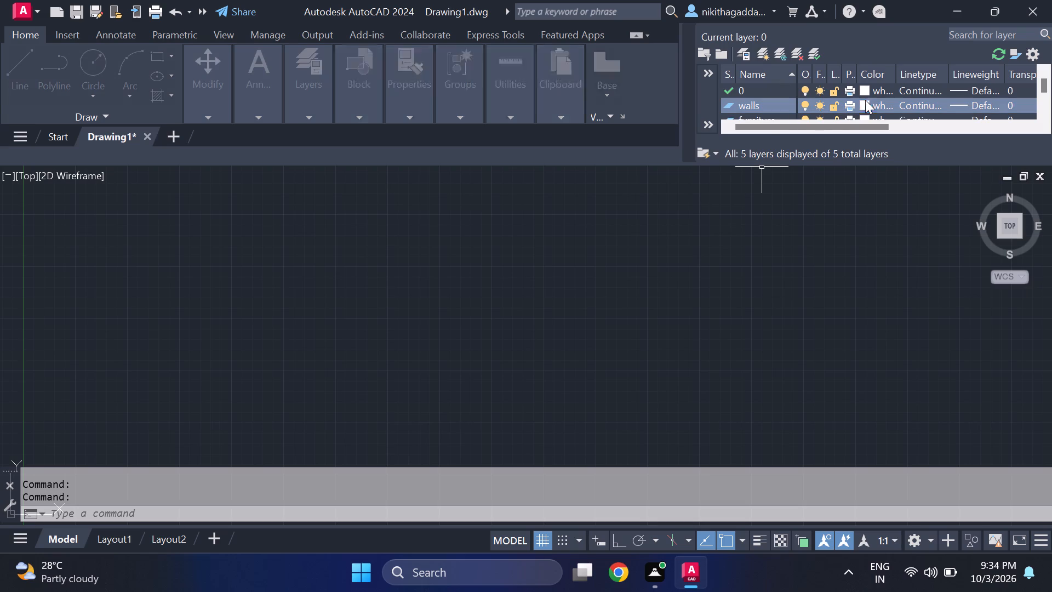
click(397, 242)
click(457, 299)
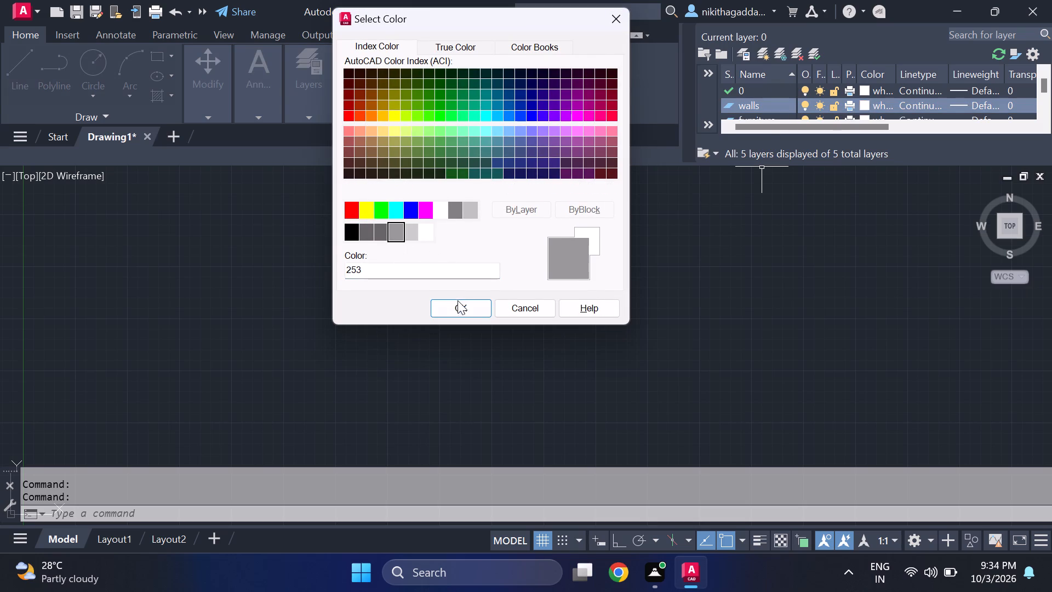
click(808, 51)
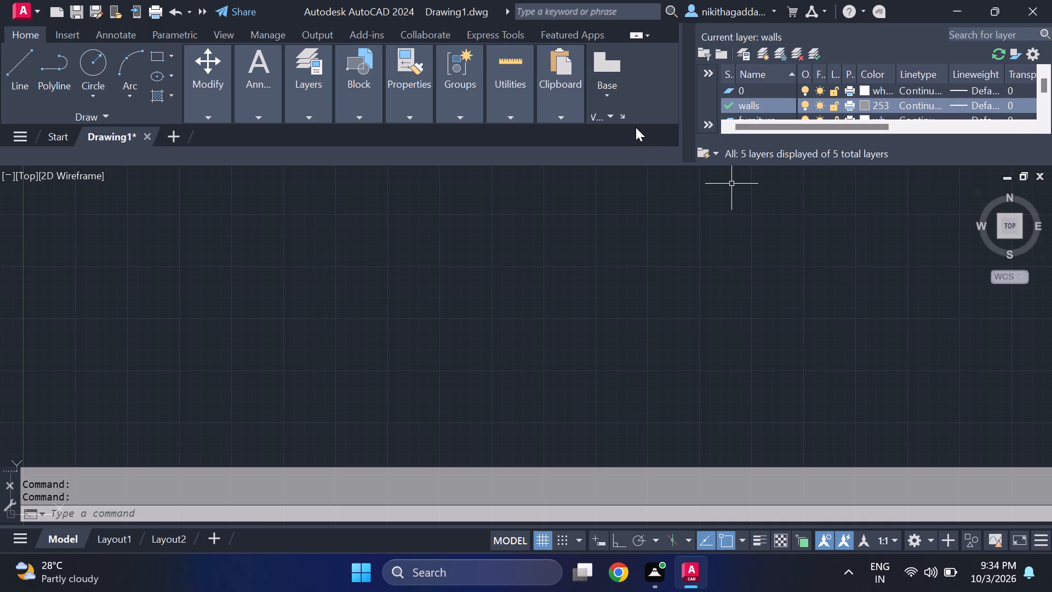
click(691, 30)
Draw a horizontal line 28'6" long on the walls layer near the origin, with ortho mode on.
scroll(536, 251, down, 2)
middle_drag(512, 274, 502, 278)
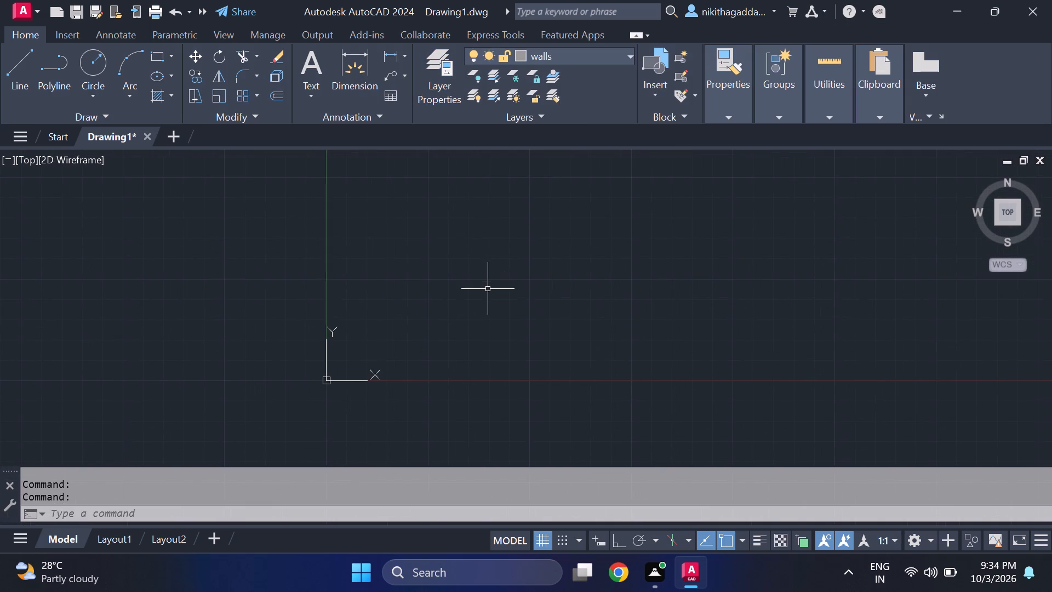
scroll(490, 288, up, 2)
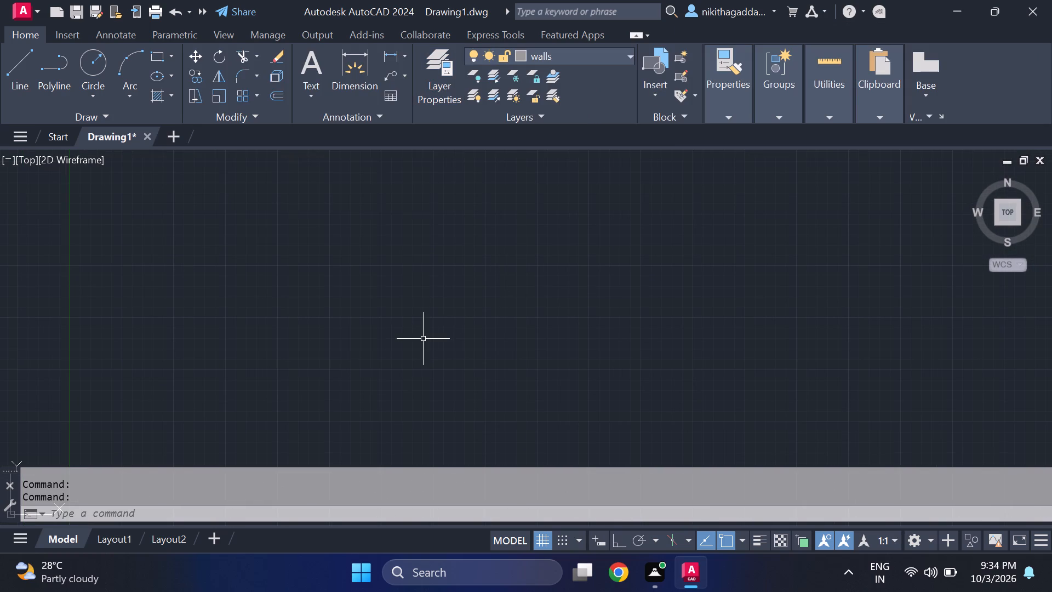
key(l)
key(Return)
drag(340, 282, 371, 291)
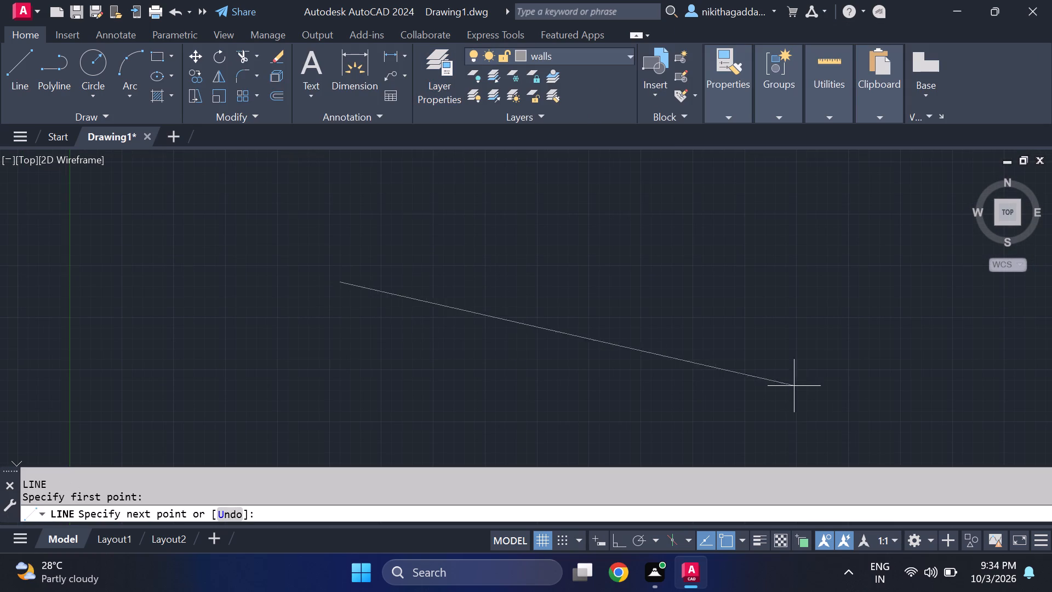
key(F8)
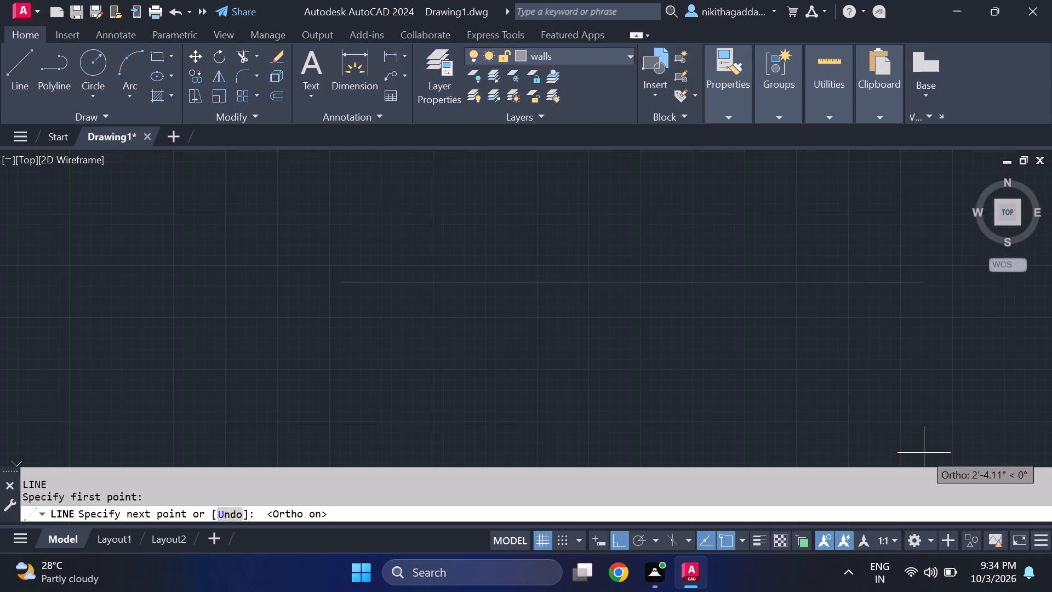
key(2)
text(8'6)
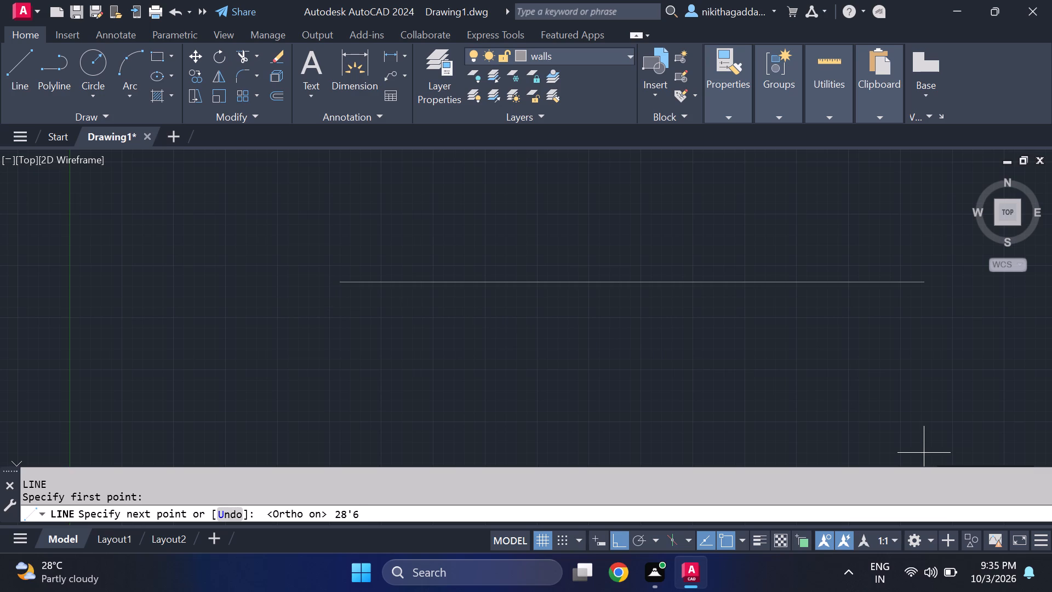
key(shift+quotedbl)
key(Return)
scroll(761, 261, down, 5)
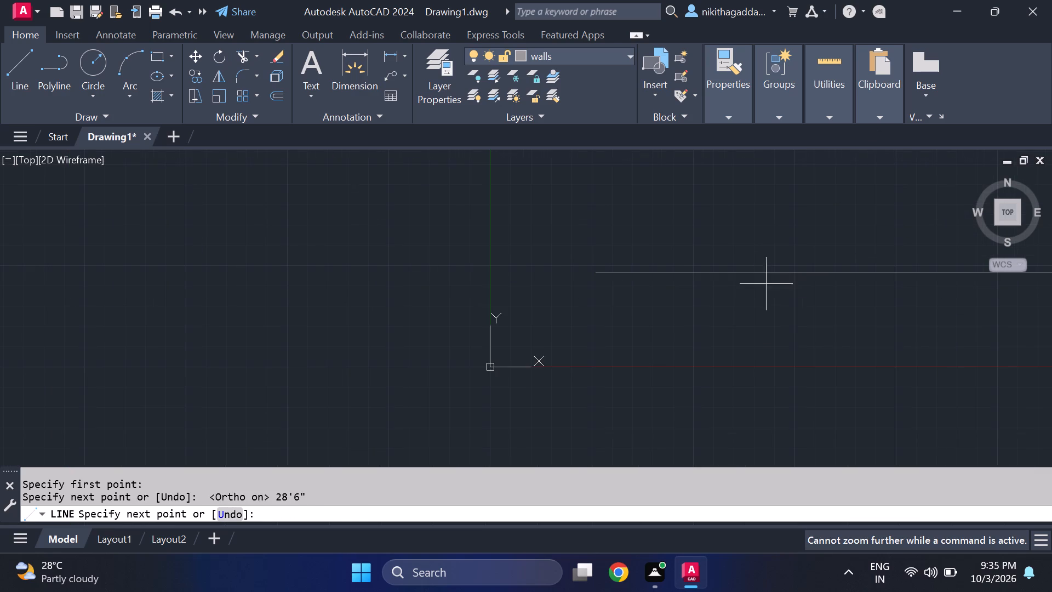
key(Escape)
scroll(824, 309, down, 2)
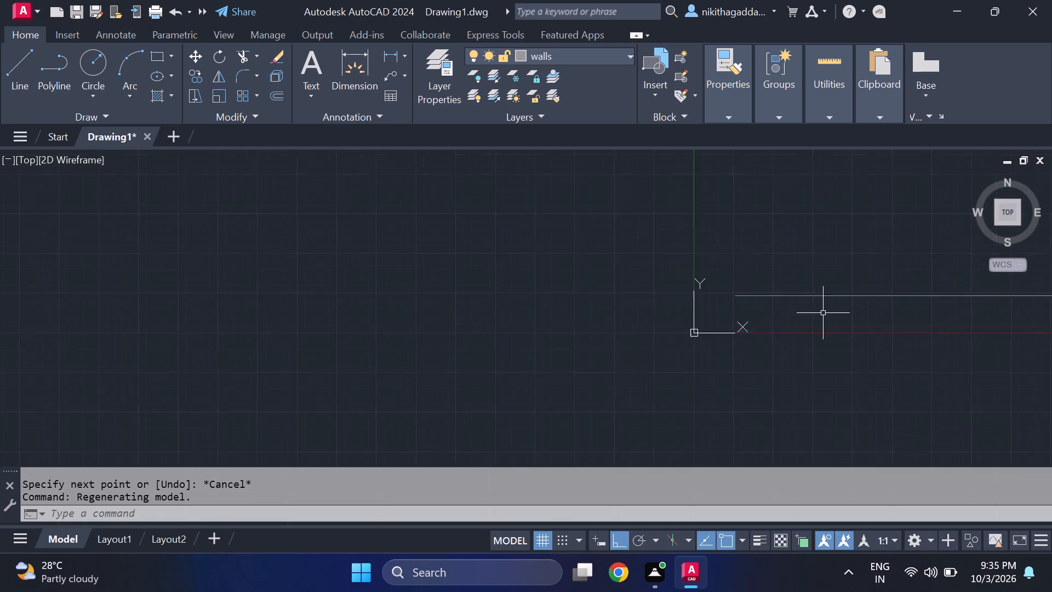
scroll(823, 317, down, 2)
middle_drag(586, 262, 492, 255)
scroll(757, 134, down, 4)
scroll(877, 332, down, 2)
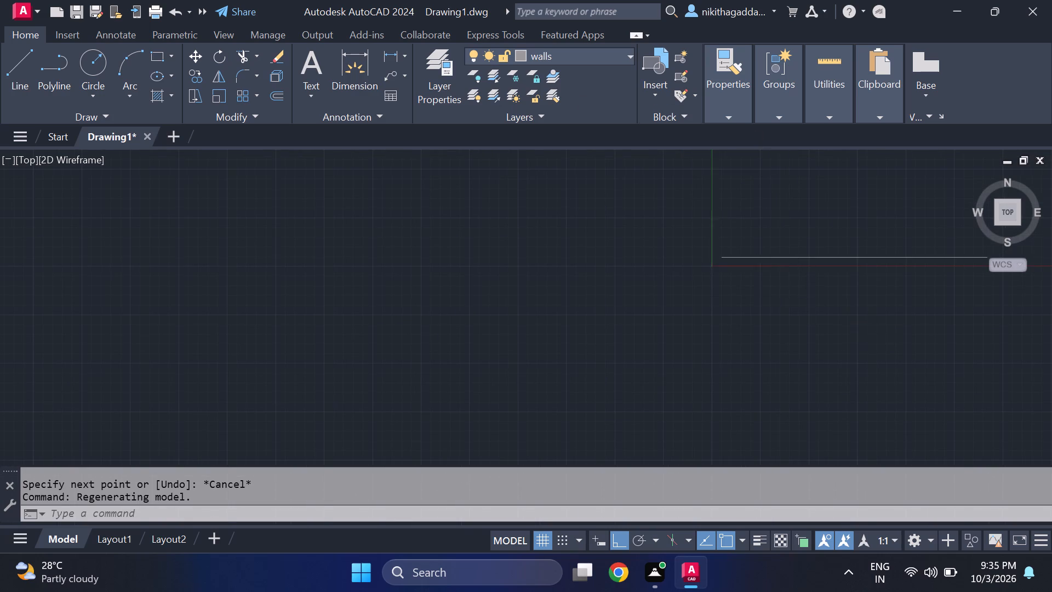
Move the horizontal wall line by its left endpoint to open space above and right of the origin, with ortho off.
scroll(877, 332, down, 3)
scroll(910, 322, up, 3)
scroll(839, 311, up, 4)
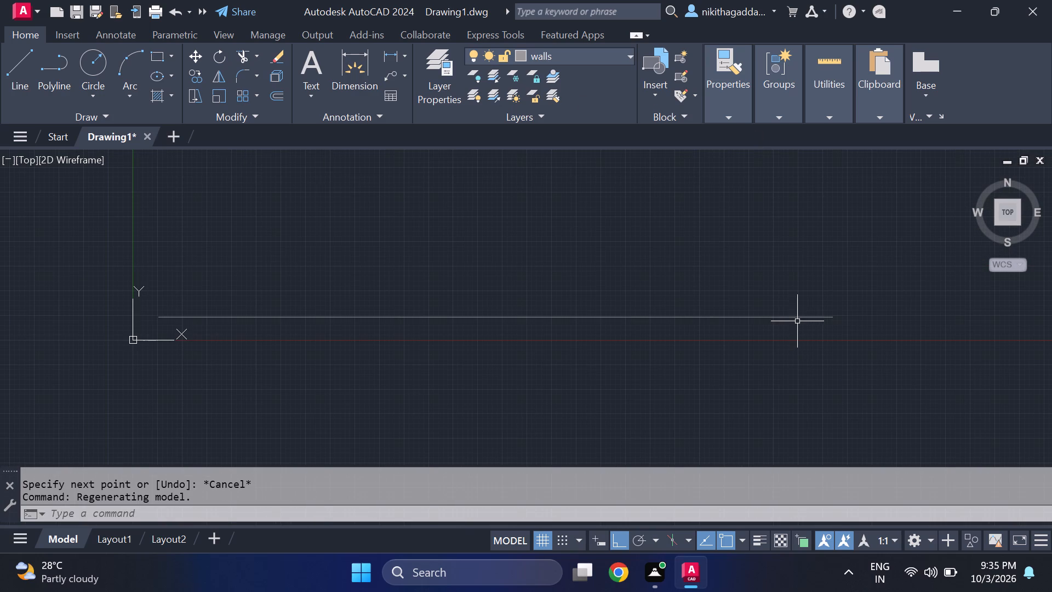
click(801, 318)
key(m)
key(Return)
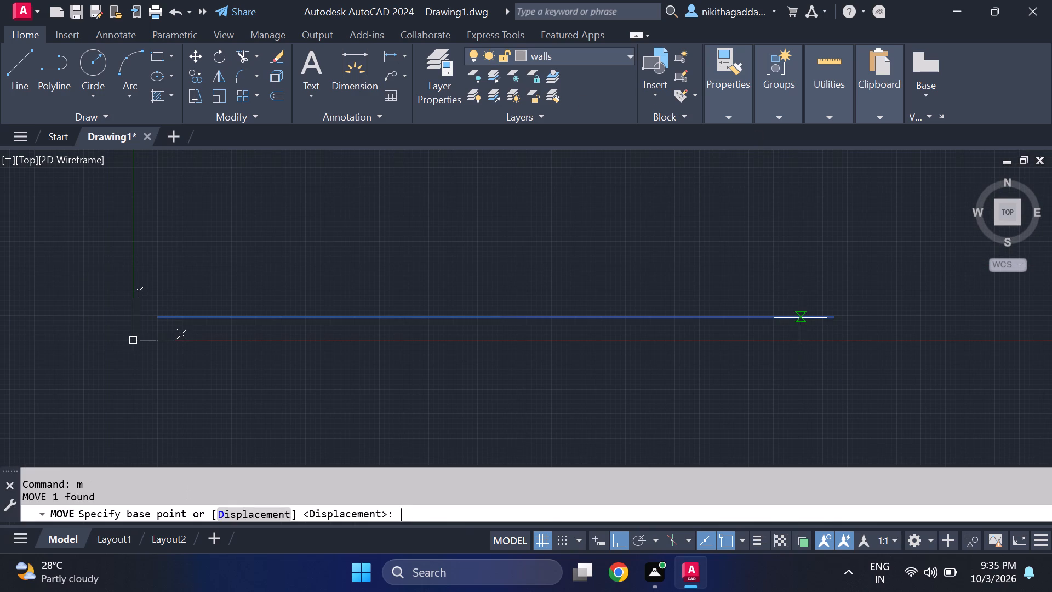
click(155, 321)
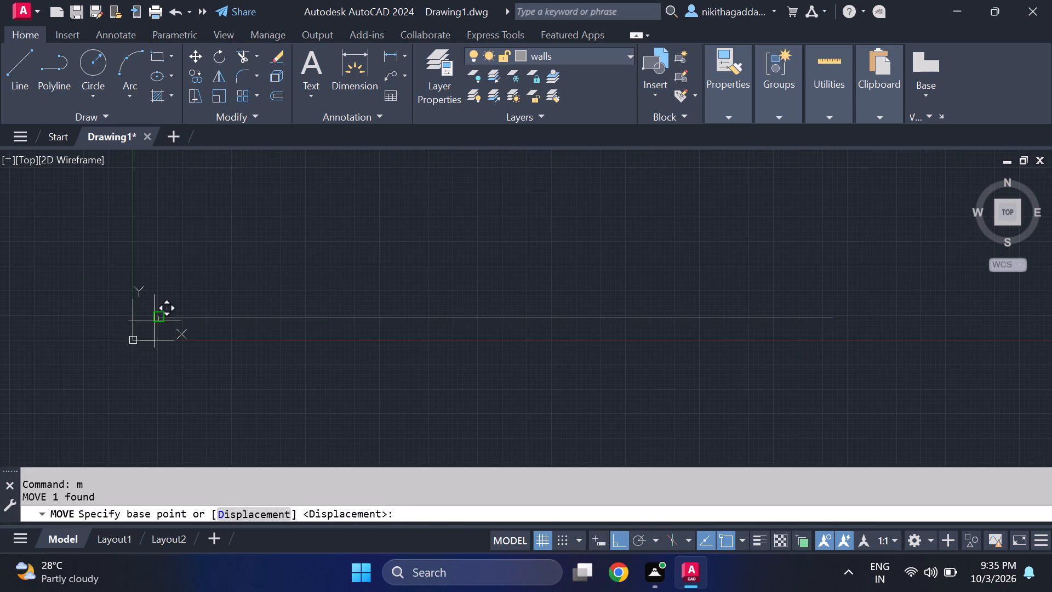
scroll(404, 240, down, 3)
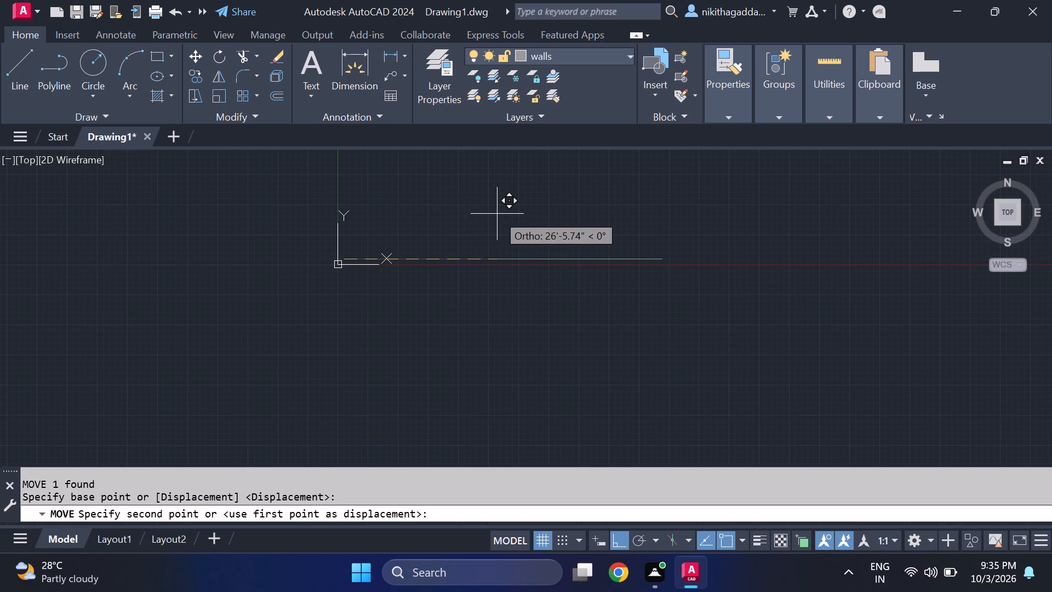
key(F8)
scroll(527, 209, down, 1)
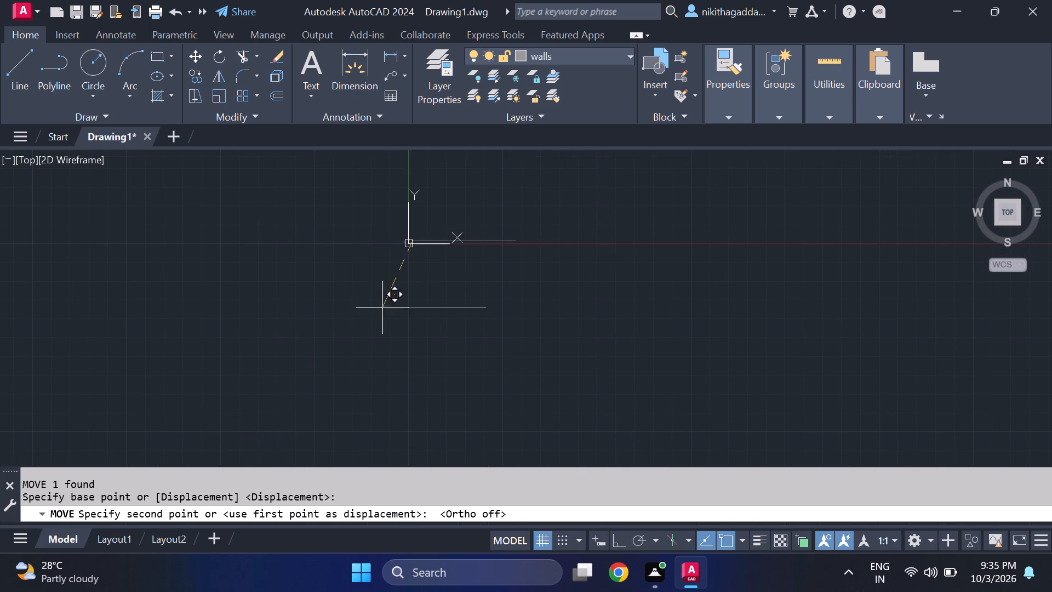
scroll(512, 225, down, 3)
middle_drag(516, 223, 329, 479)
middle_drag(323, 464, 318, 441)
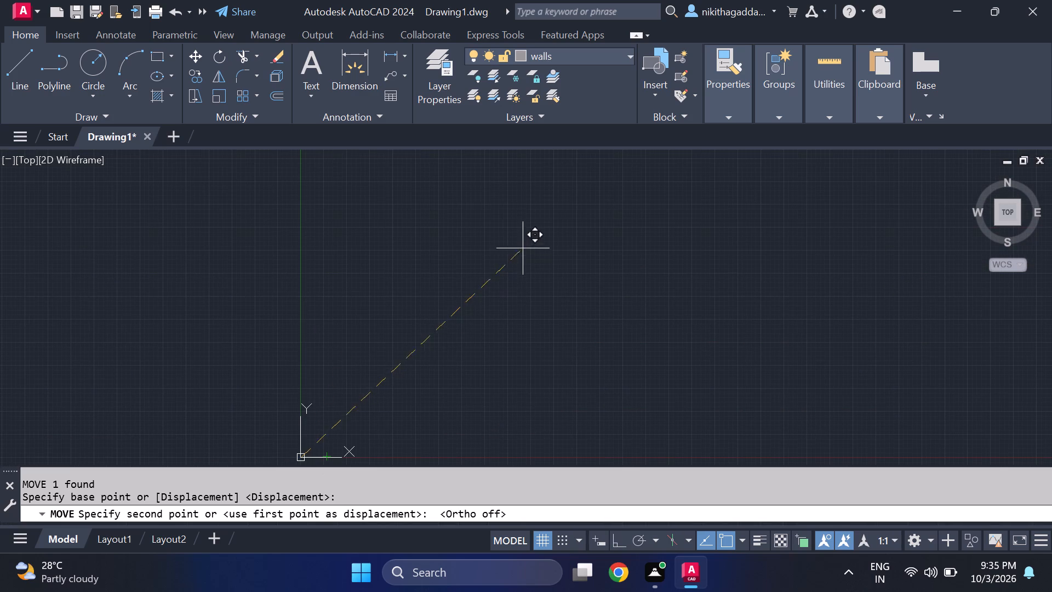
click(524, 244)
Complete the outer wall rectangle with lines 36' down from the line's right end, 28'6" left, and up to its left end.
scroll(548, 275, up, 2)
scroll(519, 191, up, 2)
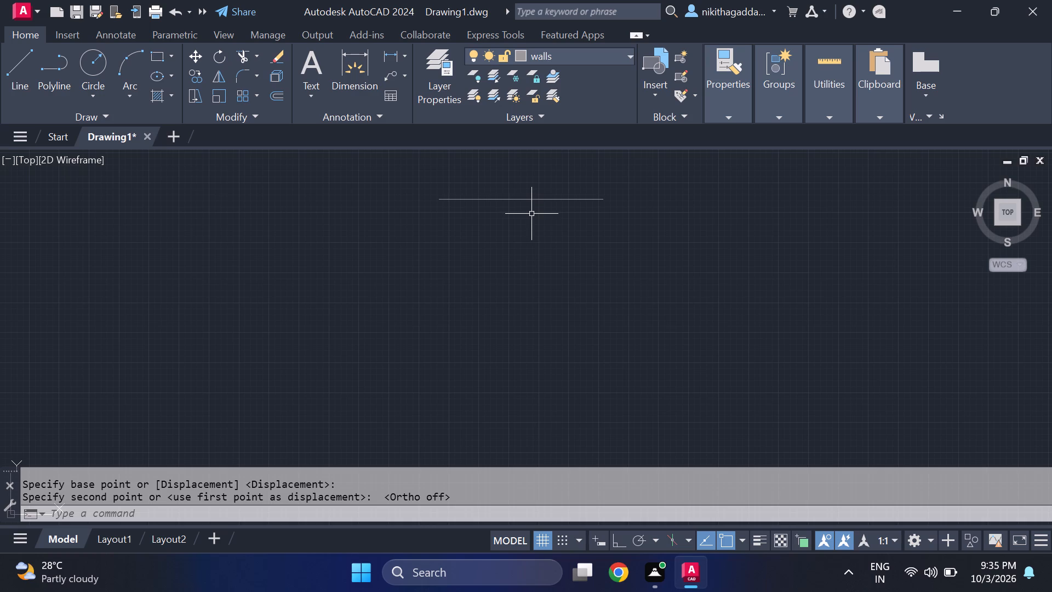
key(l)
key(Return)
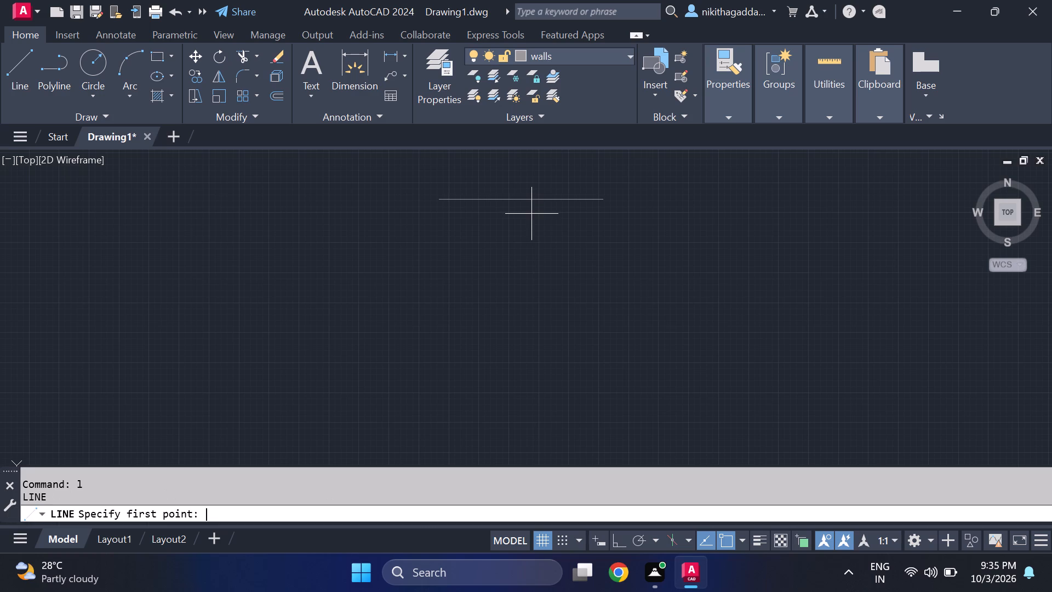
click(602, 199)
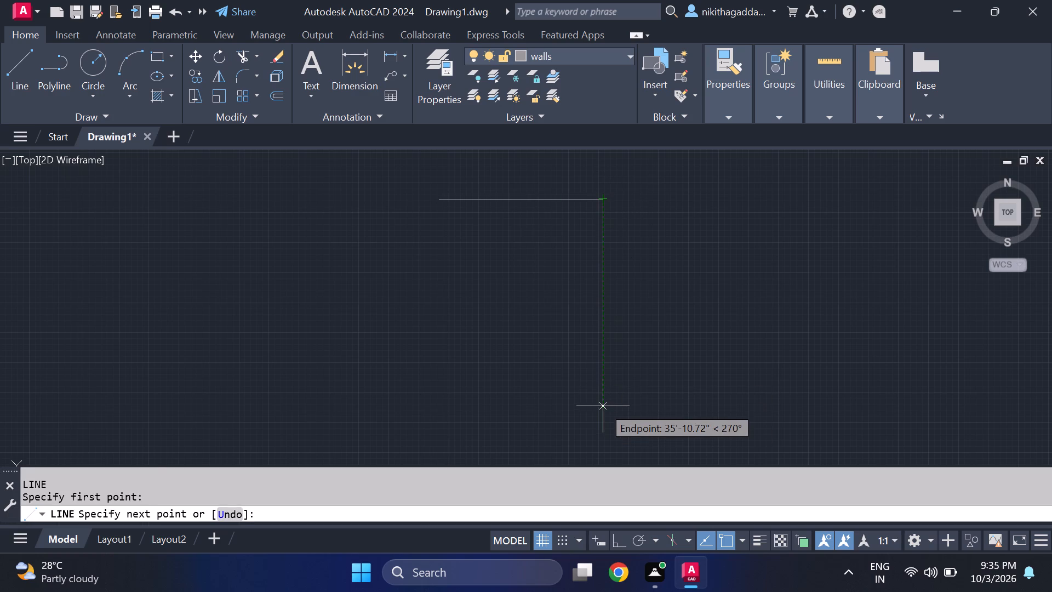
text(36)
key(apostrophe)
key(Return)
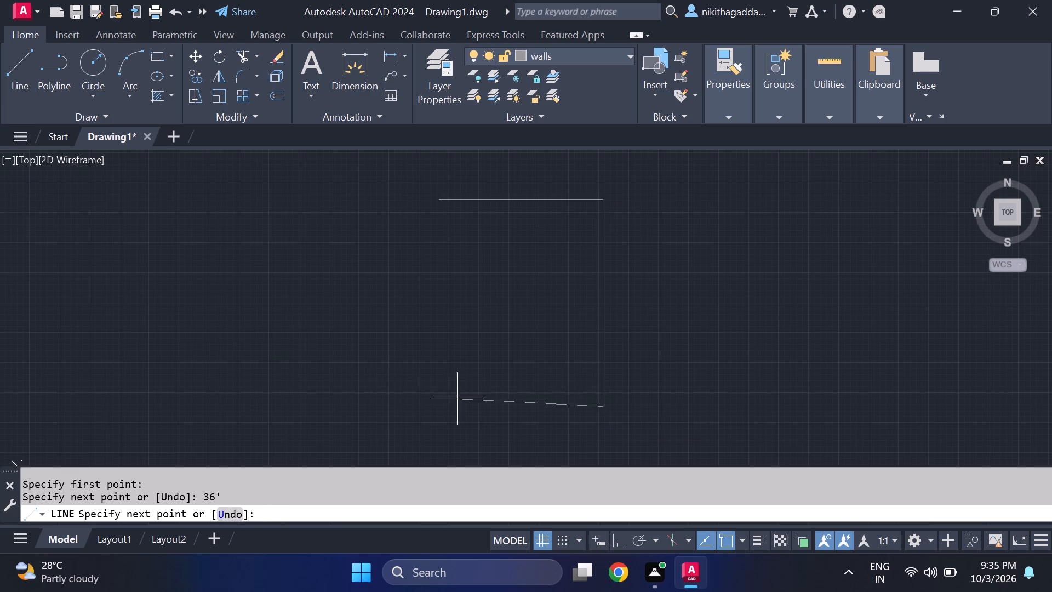
key(F8)
text(28')
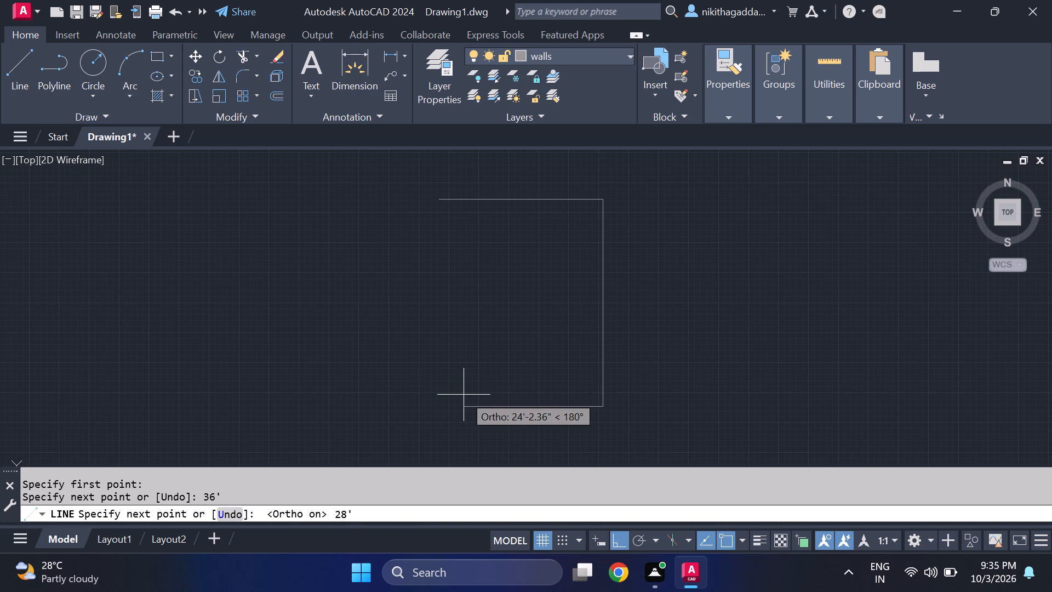
key(6)
key(shift+quotedbl)
key(Return)
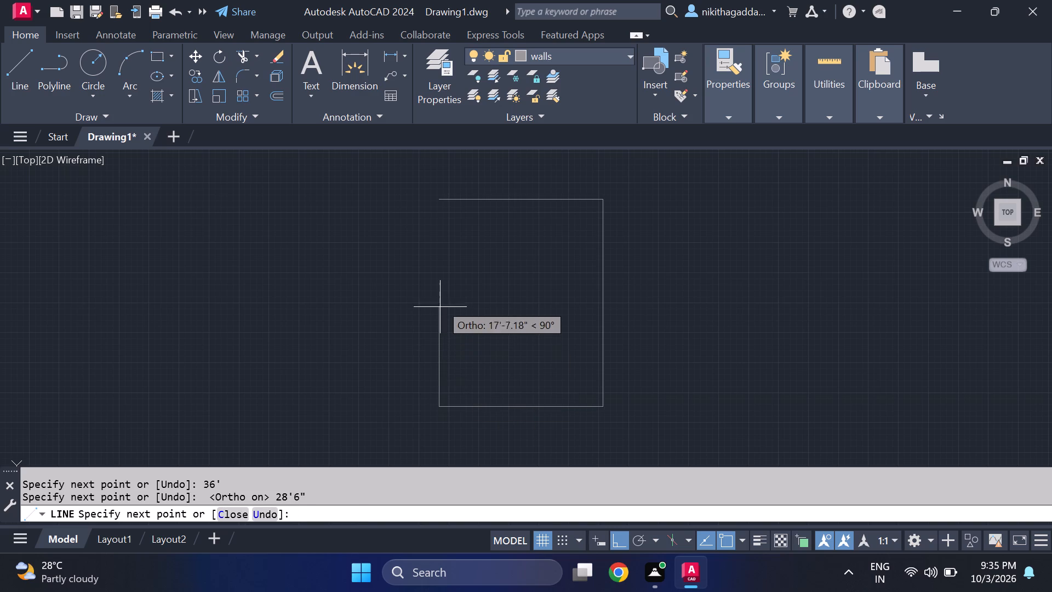
click(443, 197)
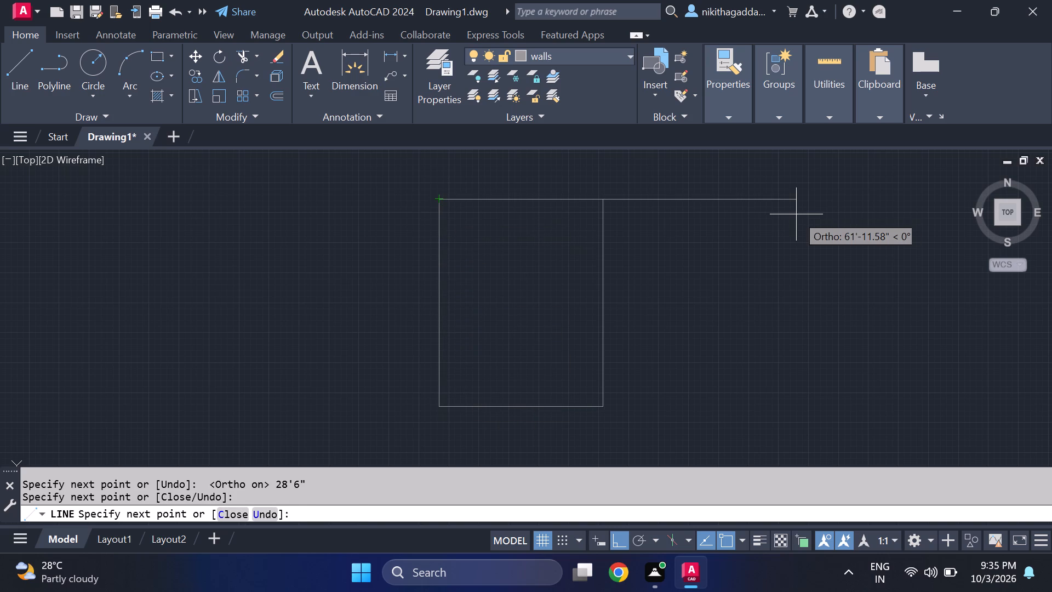
key(Escape)
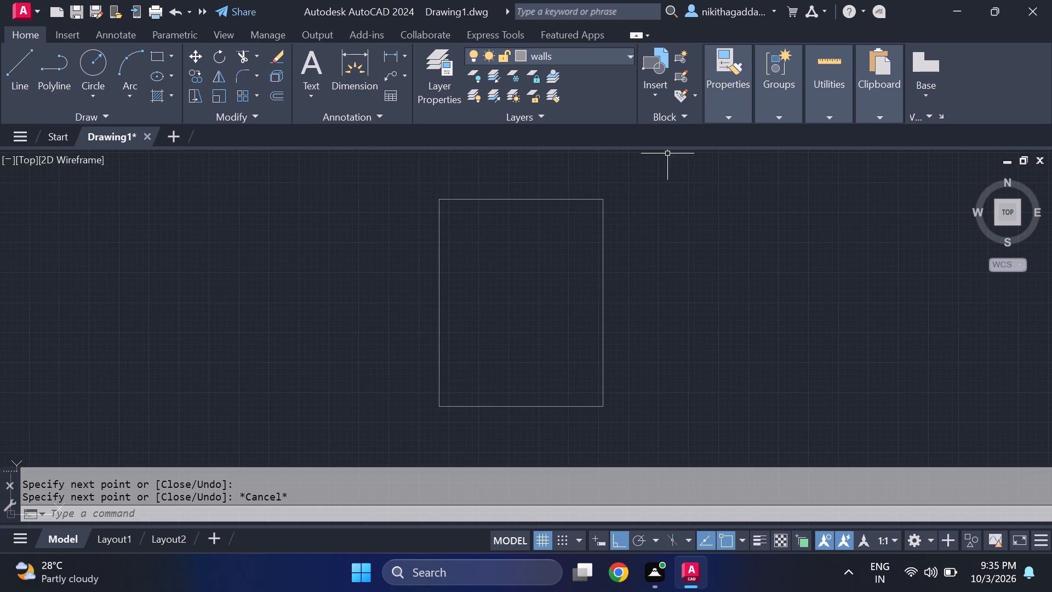
Offset all four outer wall lines 9" toward the inside of the rectangle.
scroll(500, 197, up, 3)
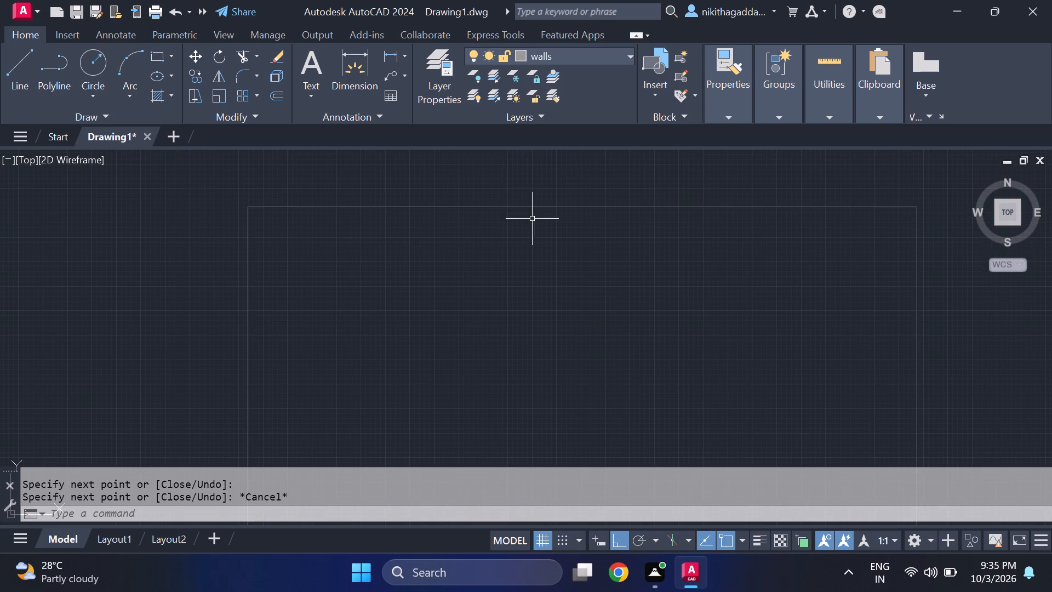
scroll(551, 228, up, 1)
scroll(554, 234, down, 2)
text(of)
key(Return)
text(9")
key(Return)
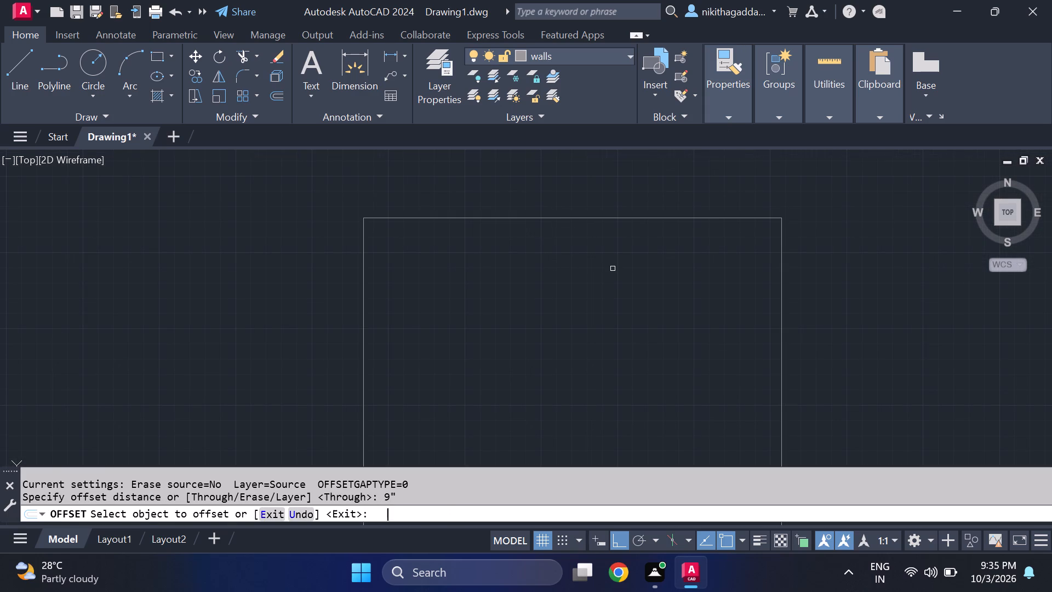
click(578, 218)
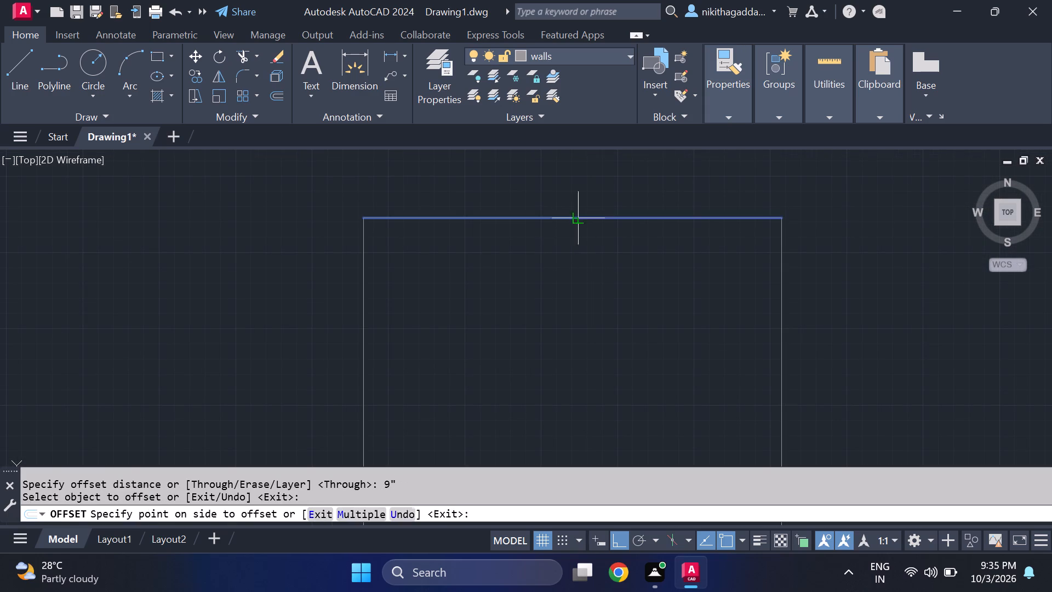
click(536, 298)
click(364, 325)
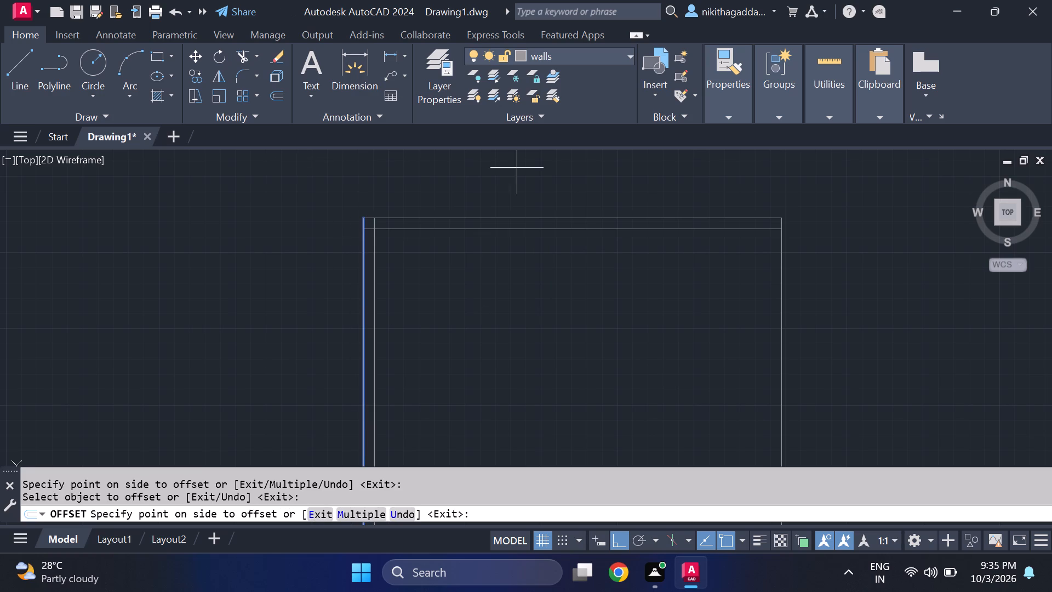
click(530, 283)
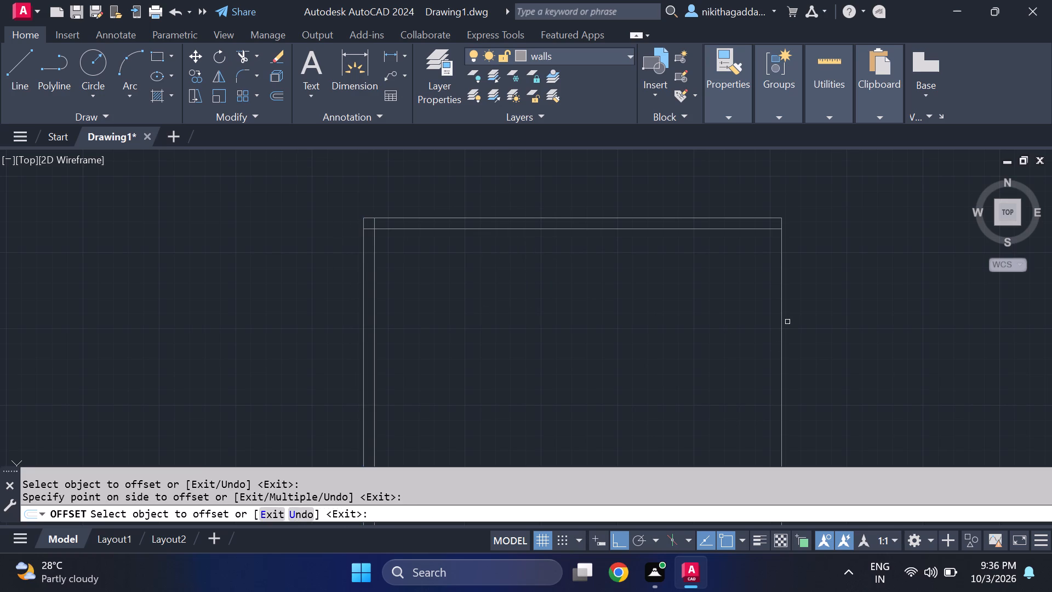
click(782, 321)
click(696, 331)
scroll(696, 345, down, 3)
middle_drag(671, 448, 649, 426)
middle_click(644, 422)
middle_drag(642, 419, 637, 414)
scroll(636, 413, up, 2)
click(616, 428)
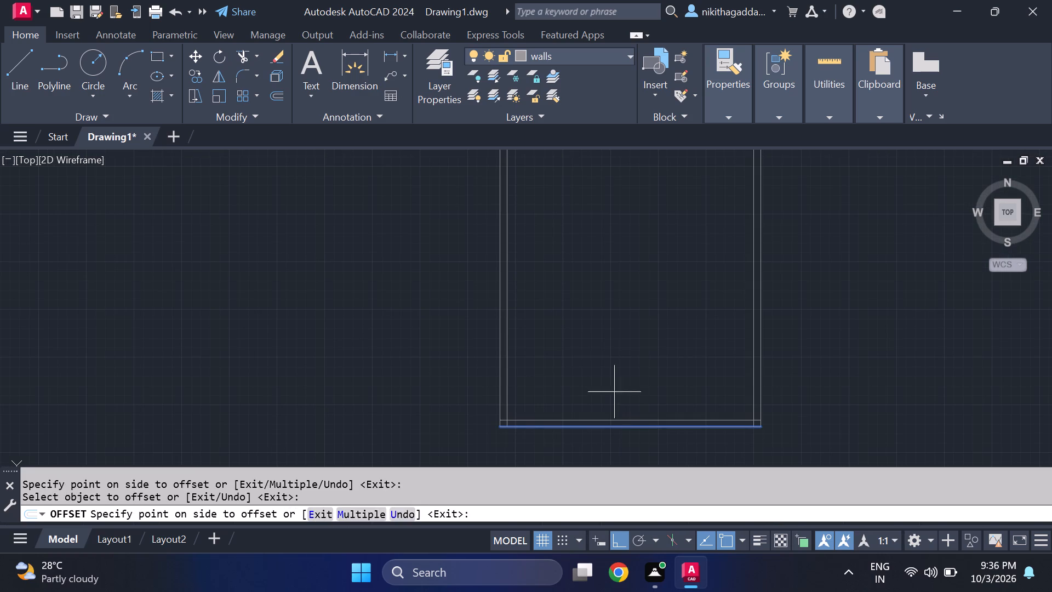
click(614, 381)
scroll(574, 316, down, 2)
scroll(588, 216, up, 4)
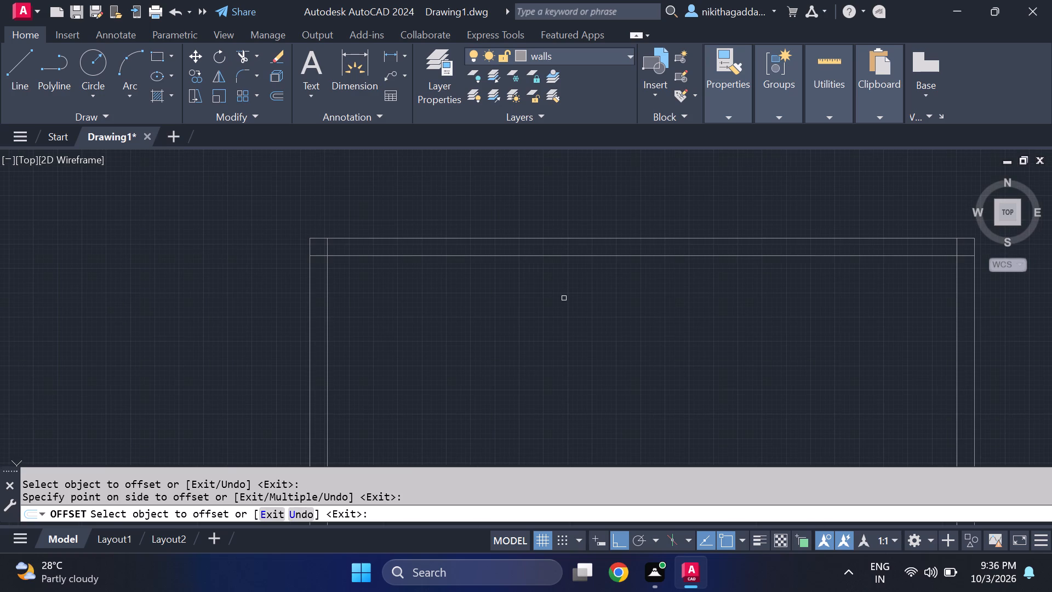
key(Escape)
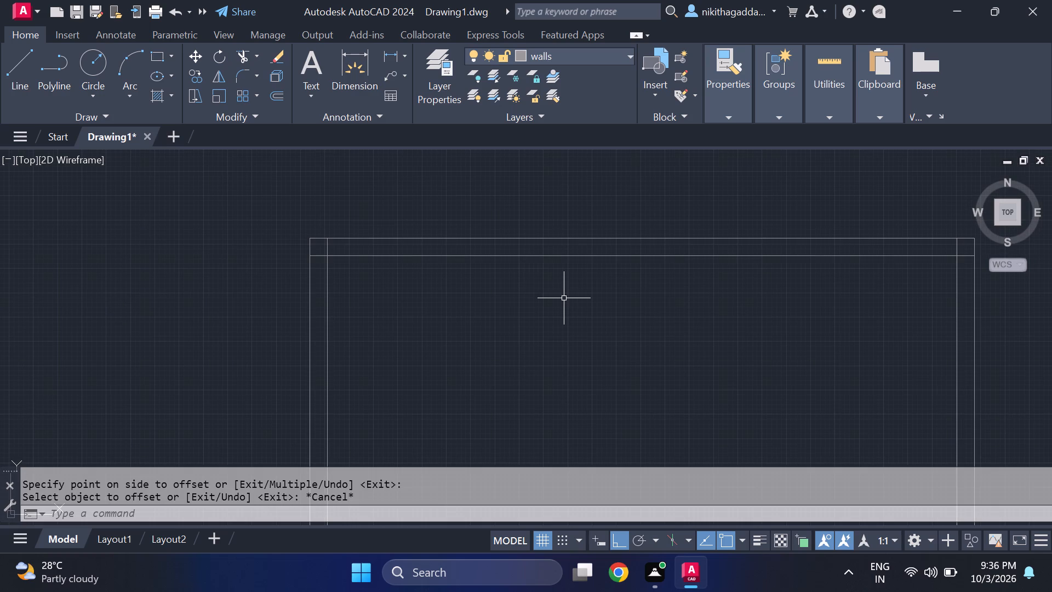
Trim the overlapping ends of the inner wall lines at all four corners of the rectangle.
text(tr)
key(Return)
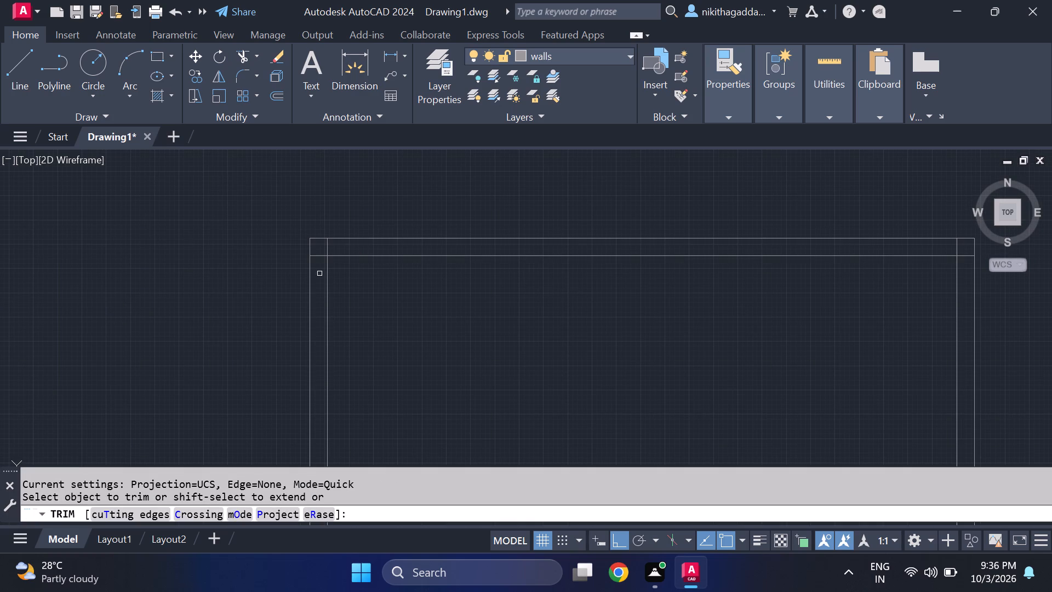
scroll(303, 235, up, 3)
drag(420, 284, 363, 342)
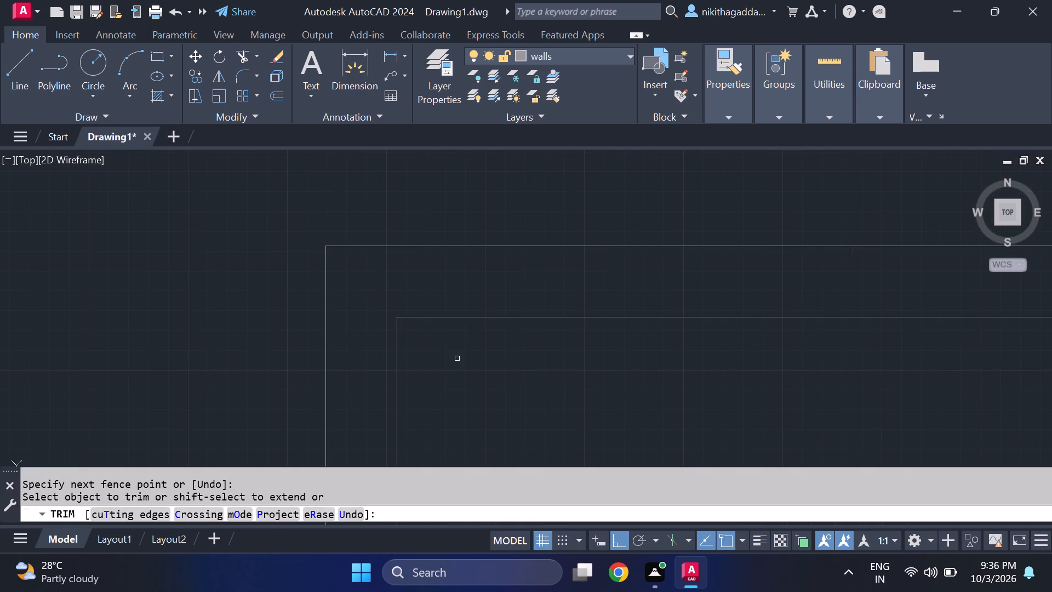
scroll(485, 364, down, 5)
scroll(659, 340, up, 3)
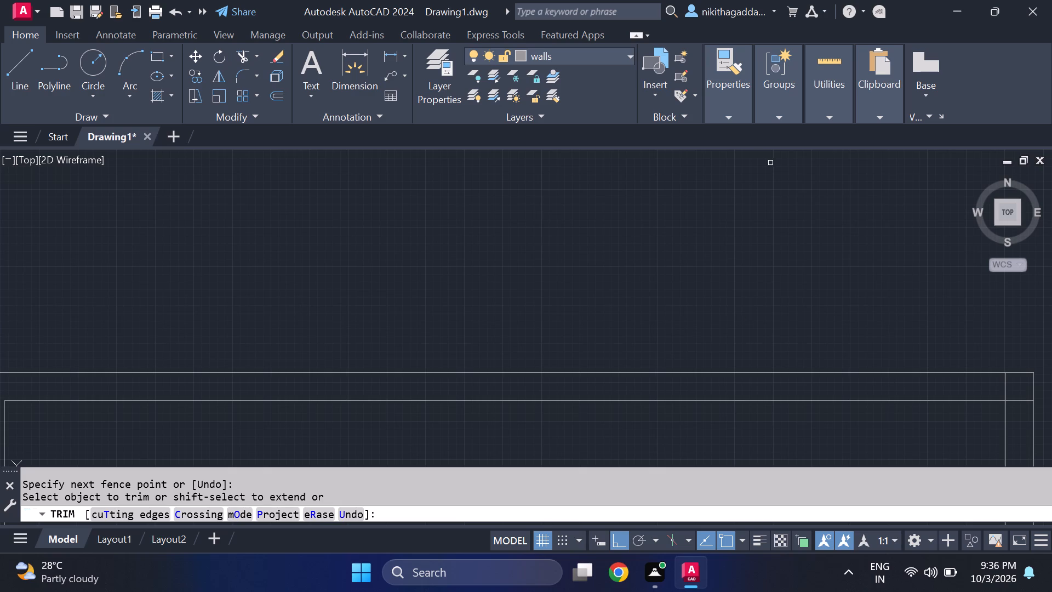
scroll(762, 178, down, 3)
scroll(833, 247, up, 3)
click(796, 249)
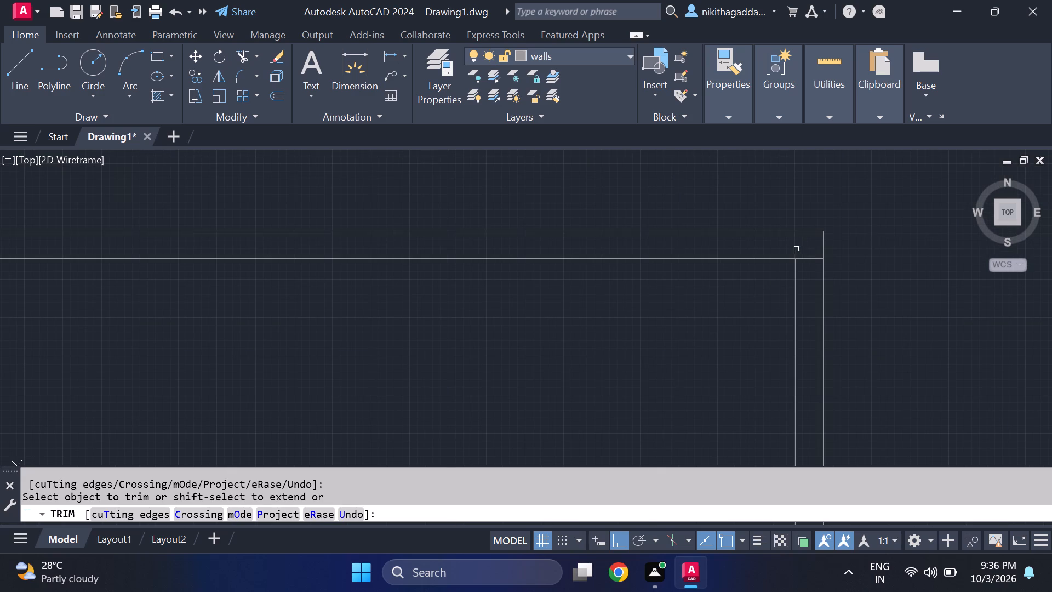
click(805, 259)
scroll(797, 268, down, 5)
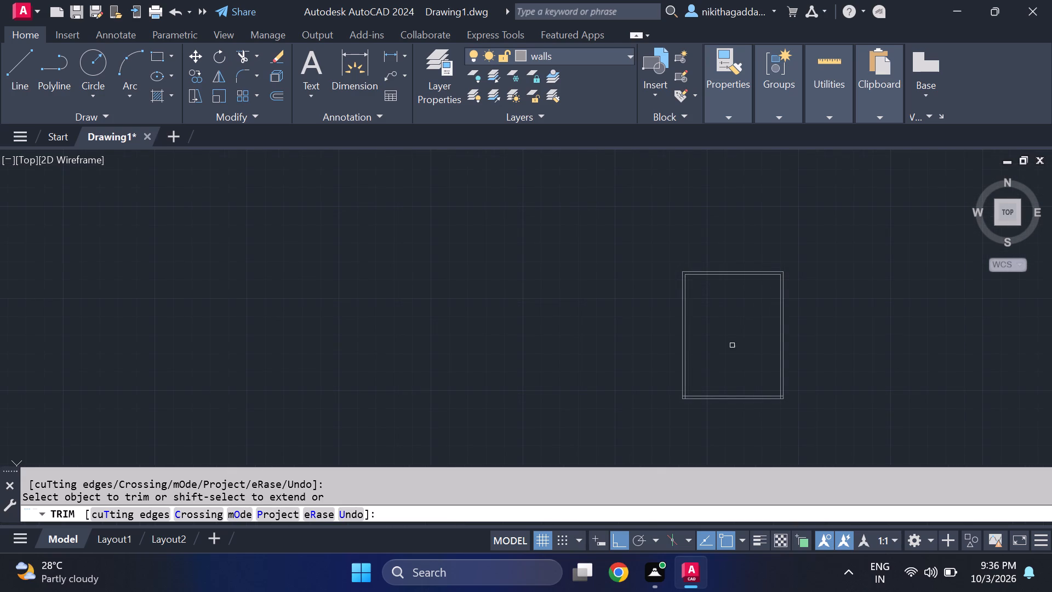
scroll(678, 401, up, 5)
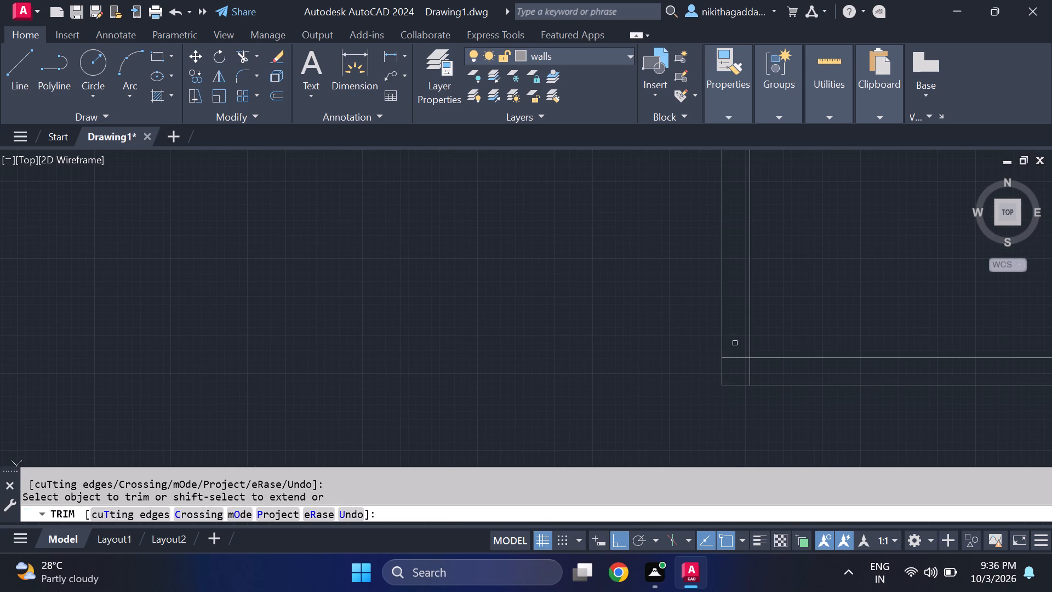
drag(736, 343, 754, 366)
scroll(735, 367, down, 5)
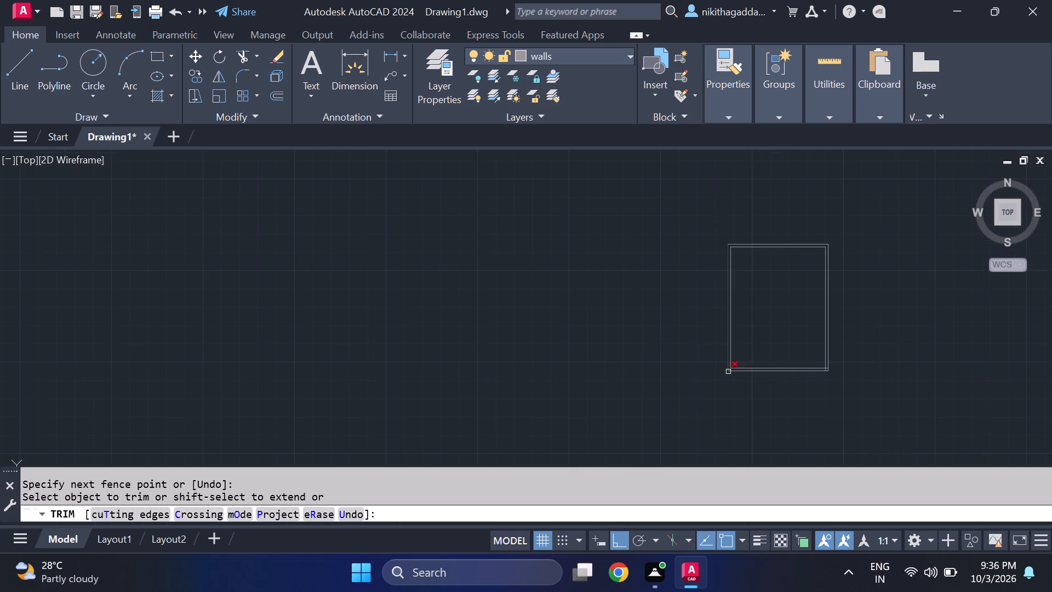
scroll(826, 364, up, 5)
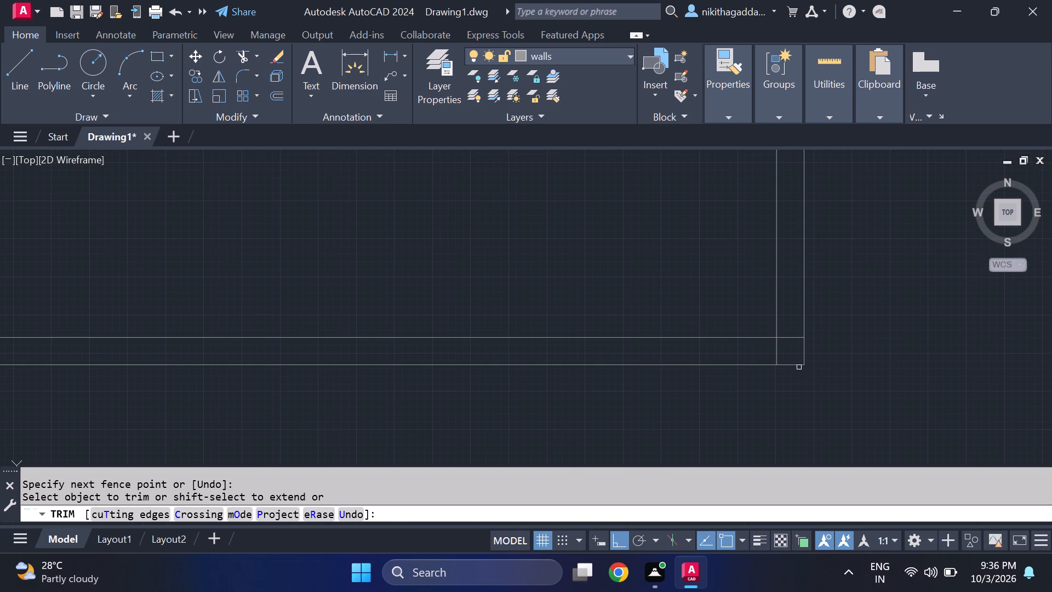
drag(770, 357, 799, 315)
scroll(718, 276, down, 3)
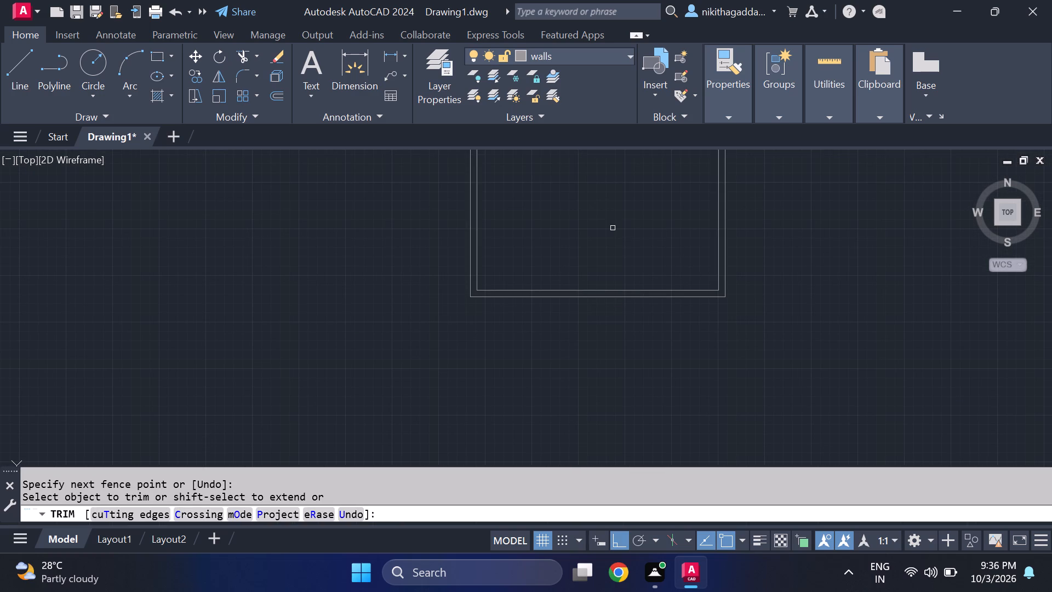
Offset the left outer wall's inner line 6'8" toward the inside of the plan.
key(Escape)
middle_drag(578, 244, 536, 286)
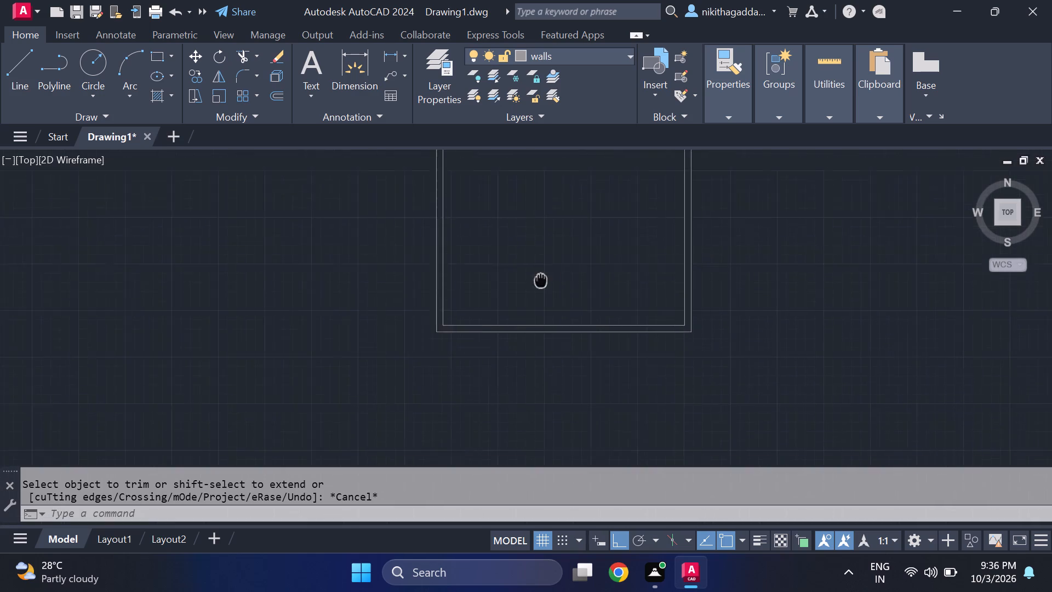
middle_drag(536, 286, 470, 355)
scroll(449, 249, down, 2)
scroll(449, 166, up, 2)
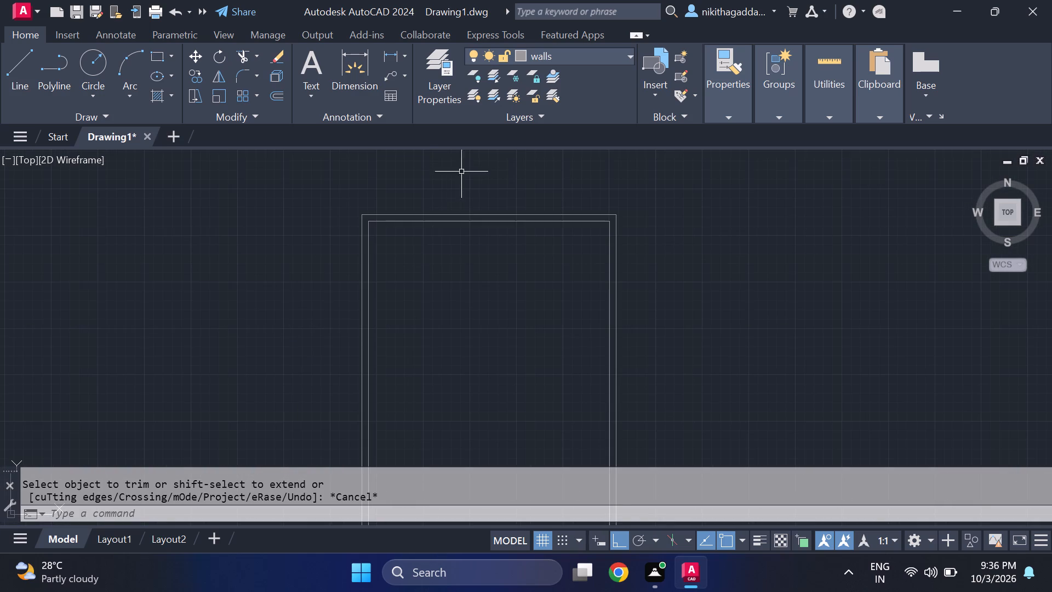
scroll(433, 258, up, 2)
scroll(430, 257, down, 2)
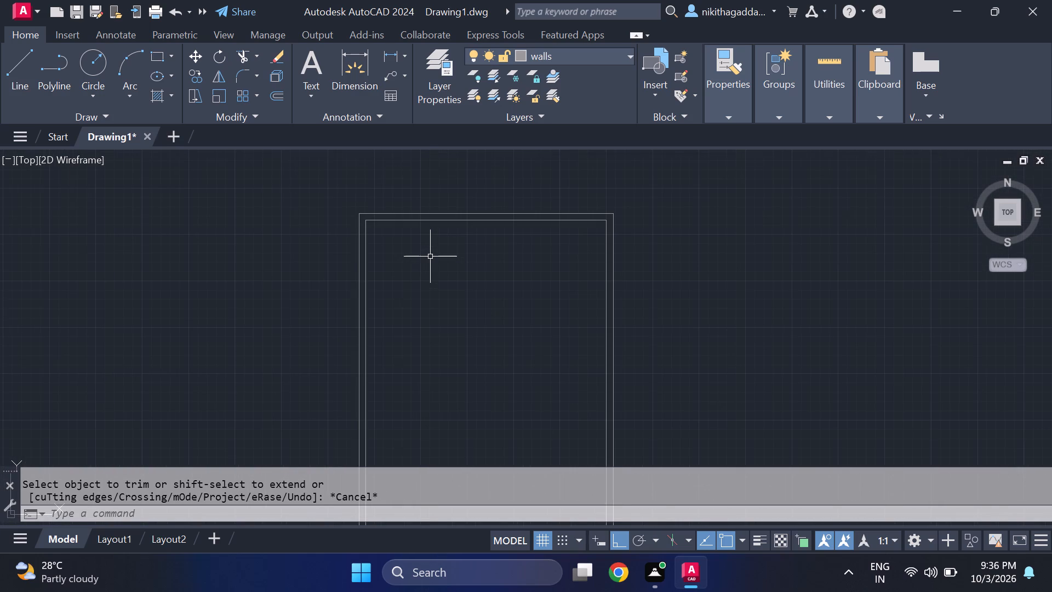
scroll(430, 257, up, 2)
scroll(430, 257, down, 2)
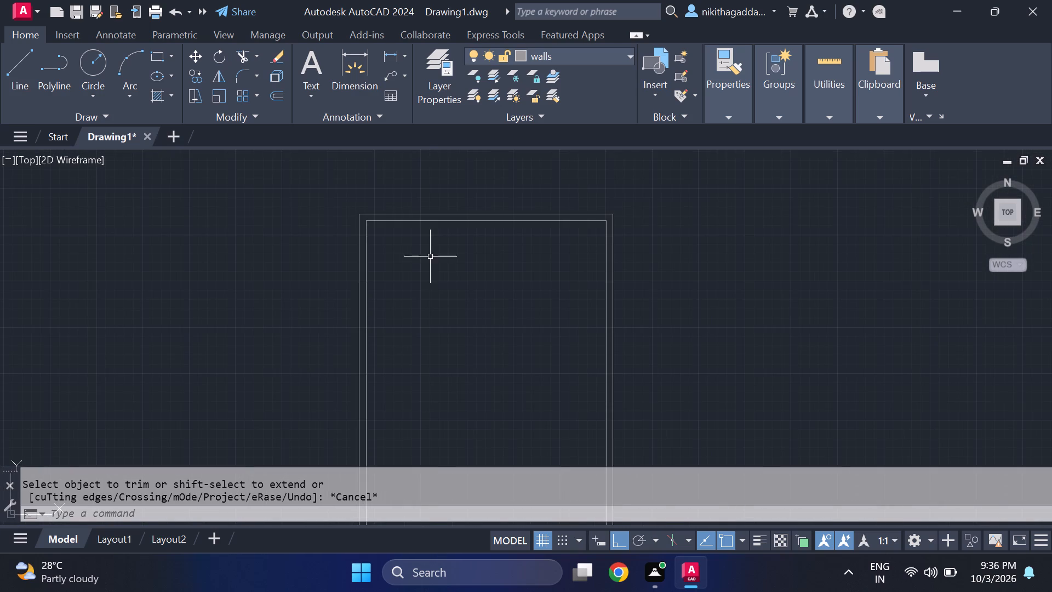
middle_drag(421, 269, 386, 287)
scroll(400, 274, up, 1)
text(of)
key(Return)
text(6'8")
key(Return)
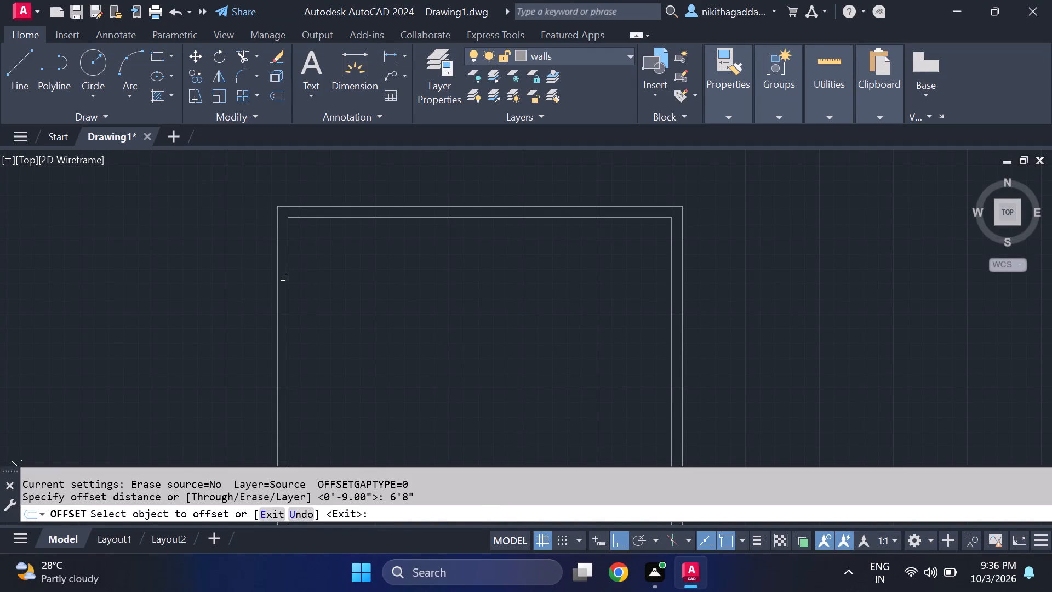
click(288, 268)
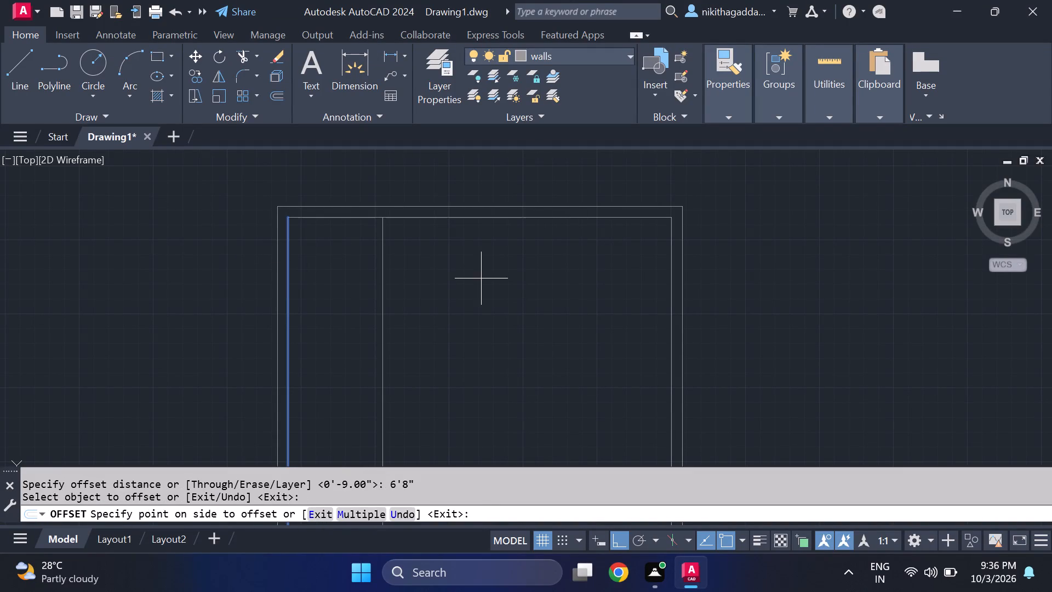
click(481, 278)
key(Escape)
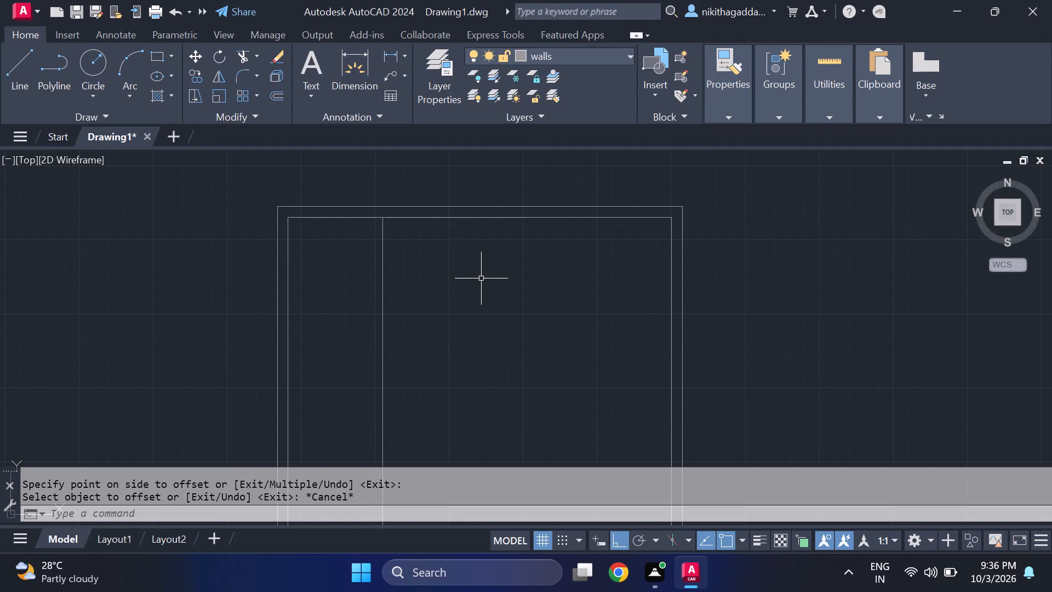
Offset the new vertical partition line 4.5" to its right to give the partition its thickness.
text(of)
key(Return)
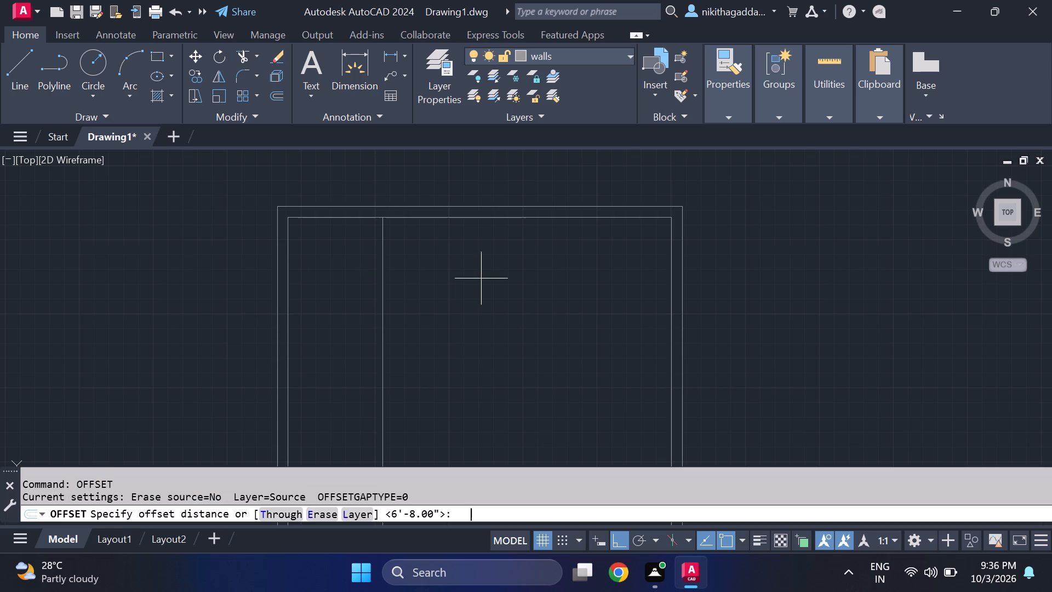
text(4.5")
key(Return)
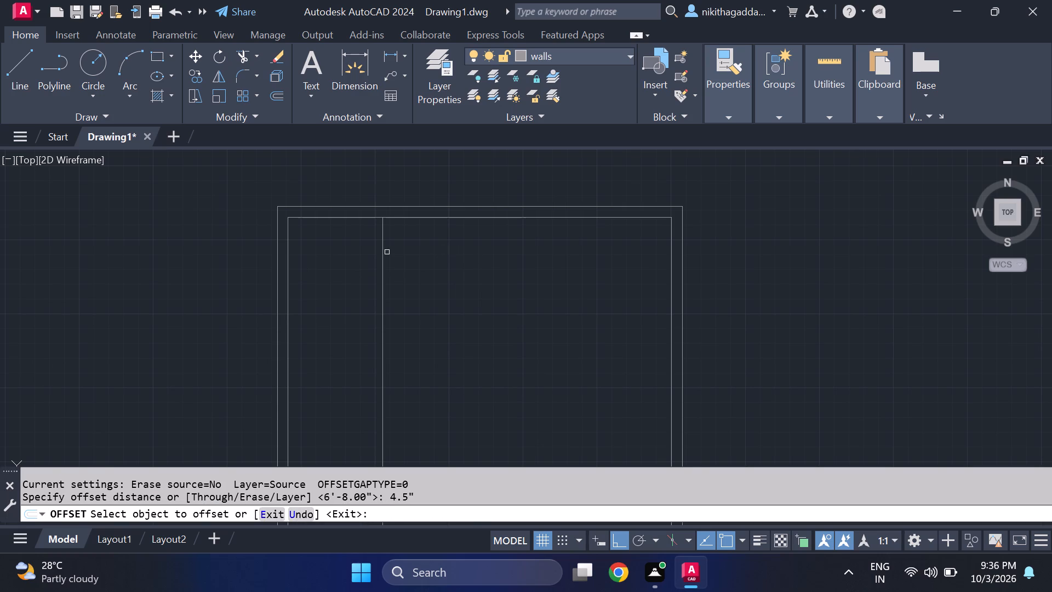
click(383, 269)
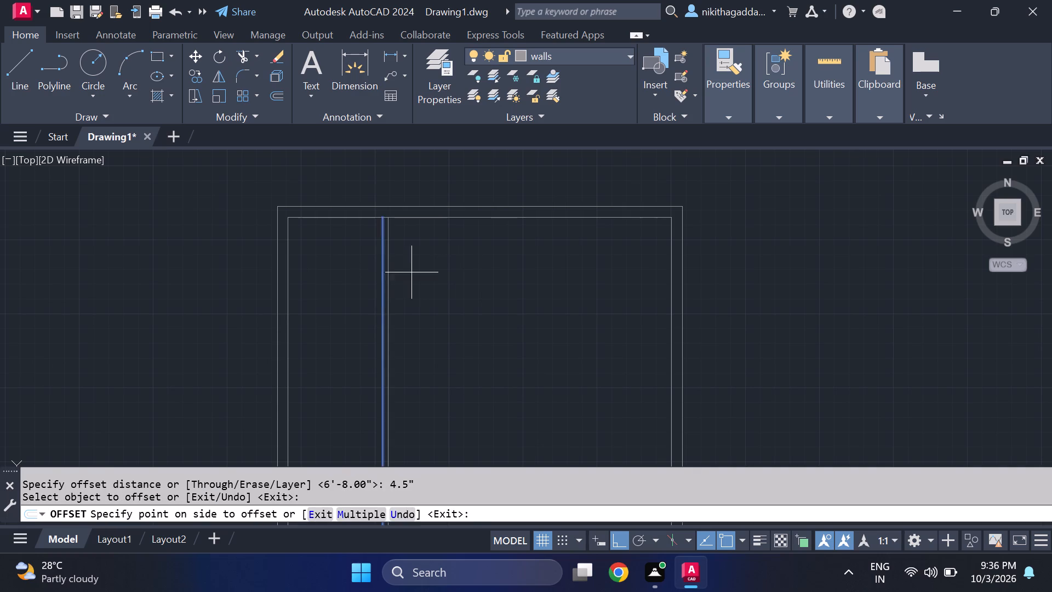
click(420, 276)
key(Escape)
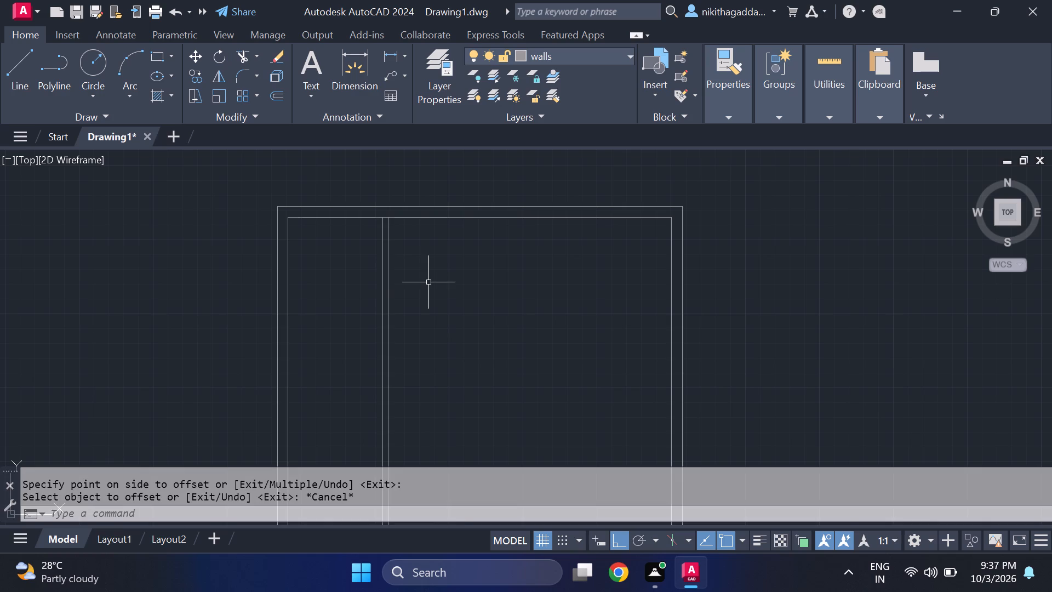
Offset the top outer wall's inner line 4'6" down into the plan.
text(of)
key(Return)
text(4'6")
key(Return)
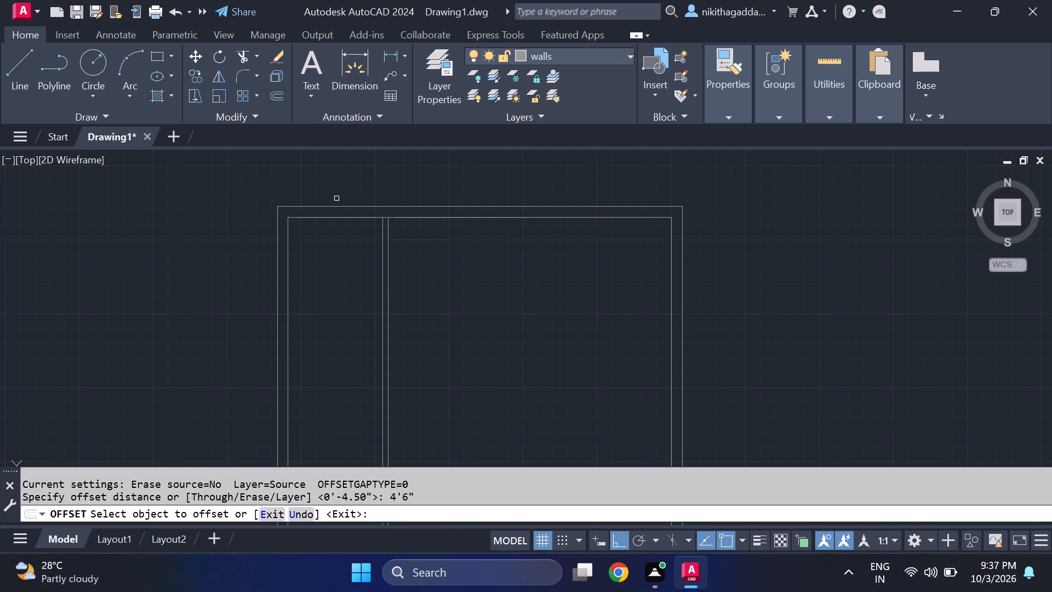
click(326, 219)
click(325, 301)
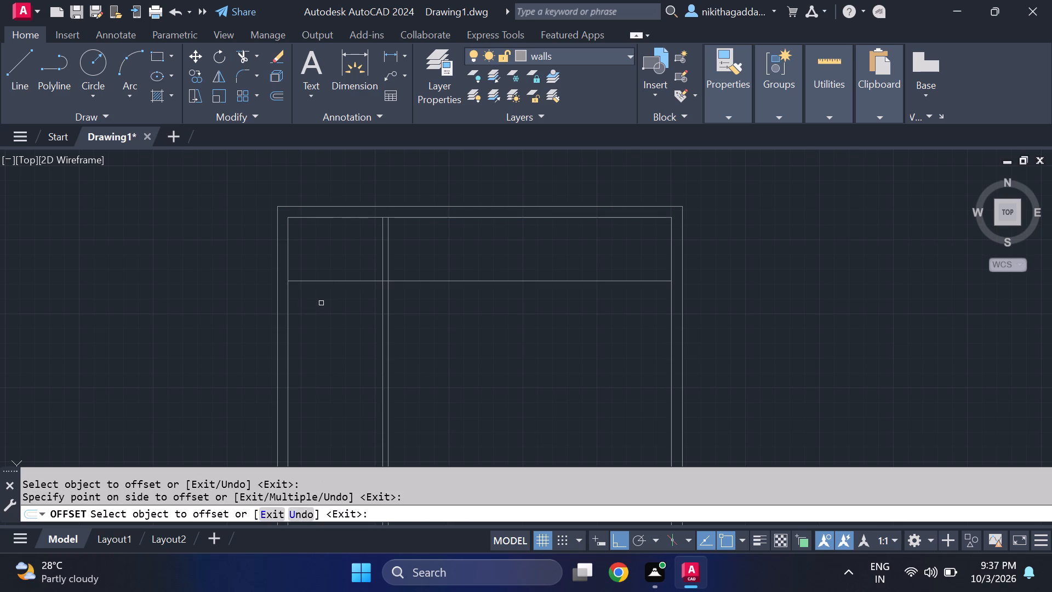
key(Escape)
Offset the new horizontal partition line 4.5" downward to form the wall thickness.
text(of)
key(Return)
text(4.5")
key(Return)
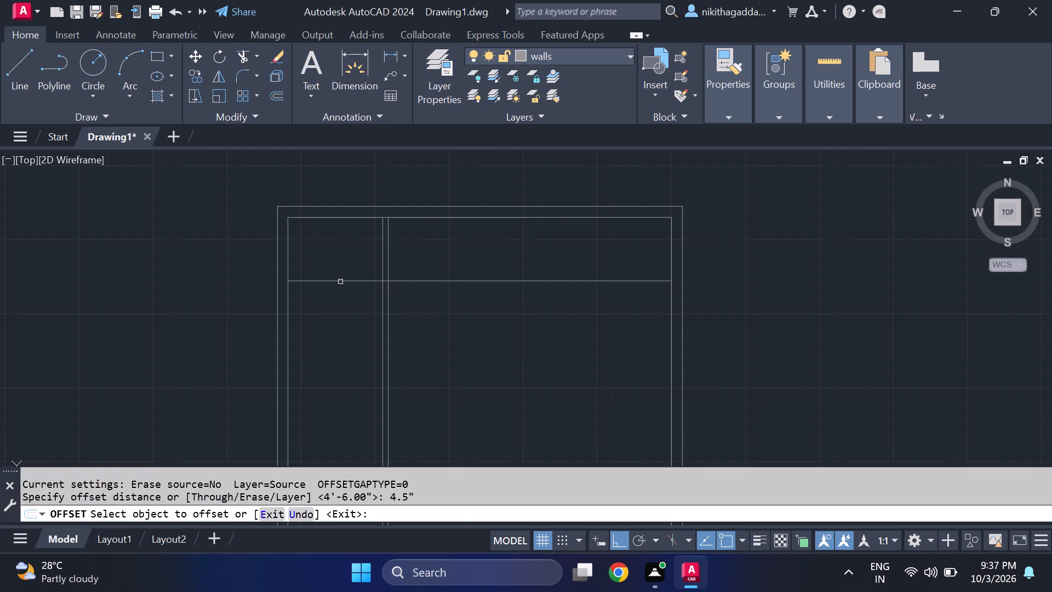
click(340, 281)
click(330, 337)
key(Escape)
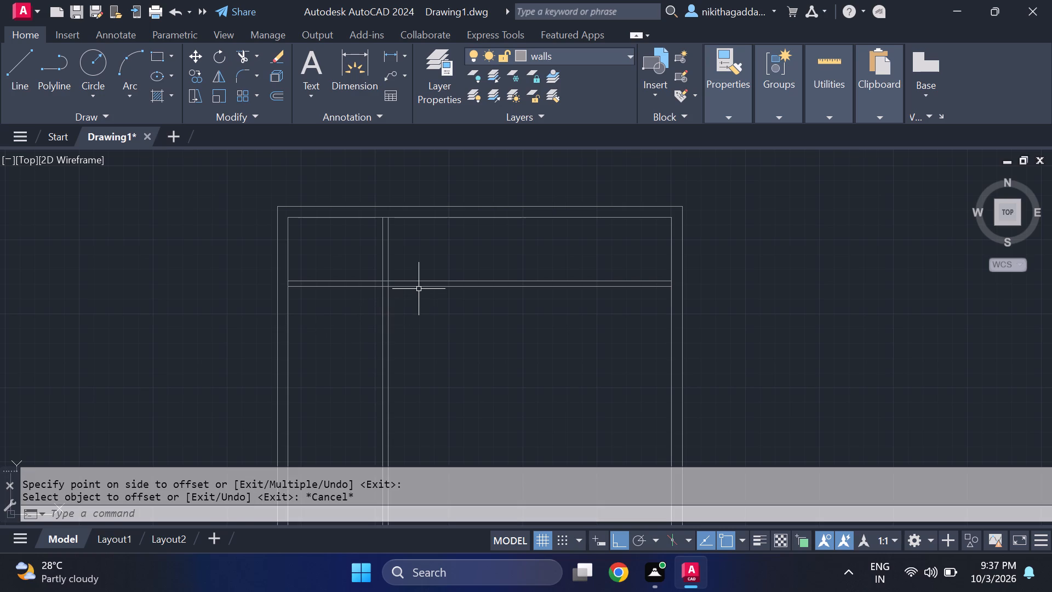
Offset the vertical partition's right line 4' to the right.
scroll(481, 267, up, 1)
scroll(468, 267, down, 1)
scroll(467, 267, up, 1)
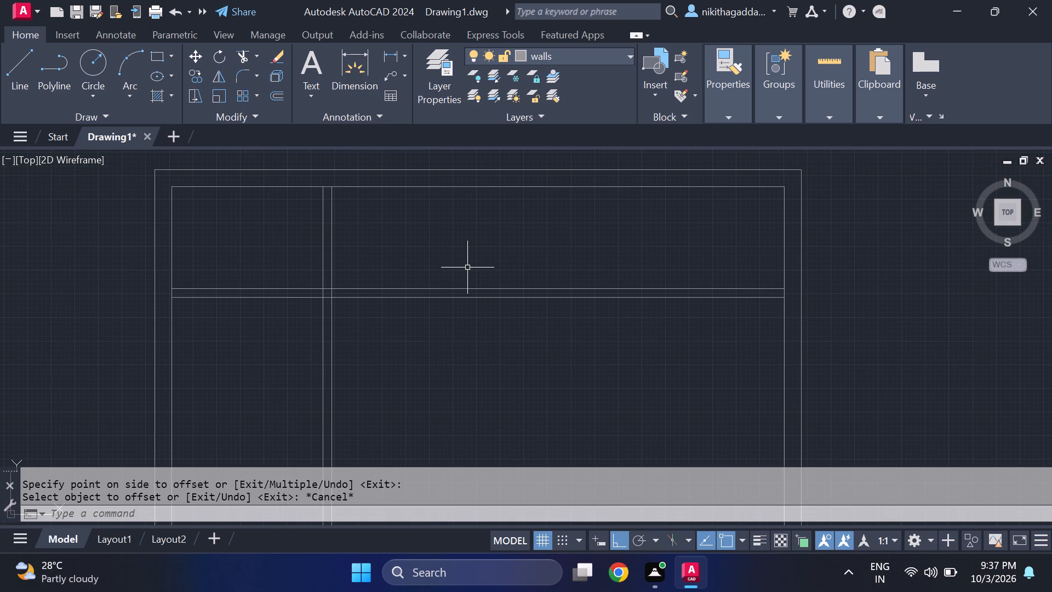
text(of)
key(Return)
text(4')
key(Return)
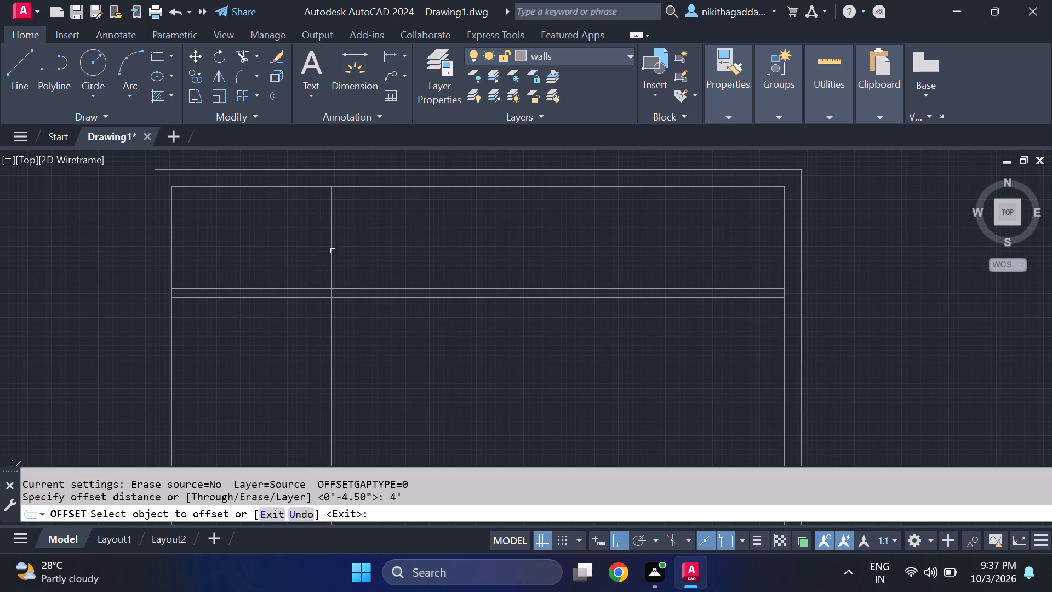
click(347, 257)
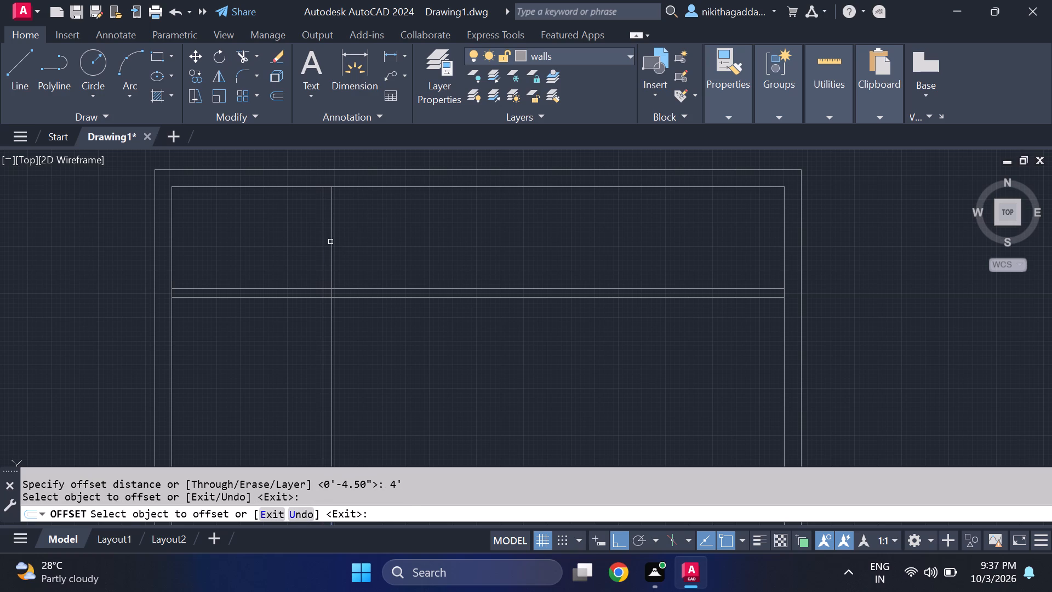
click(330, 242)
click(485, 246)
key(Escape)
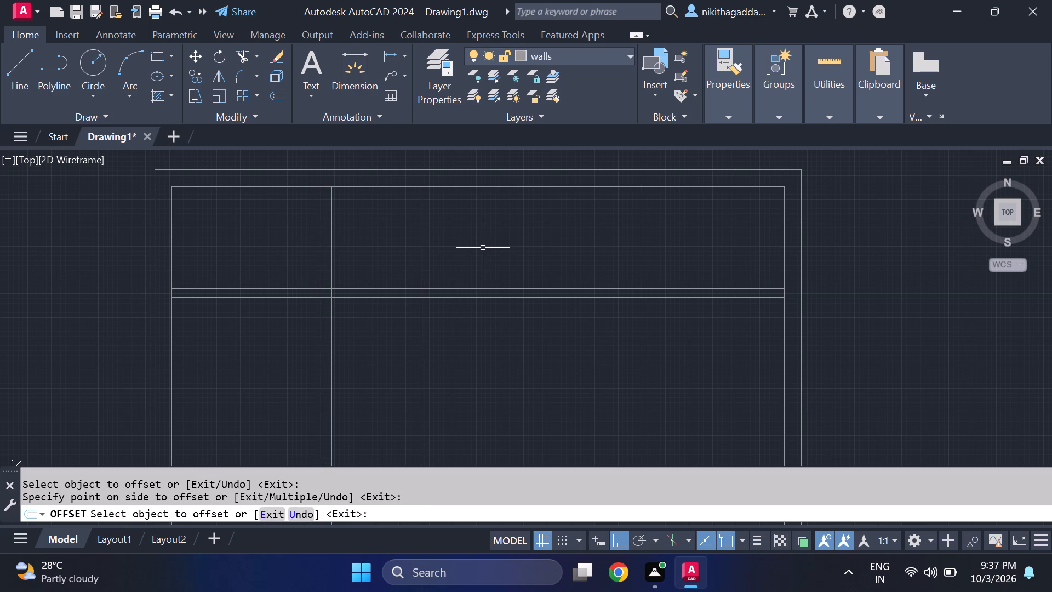
Offset the newest vertical line 4.5" to its right to form the second vertical partition.
text(of)
key(Return)
text(4.5")
key(Return)
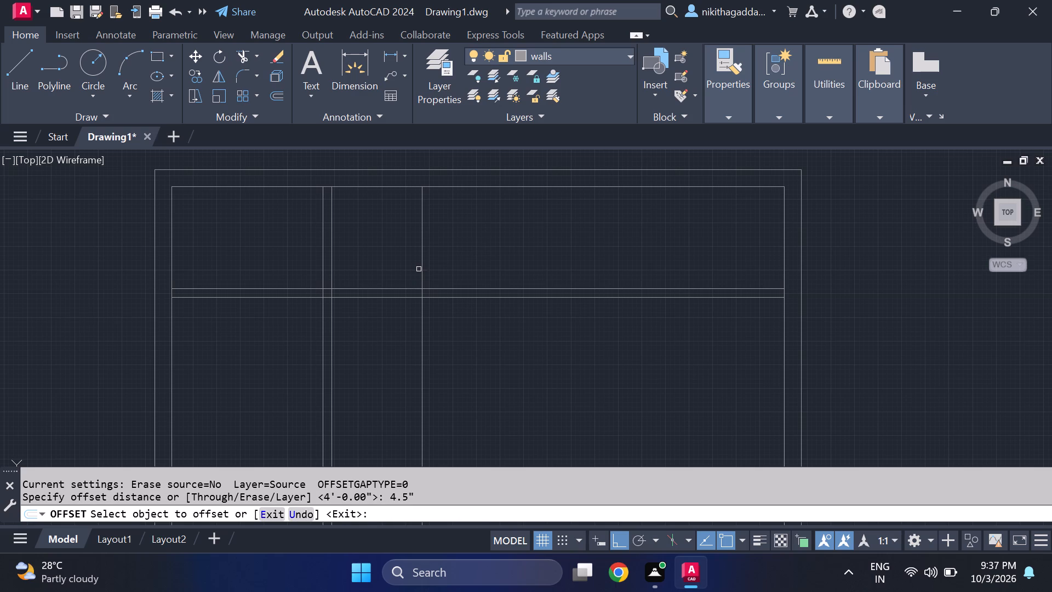
click(422, 249)
click(450, 246)
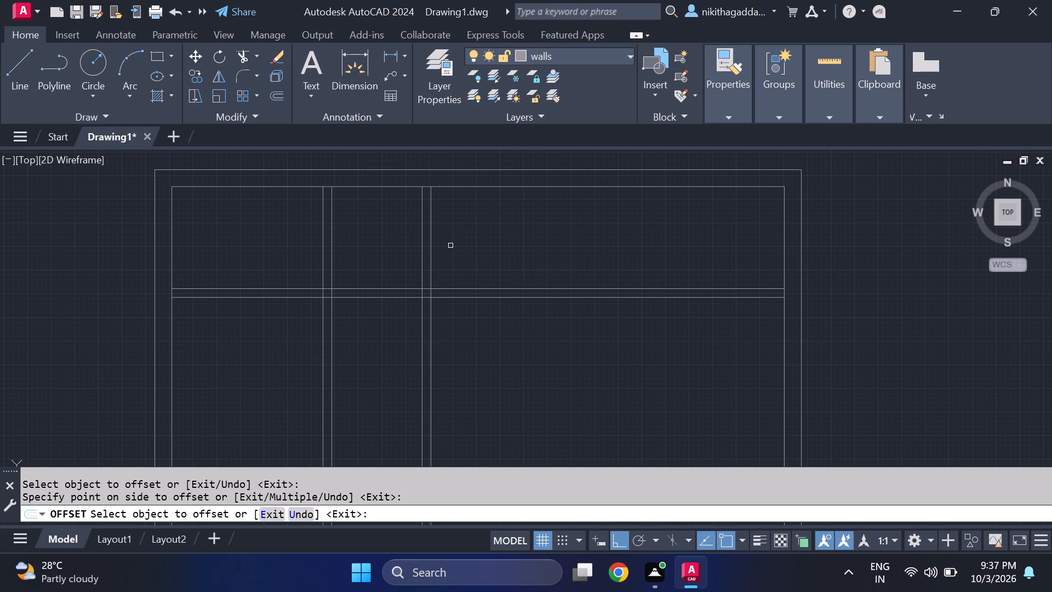
key(Escape)
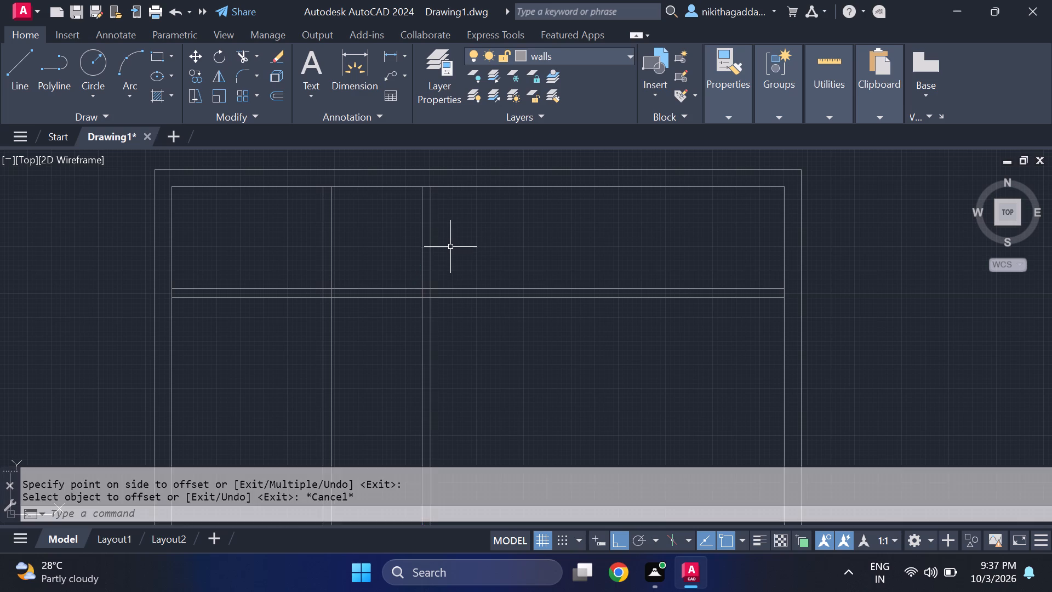
Trim the first vertical partition below the horizontal partition and clear the overlapping lines at their T-junction.
scroll(439, 264, down, 2)
click(496, 321)
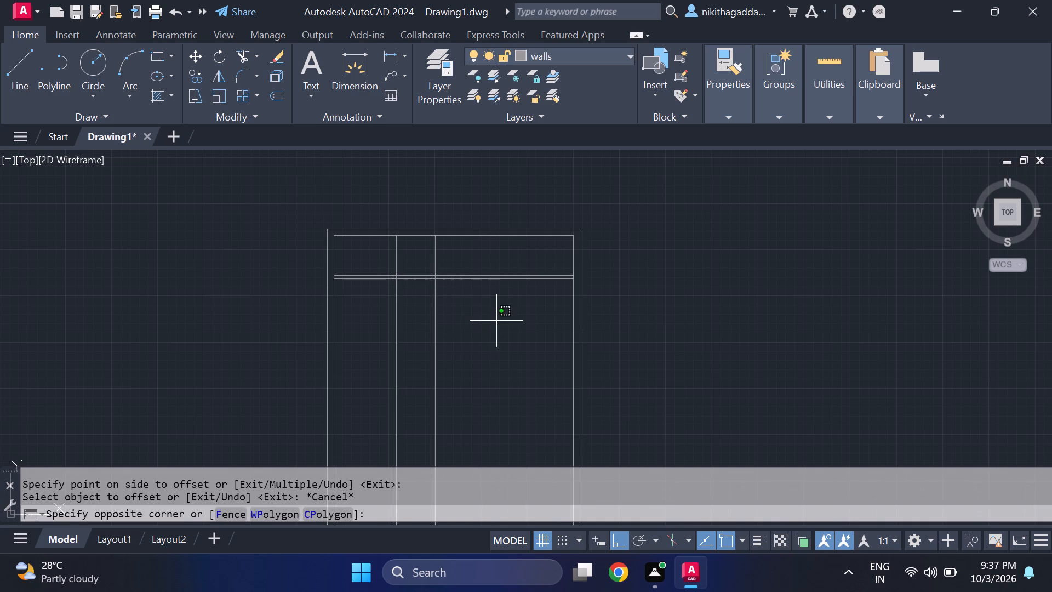
text(tr)
key(Return)
scroll(417, 317, up, 2)
drag(409, 293, 348, 357)
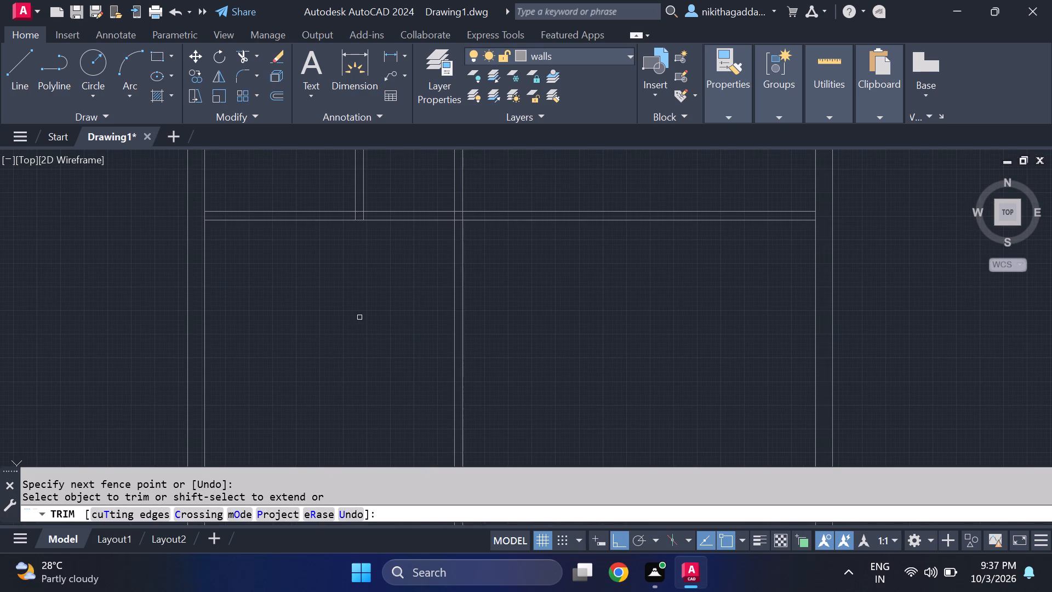
scroll(361, 212, up, 3)
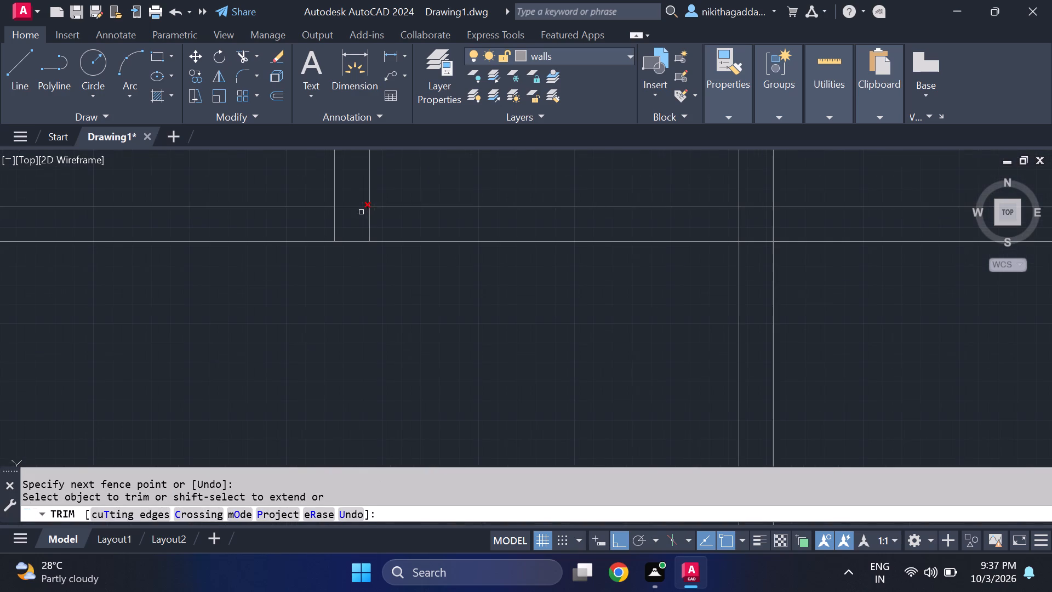
scroll(361, 212, up, 1)
drag(396, 223, 317, 244)
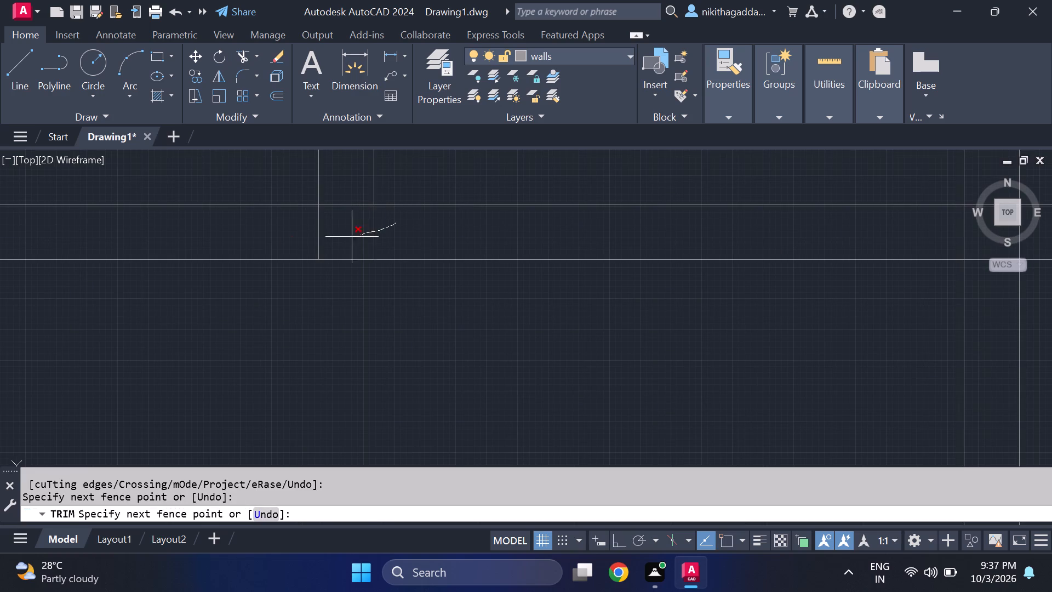
drag(317, 244, 275, 247)
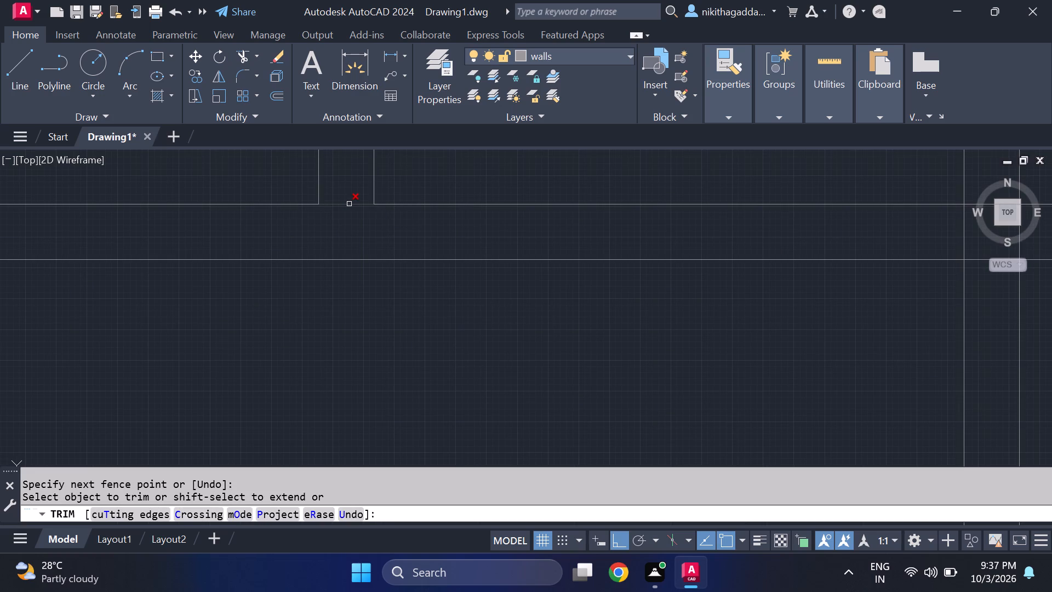
click(350, 204)
scroll(339, 289, down, 4)
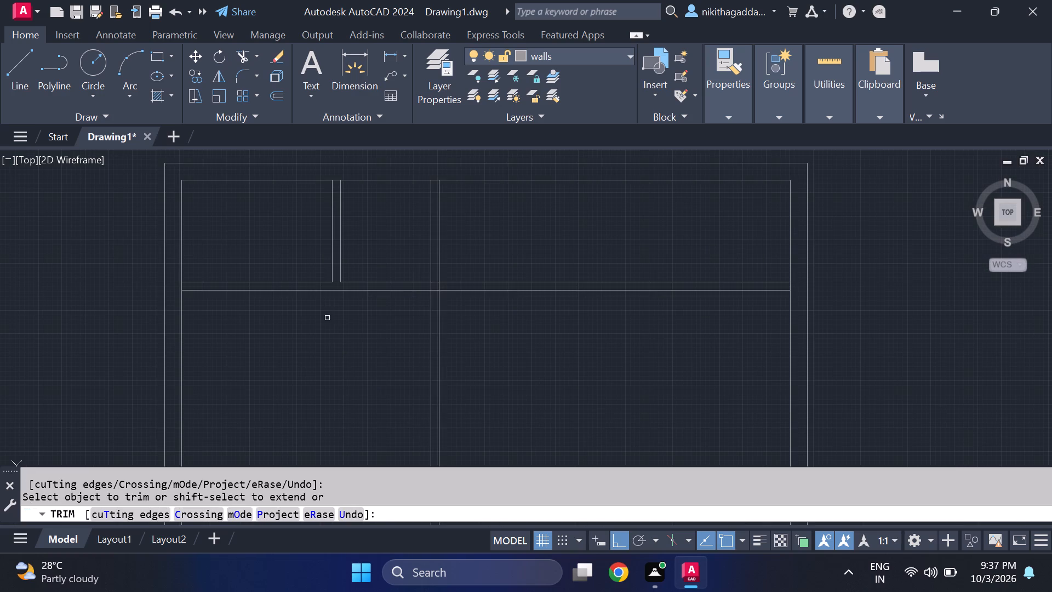
Trim the left outer wall's inner line between the two horizontal partition lines to open the junction.
scroll(222, 284, up, 2)
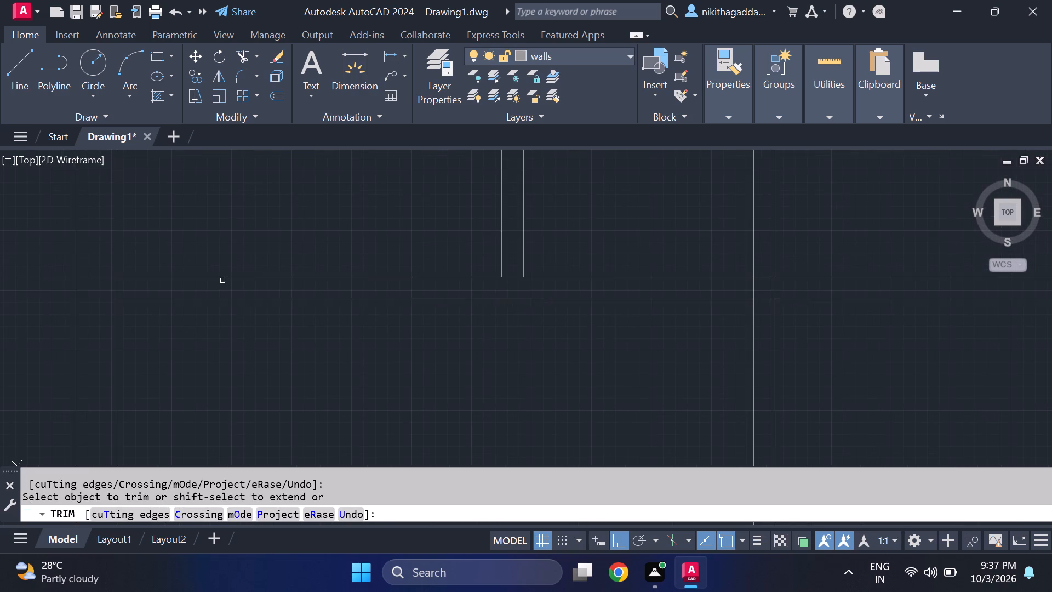
scroll(156, 284, up, 1)
click(98, 293)
At the second vertical partition's crossing, trim both horizontal line segments inside it and its left line between the horizontal partition lines.
scroll(238, 325, down, 4)
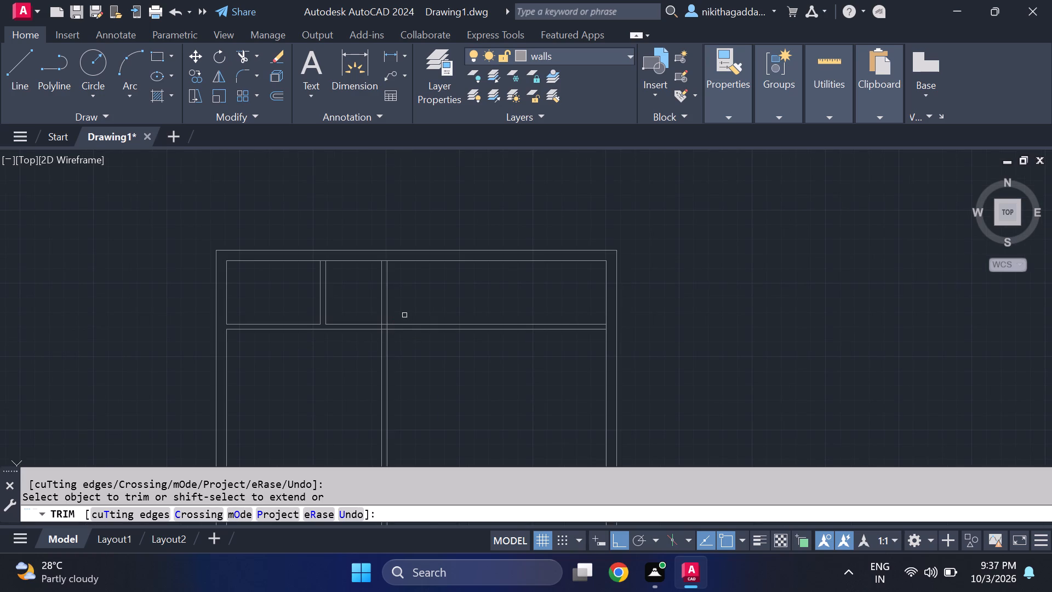
scroll(402, 311, up, 4)
click(278, 388)
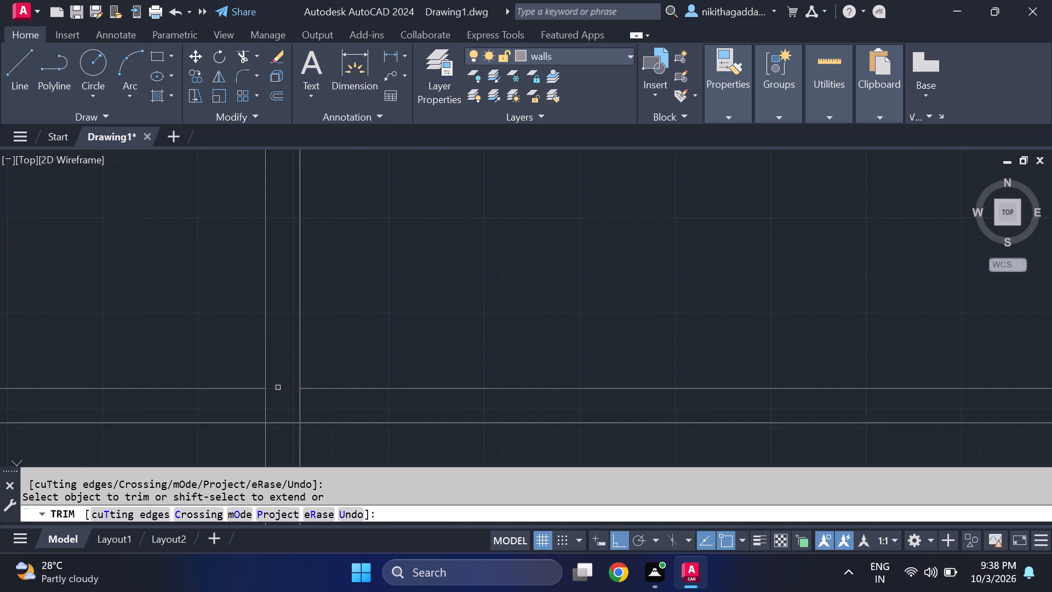
click(267, 413)
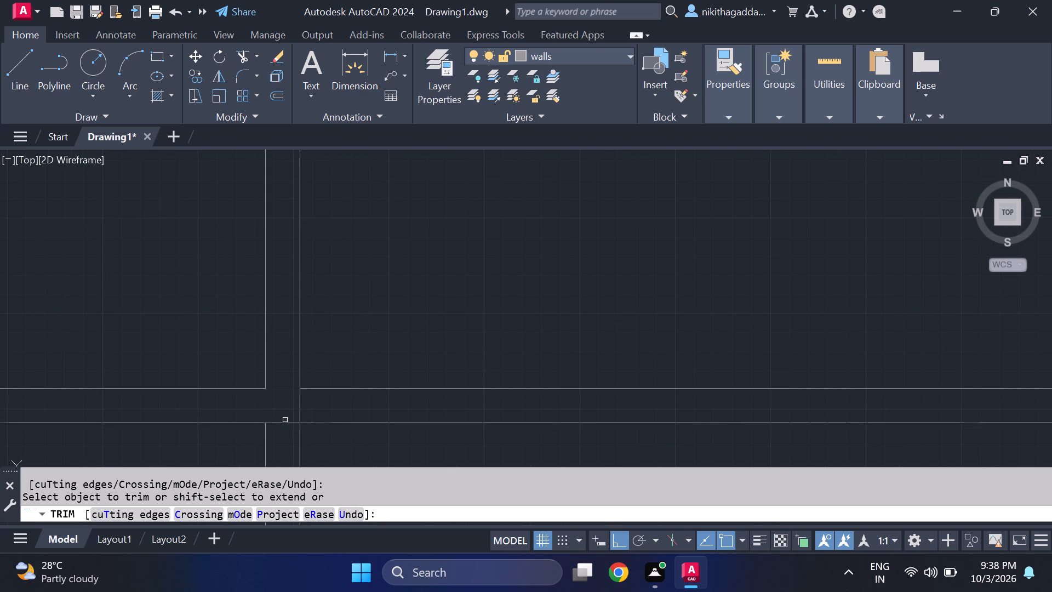
click(284, 422)
scroll(340, 371, down, 3)
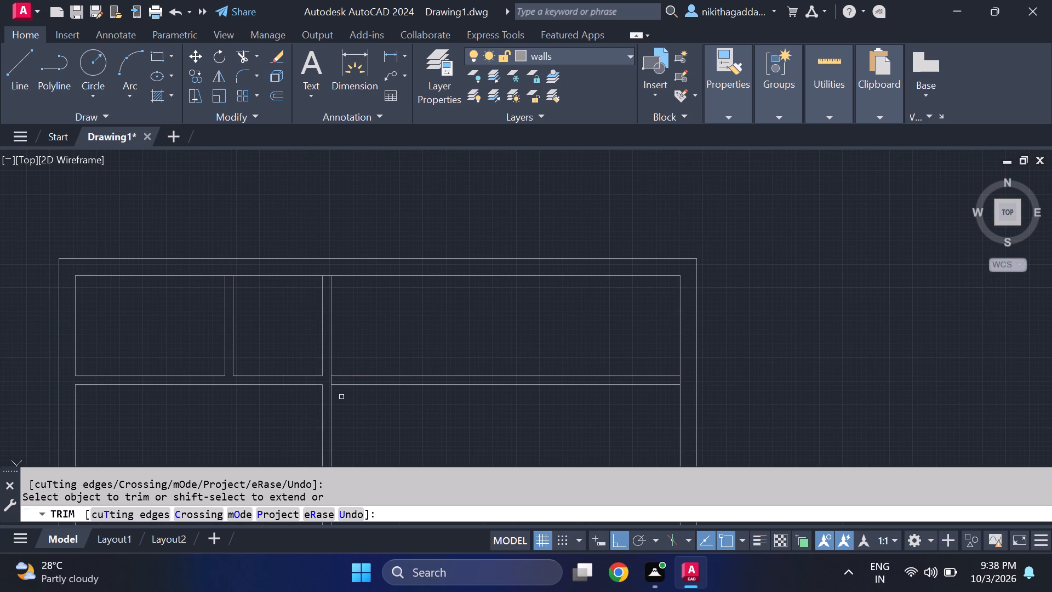
Trim away both horizontal partition lines between the second vertical partition and the right outer wall.
drag(388, 320, 410, 374)
drag(414, 403, 415, 403)
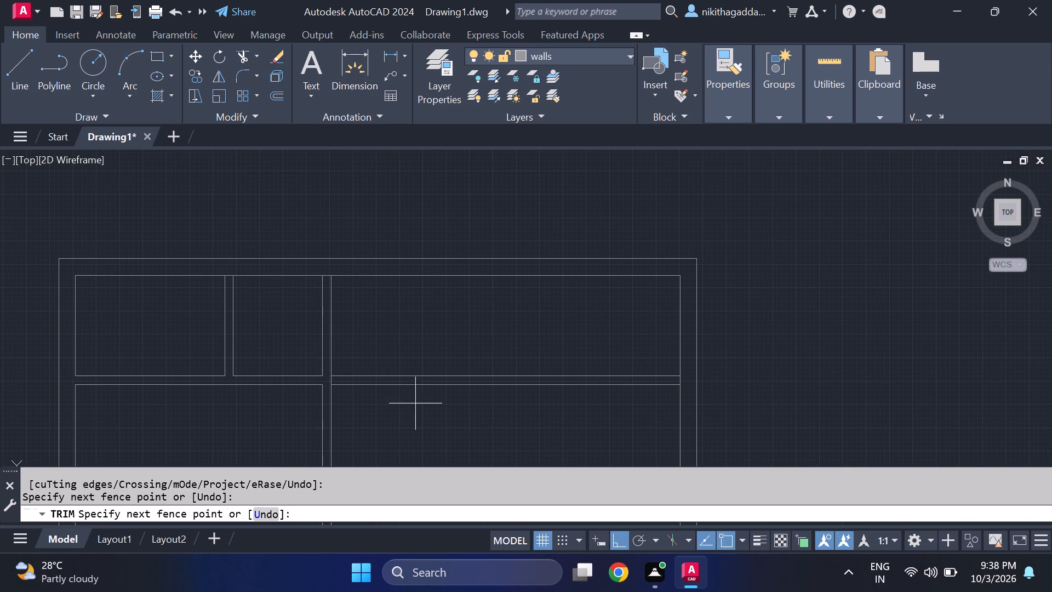
drag(415, 403, 421, 412)
drag(418, 392, 417, 341)
scroll(404, 378, down, 2)
scroll(339, 426, up, 1)
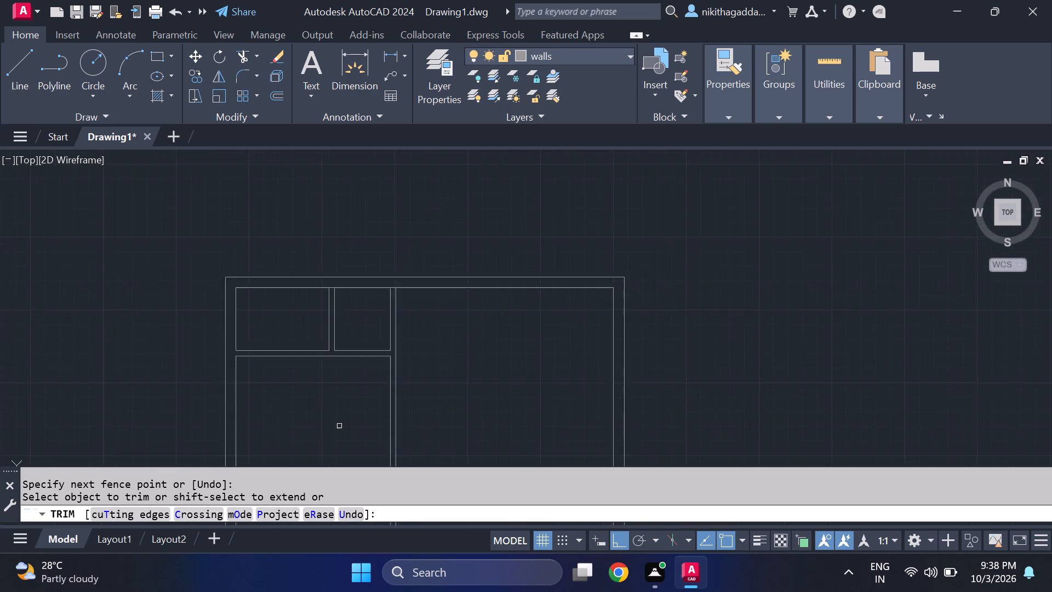
scroll(339, 426, up, 1)
key(Escape)
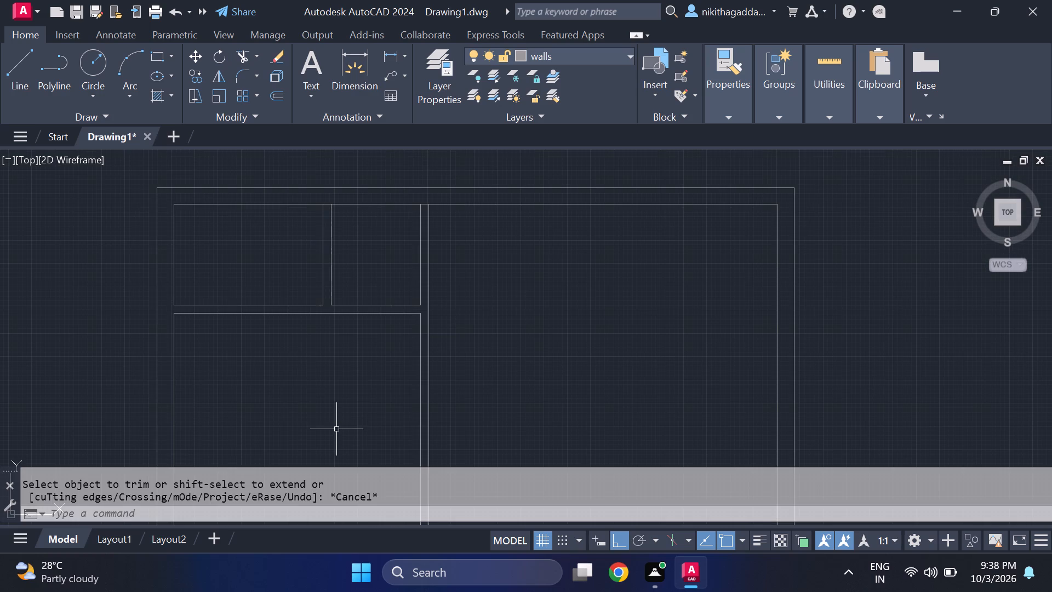
Offset the horizontal partition's lower line 12' downward, within the left-hand rooms.
middle_drag(335, 427, 361, 352)
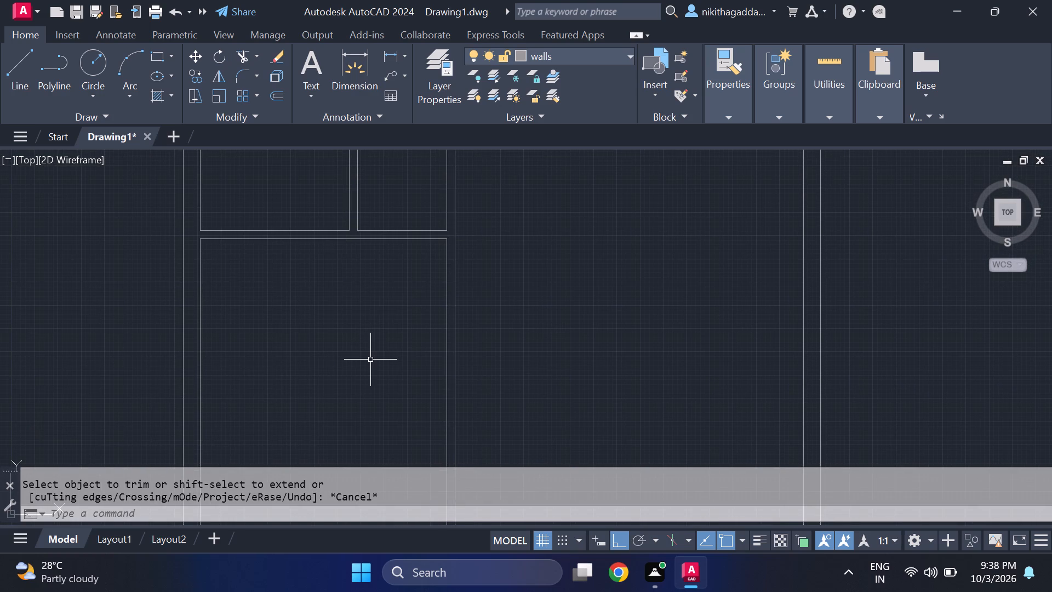
text(of)
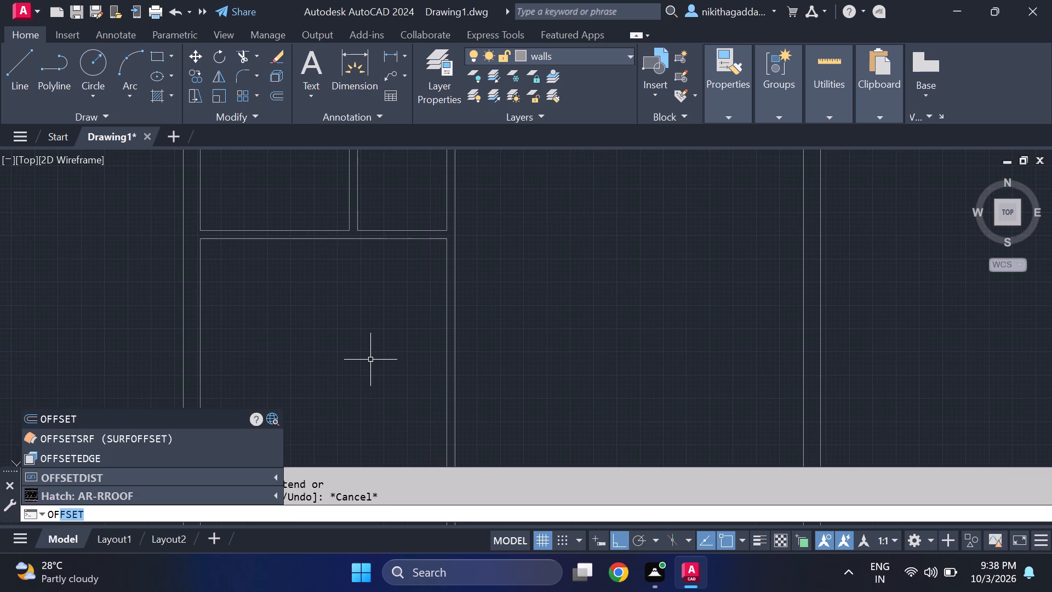
key(Return)
text(12)
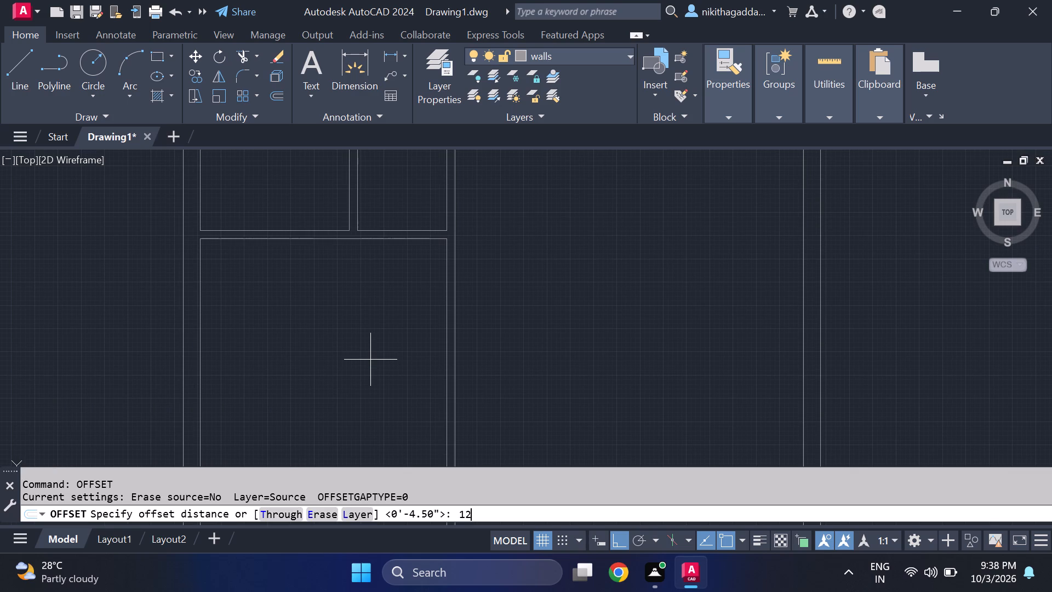
key(apostrophe)
key(Return)
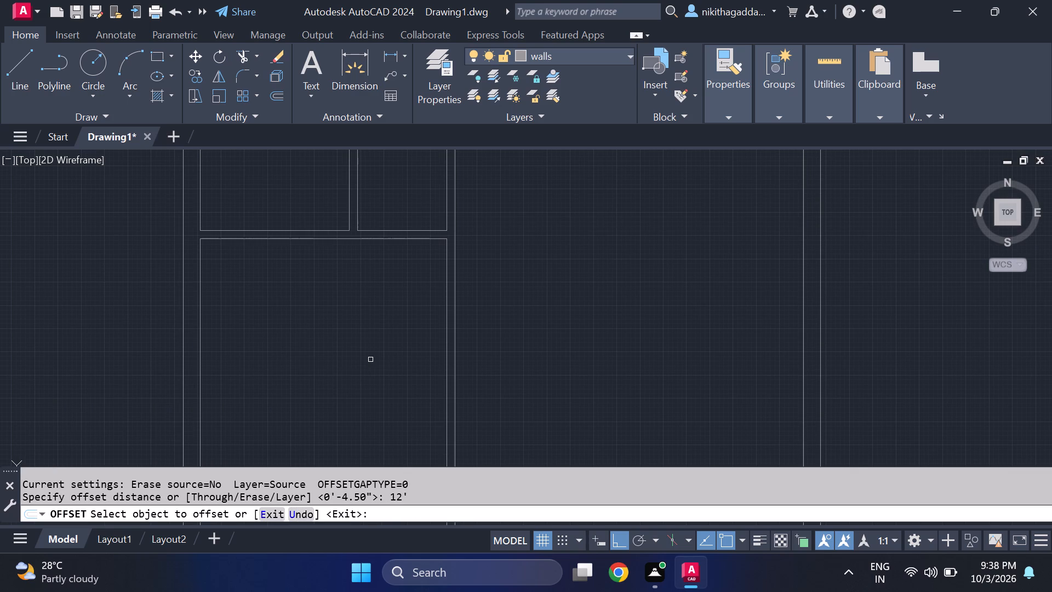
click(327, 238)
scroll(357, 376, down, 2)
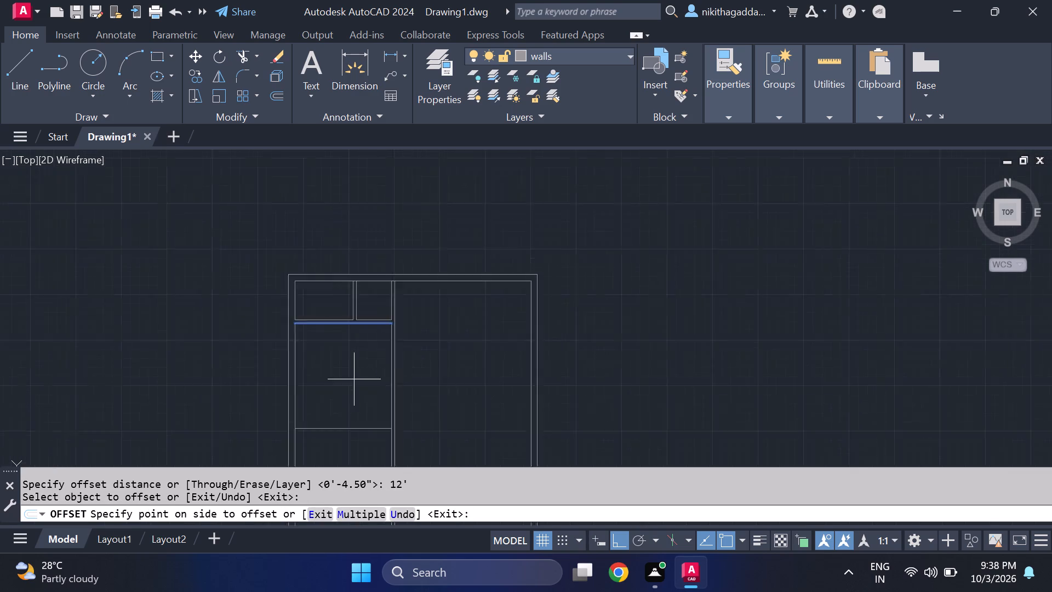
scroll(351, 385, down, 1)
click(351, 431)
scroll(350, 429, up, 2)
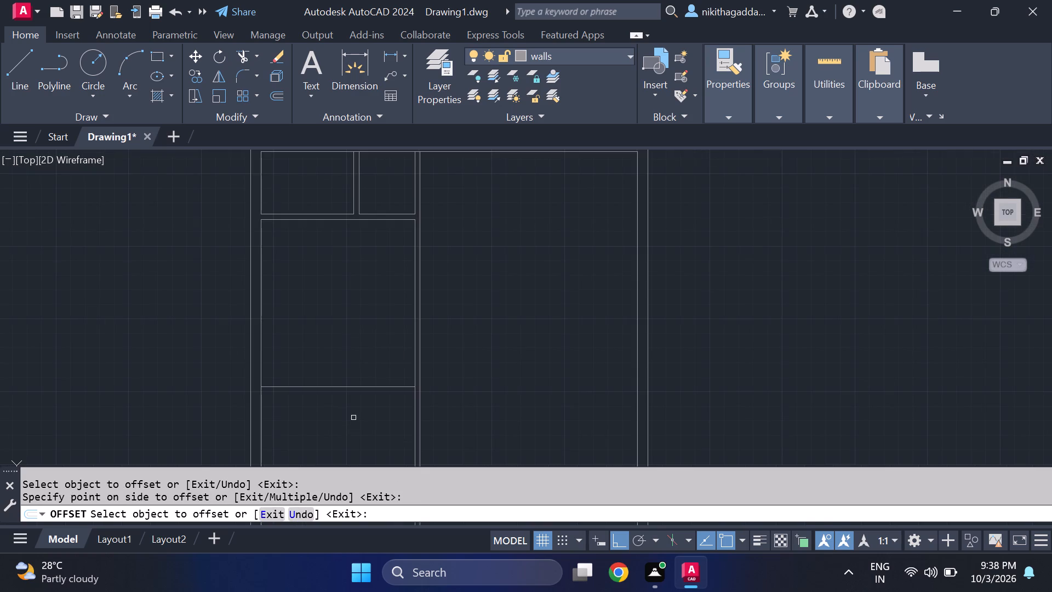
scroll(353, 418, up, 1)
key(Escape)
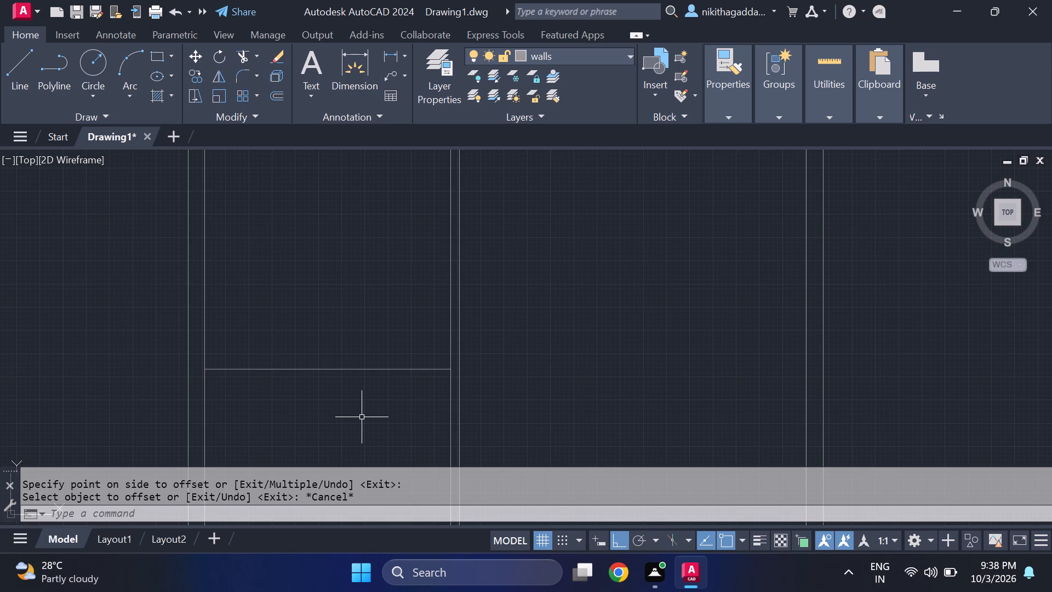
Offset the new horizontal line 4.5" downward to form the second horizontal partition.
text(of)
key(Return)
text(4.5)
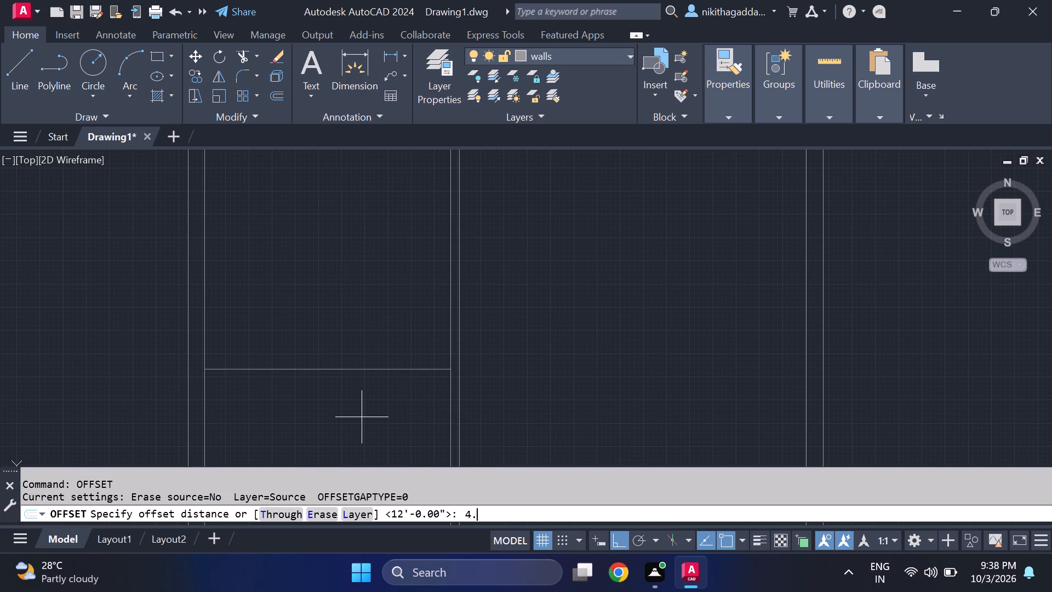
key(shift+quotedbl)
key(Return)
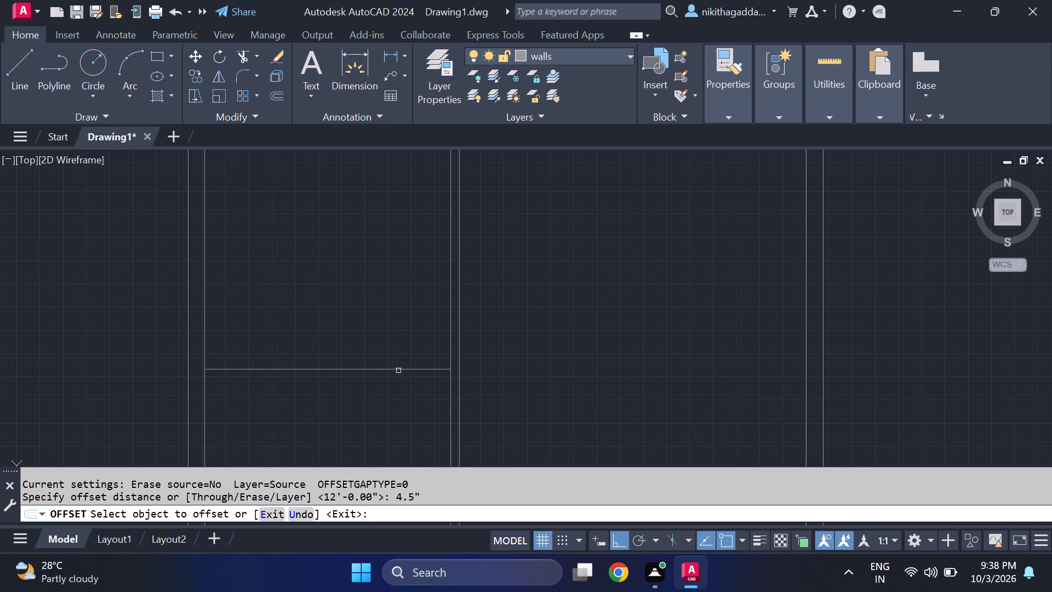
click(398, 371)
click(379, 401)
scroll(378, 410, down, 2)
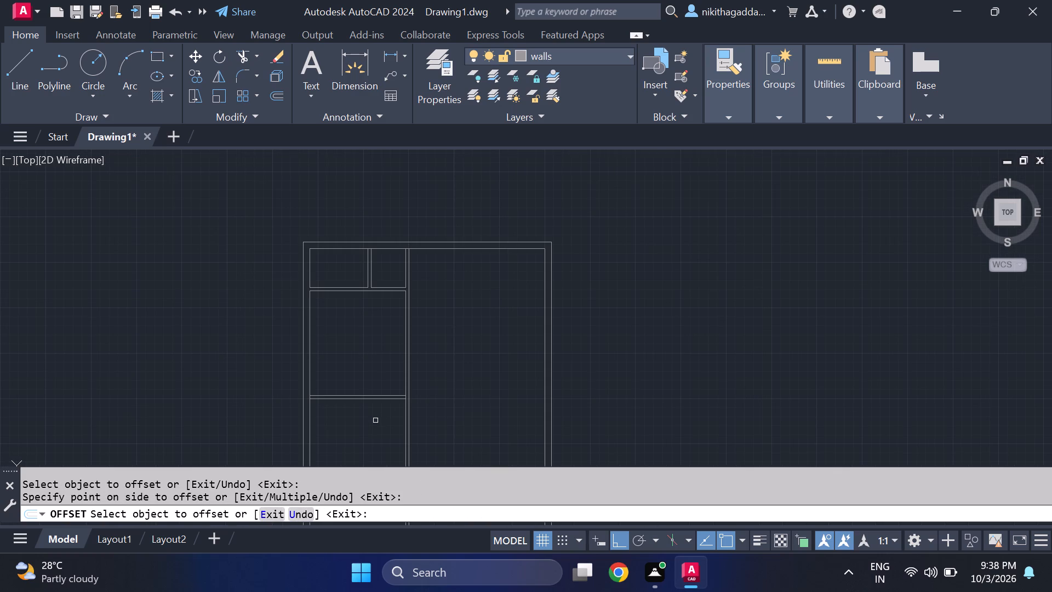
key(Escape)
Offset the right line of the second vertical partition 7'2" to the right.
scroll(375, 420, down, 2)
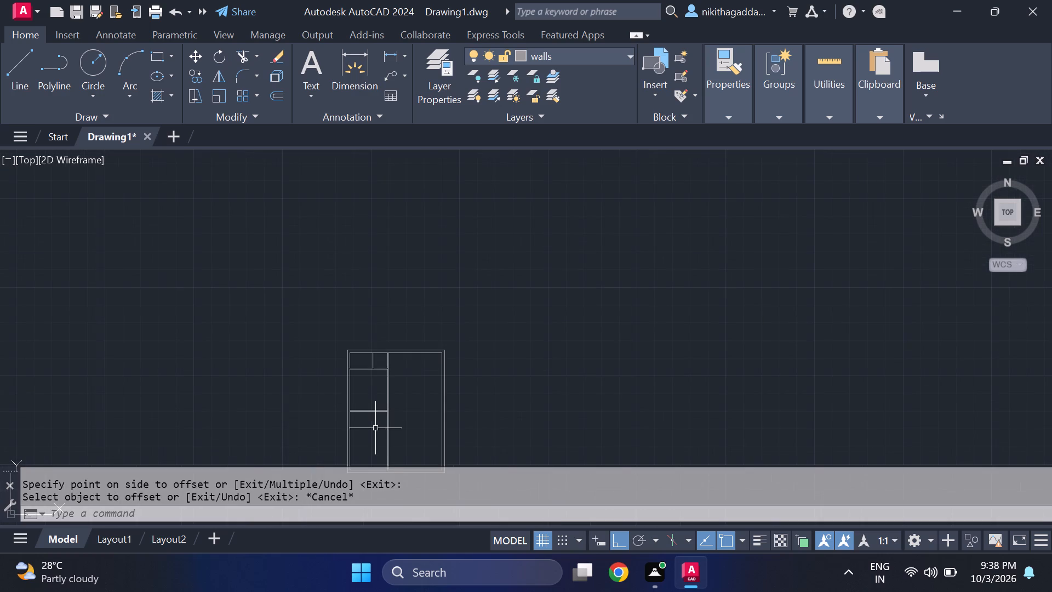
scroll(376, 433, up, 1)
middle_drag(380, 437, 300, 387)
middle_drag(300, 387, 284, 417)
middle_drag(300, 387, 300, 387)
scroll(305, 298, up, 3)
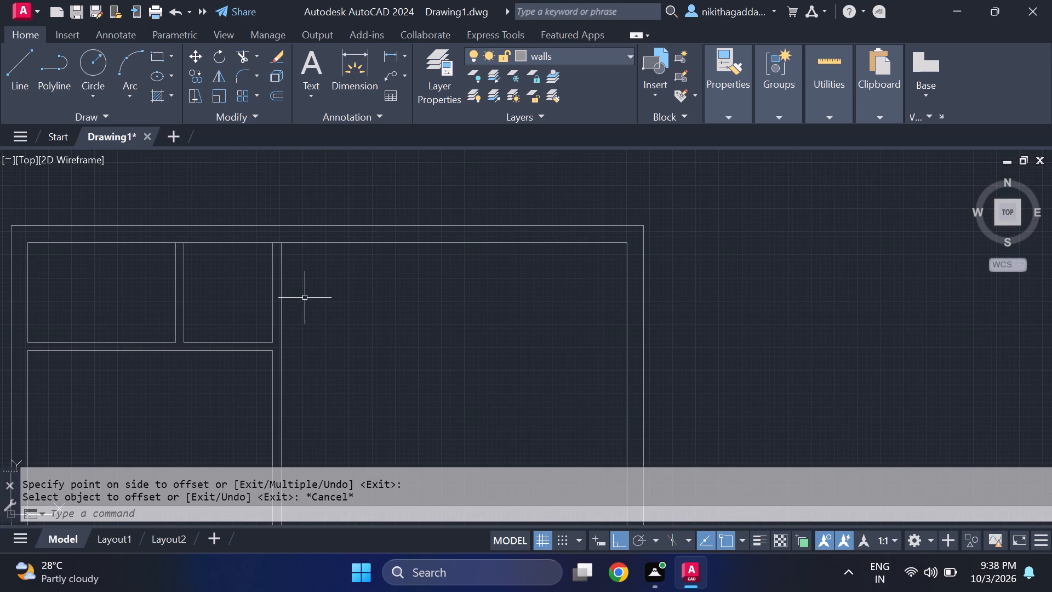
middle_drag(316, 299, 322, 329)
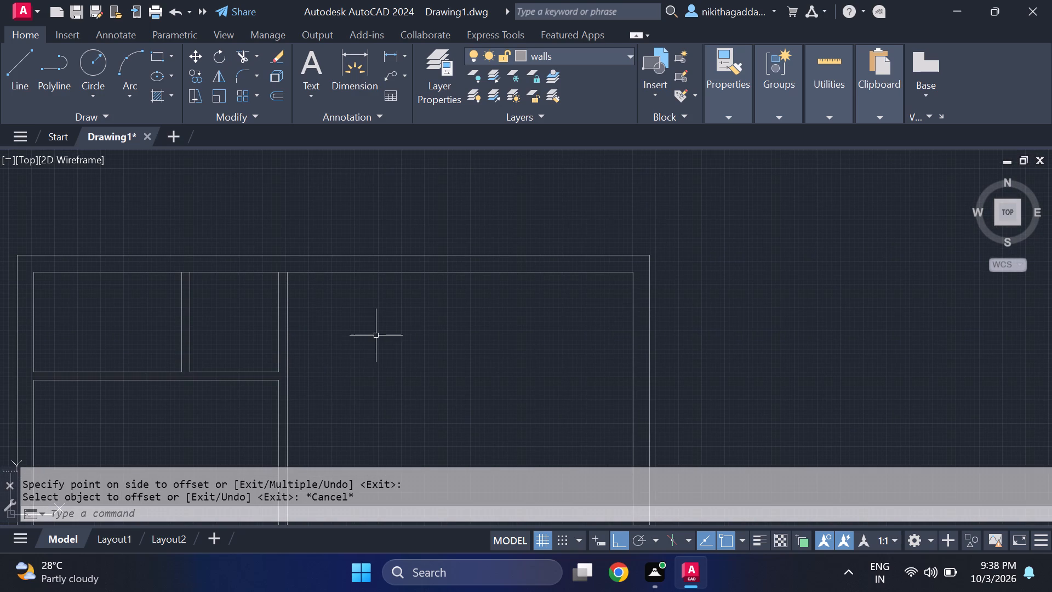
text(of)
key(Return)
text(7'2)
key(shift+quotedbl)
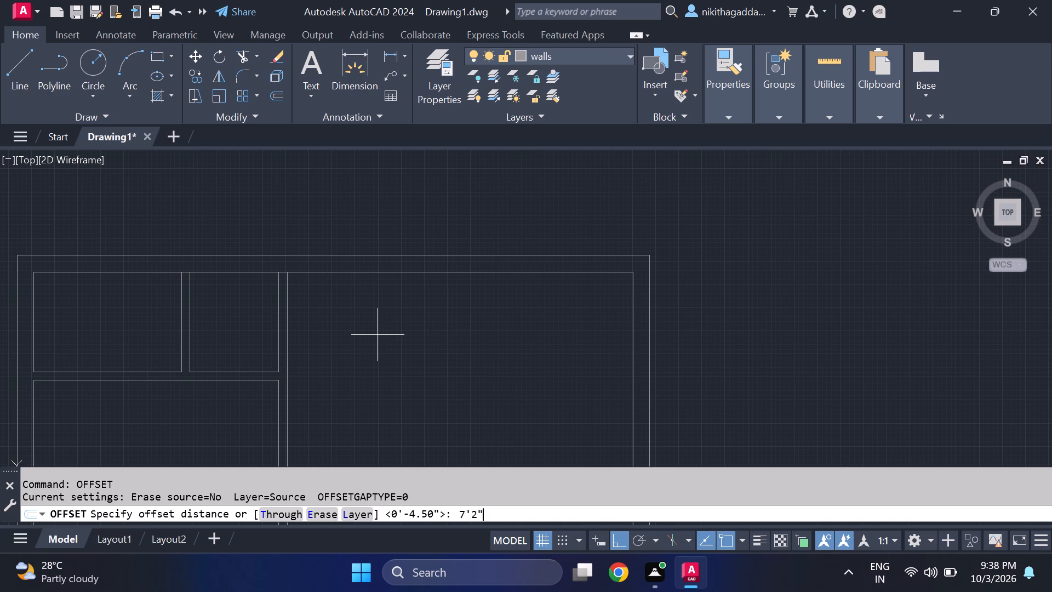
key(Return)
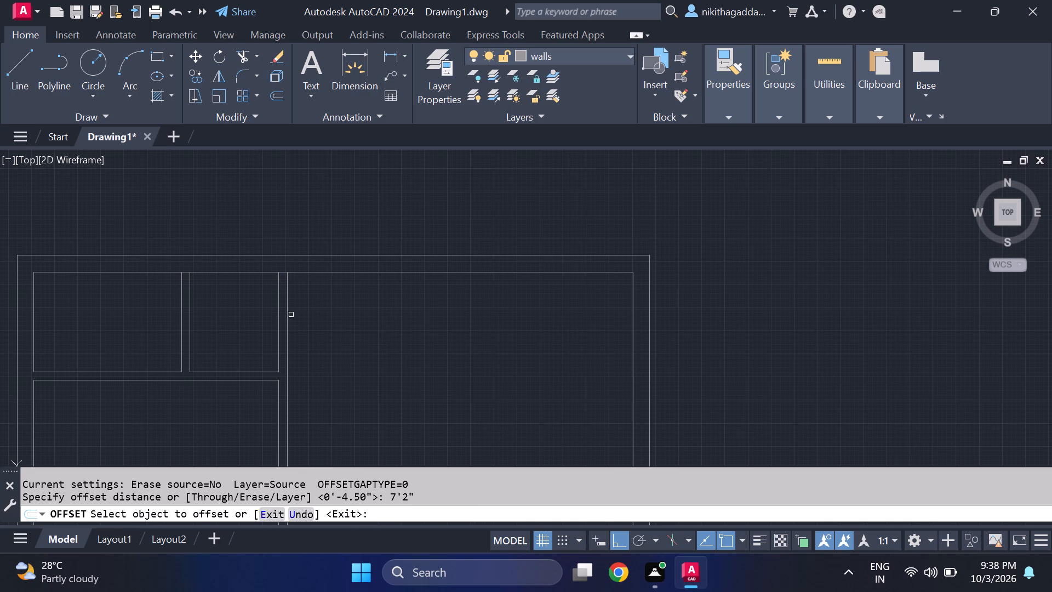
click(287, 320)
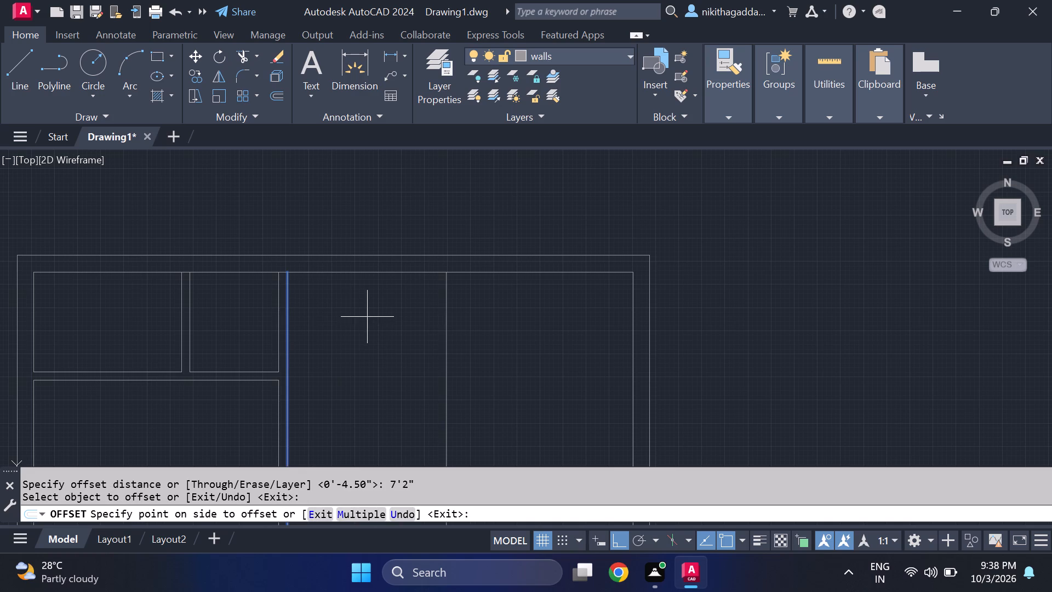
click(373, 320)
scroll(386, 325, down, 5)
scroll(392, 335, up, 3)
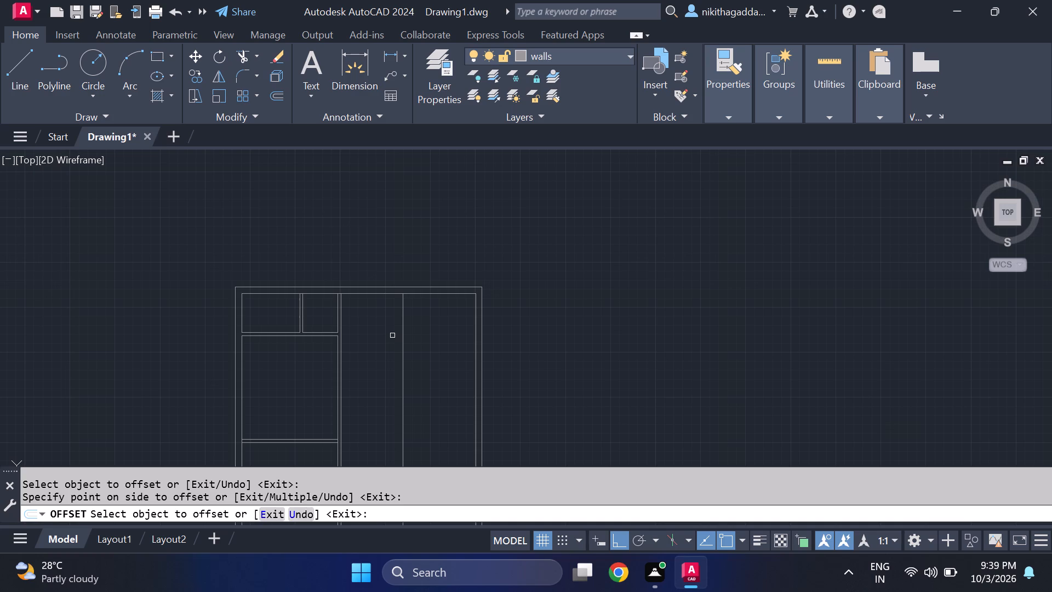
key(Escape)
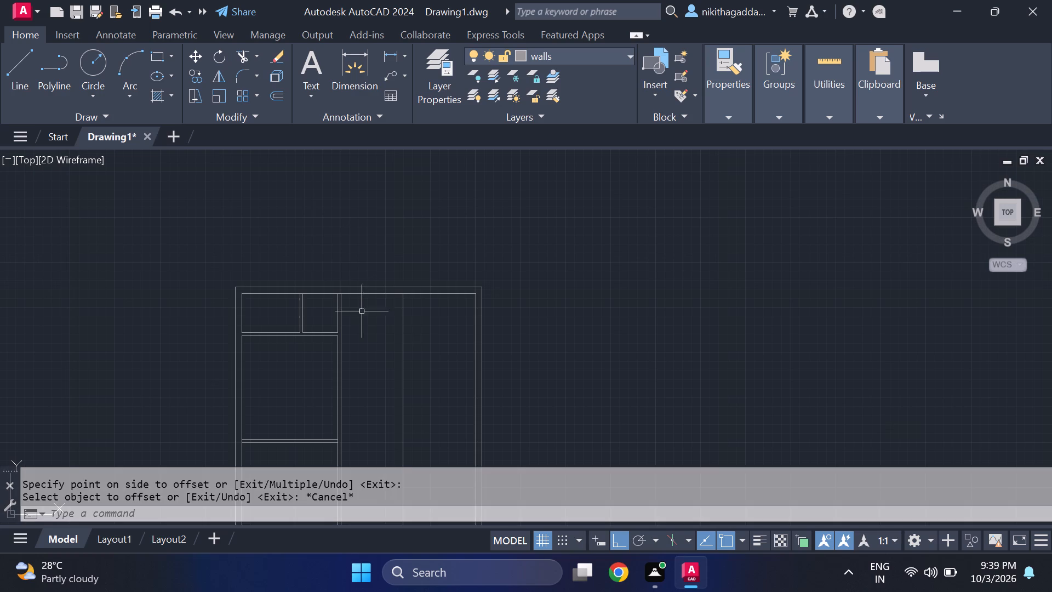
Check the distance between the second vertical partition and the new vertical line with a linear dimension.
scroll(385, 332, up, 1)
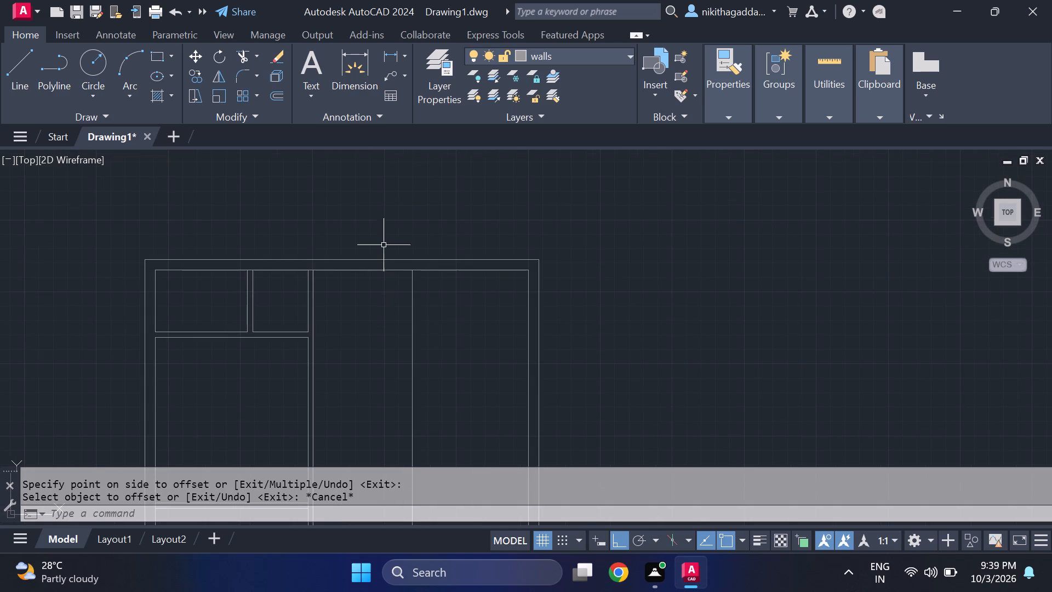
click(385, 60)
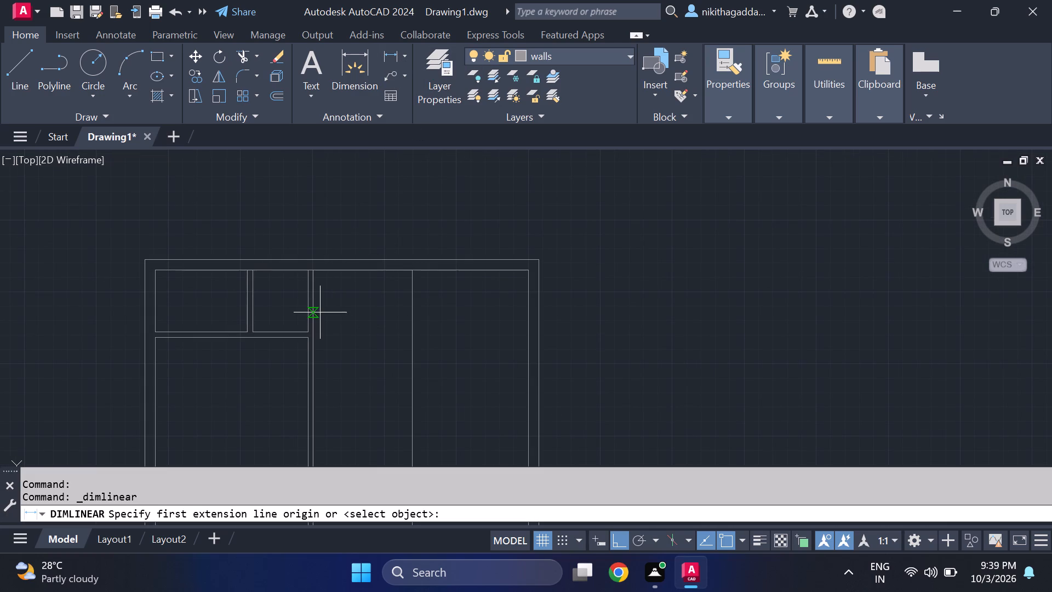
click(316, 316)
click(410, 320)
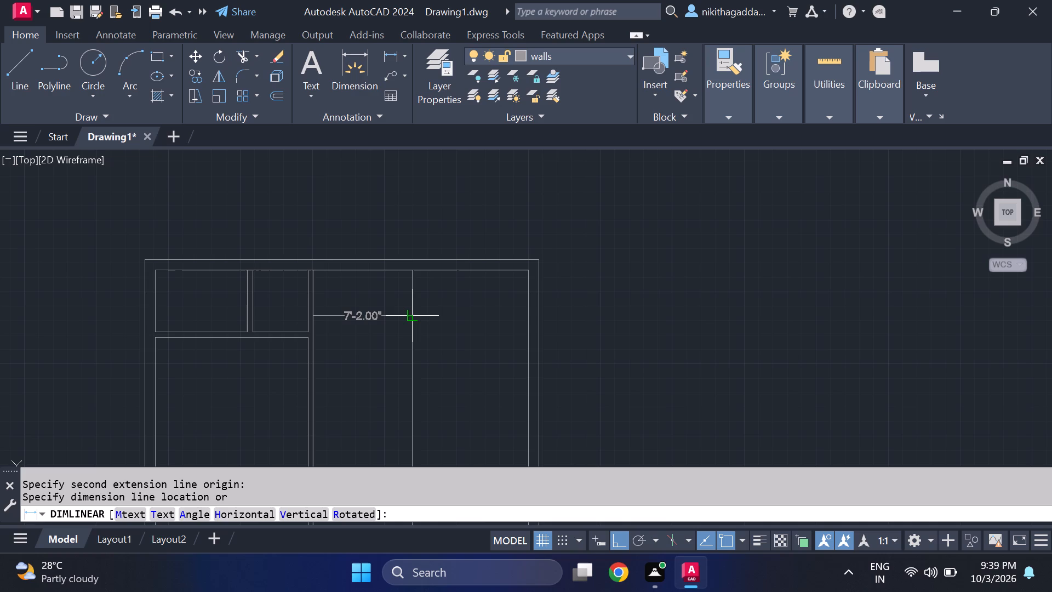
key(Escape)
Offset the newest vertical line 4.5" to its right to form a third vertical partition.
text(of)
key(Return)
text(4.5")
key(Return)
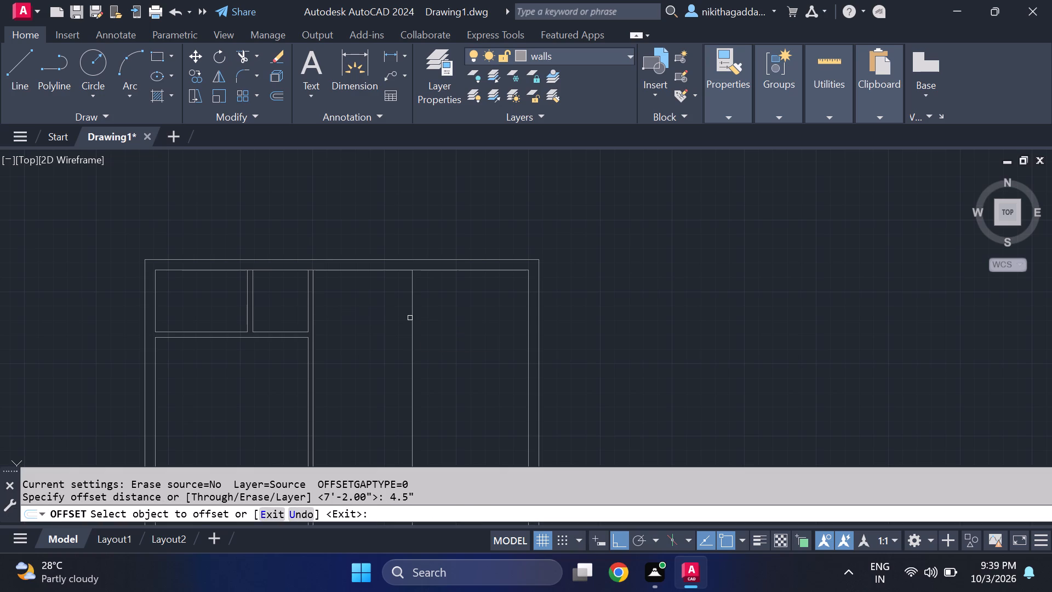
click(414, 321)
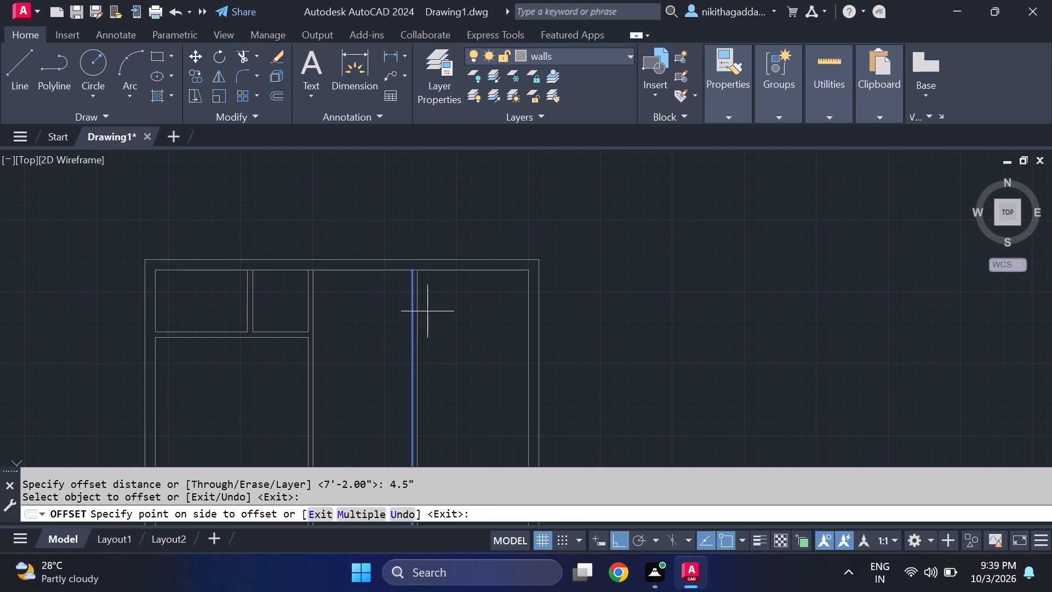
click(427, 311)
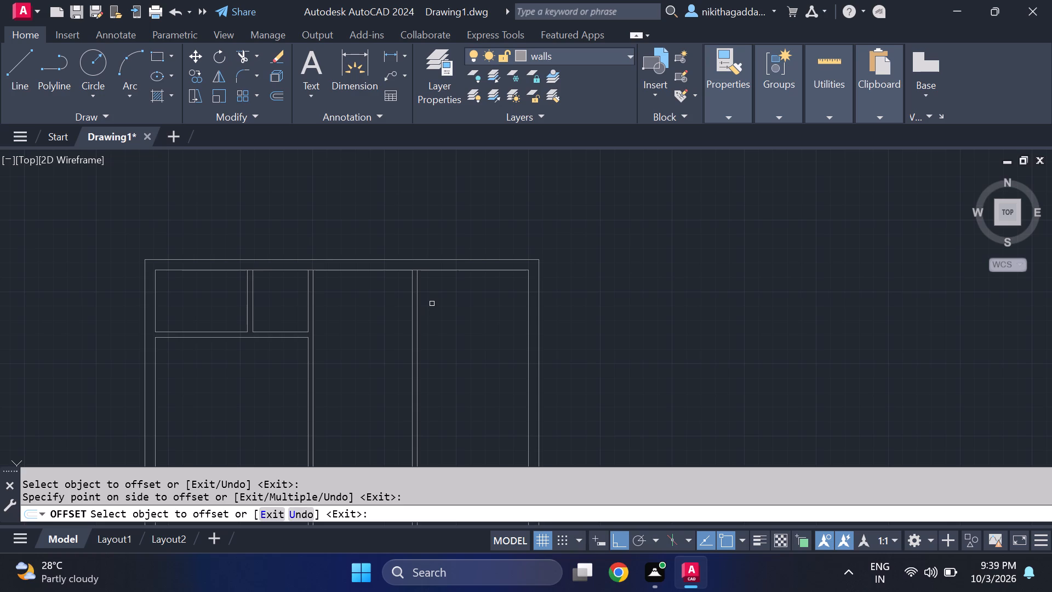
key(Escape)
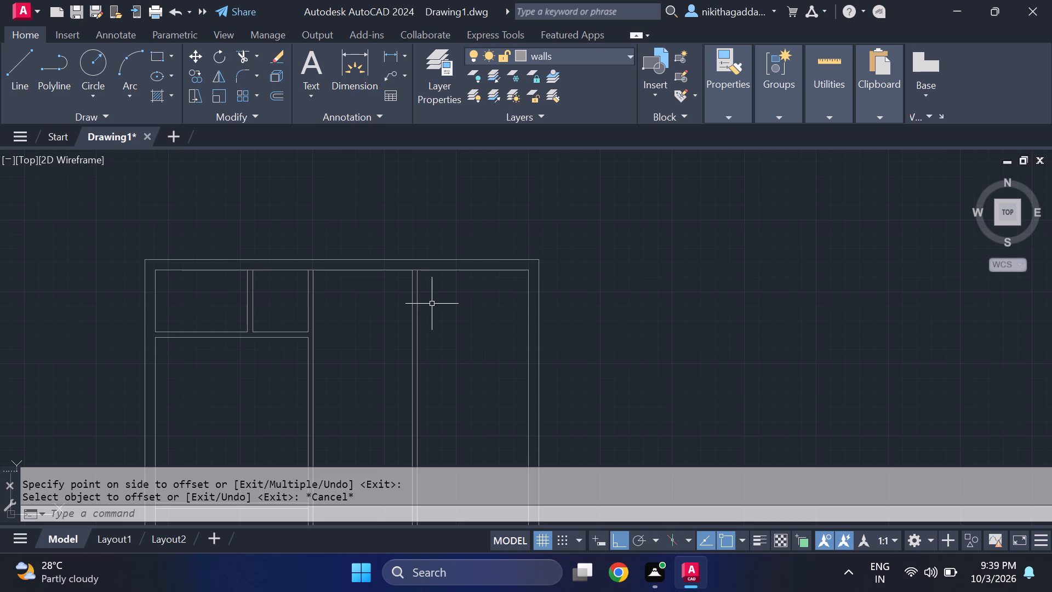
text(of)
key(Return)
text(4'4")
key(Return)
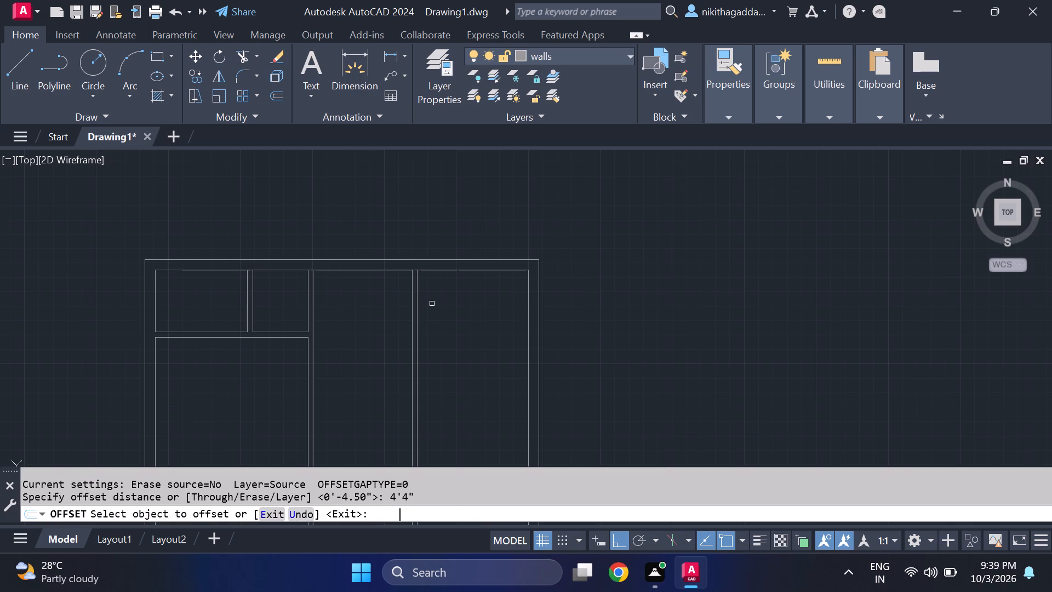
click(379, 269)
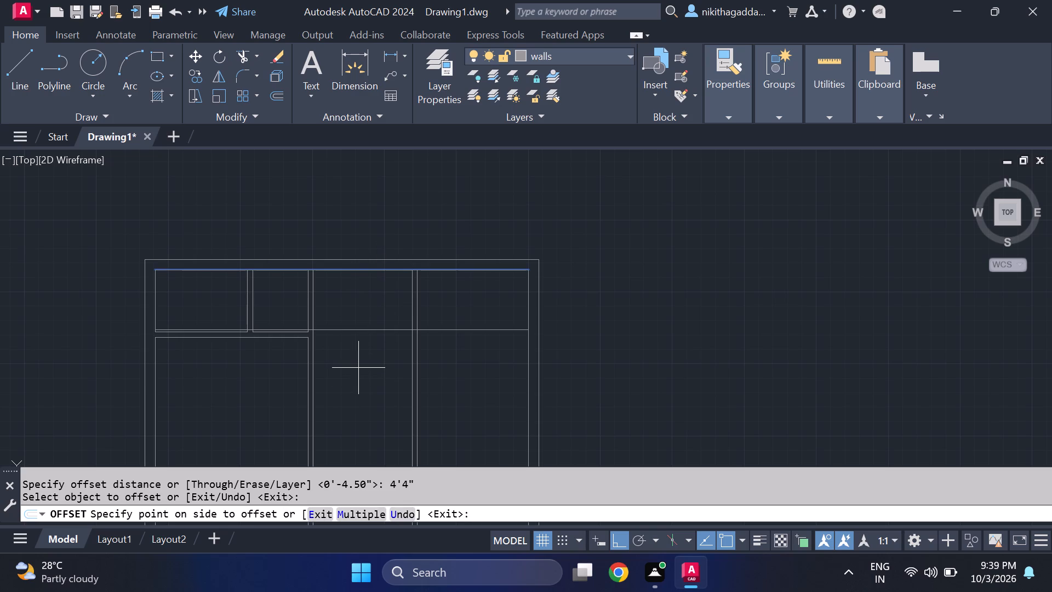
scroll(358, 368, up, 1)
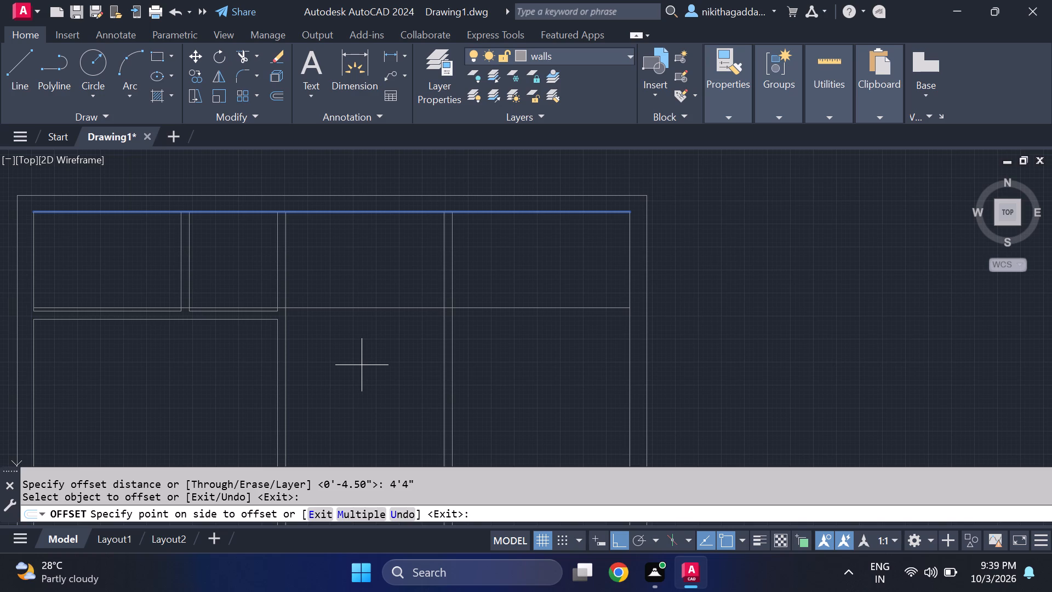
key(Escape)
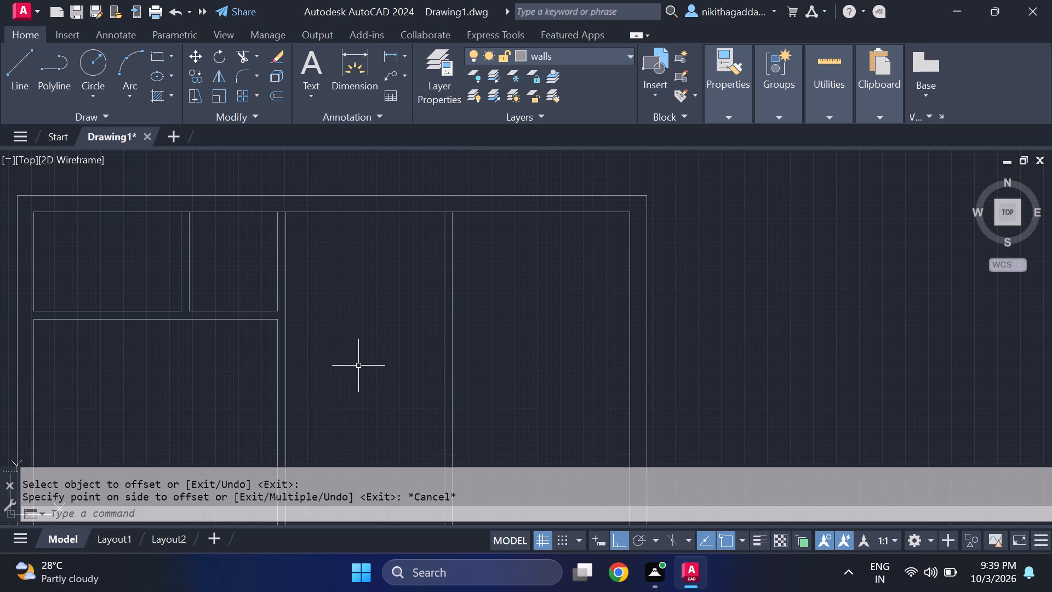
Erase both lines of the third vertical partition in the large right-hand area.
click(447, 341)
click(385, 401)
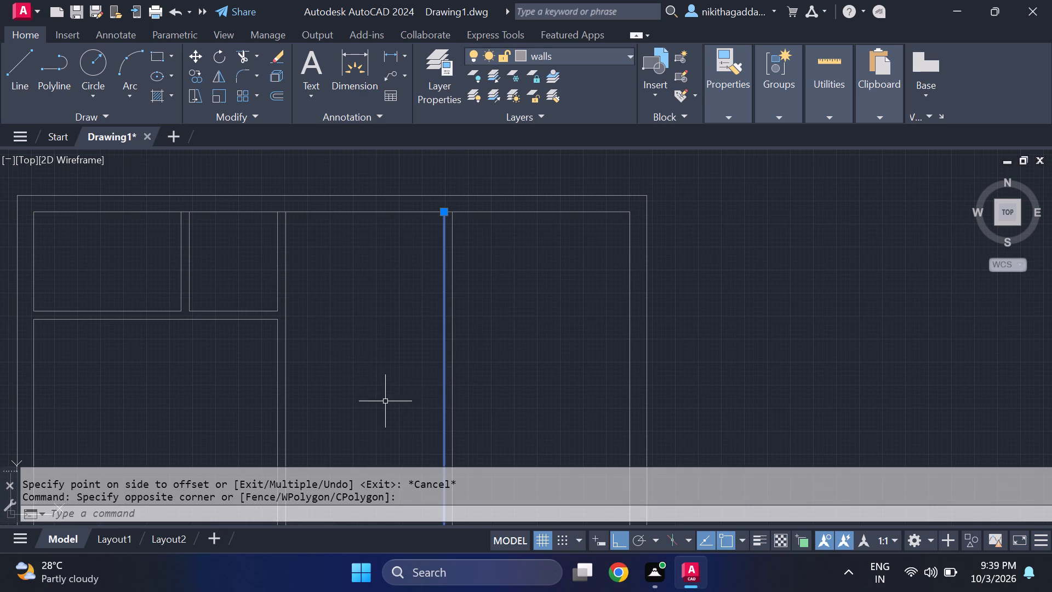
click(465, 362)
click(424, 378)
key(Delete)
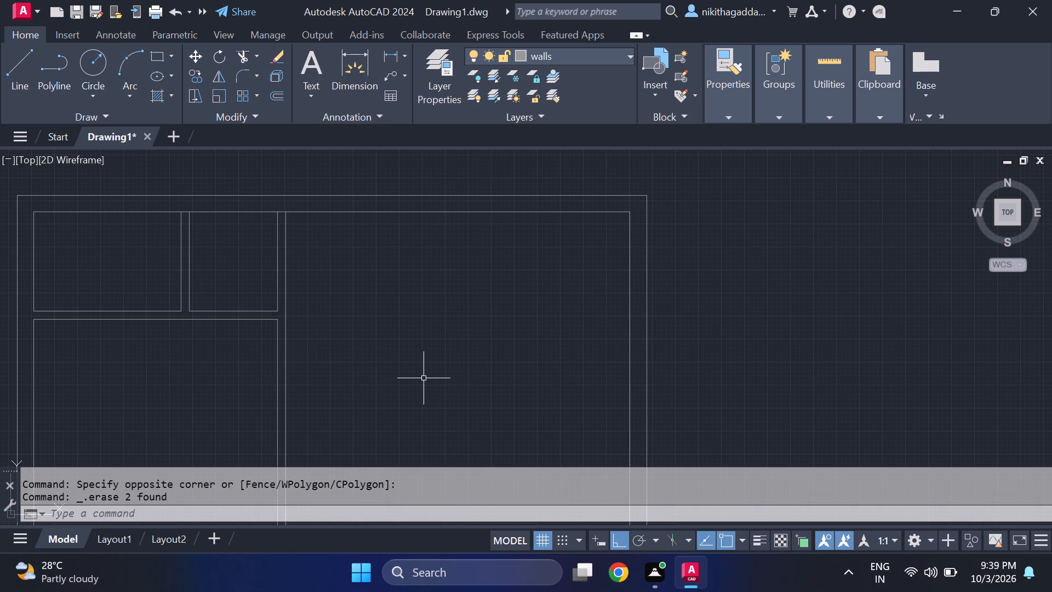
Offset the right line of the second vertical partition 4'4" to the right.
text(of)
key(Return)
text(4'4)
key(shift+quotedbl)
key(Return)
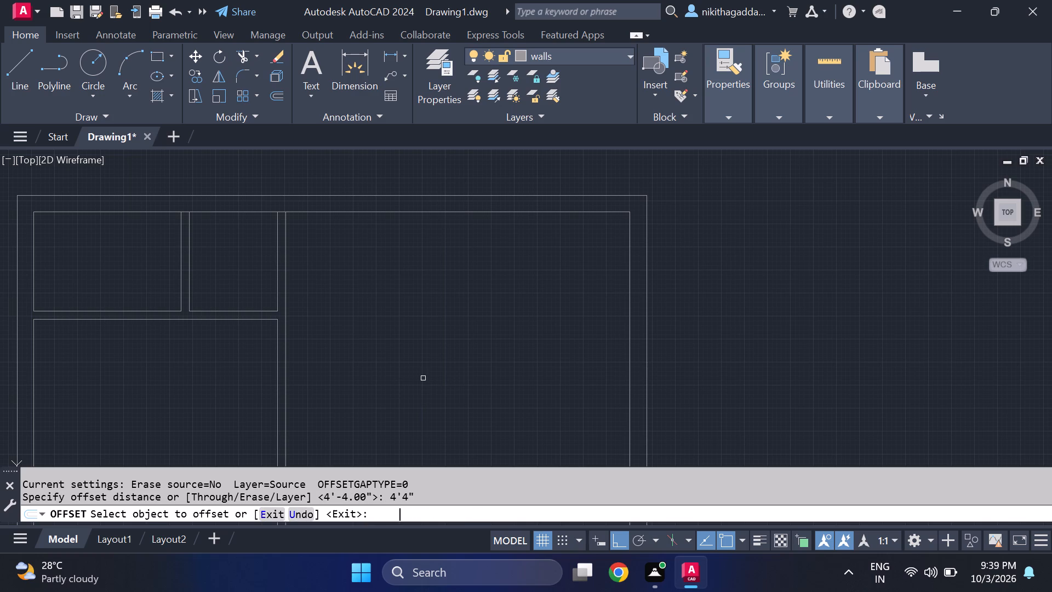
click(287, 364)
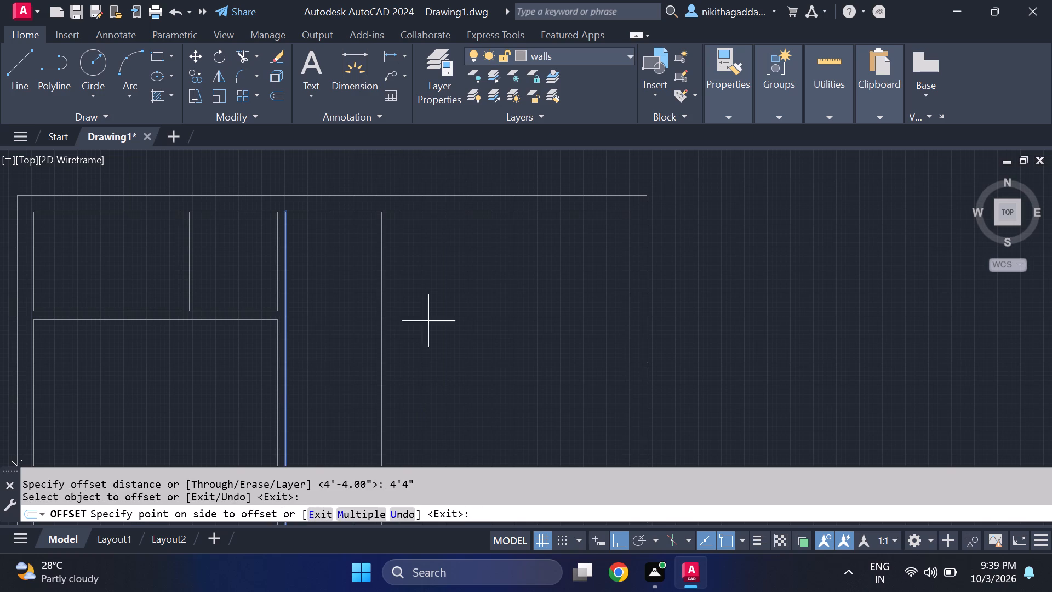
click(443, 315)
scroll(443, 318, down, 2)
scroll(443, 318, up, 1)
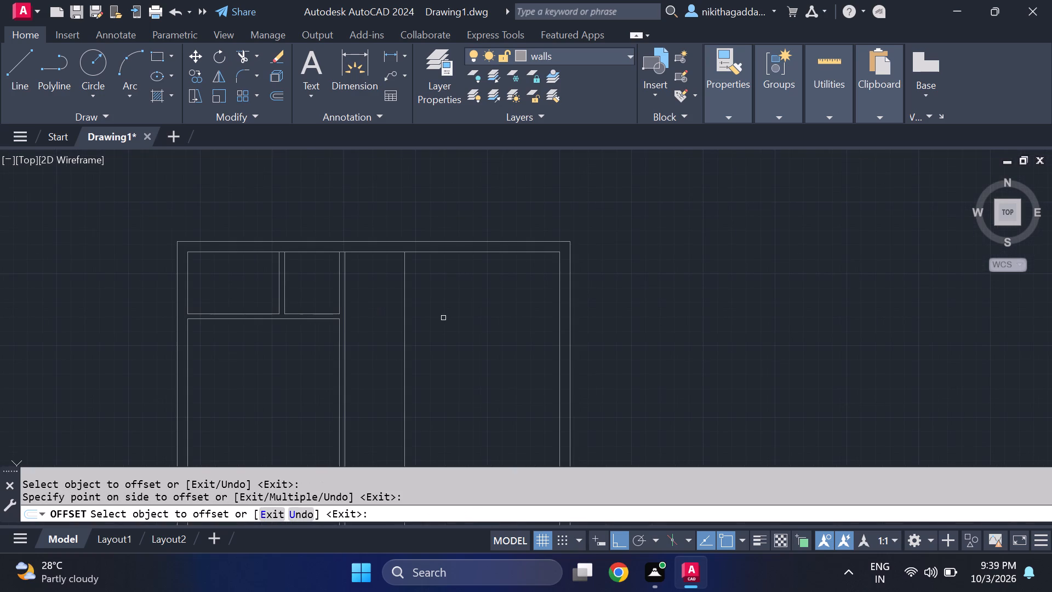
key(Escape)
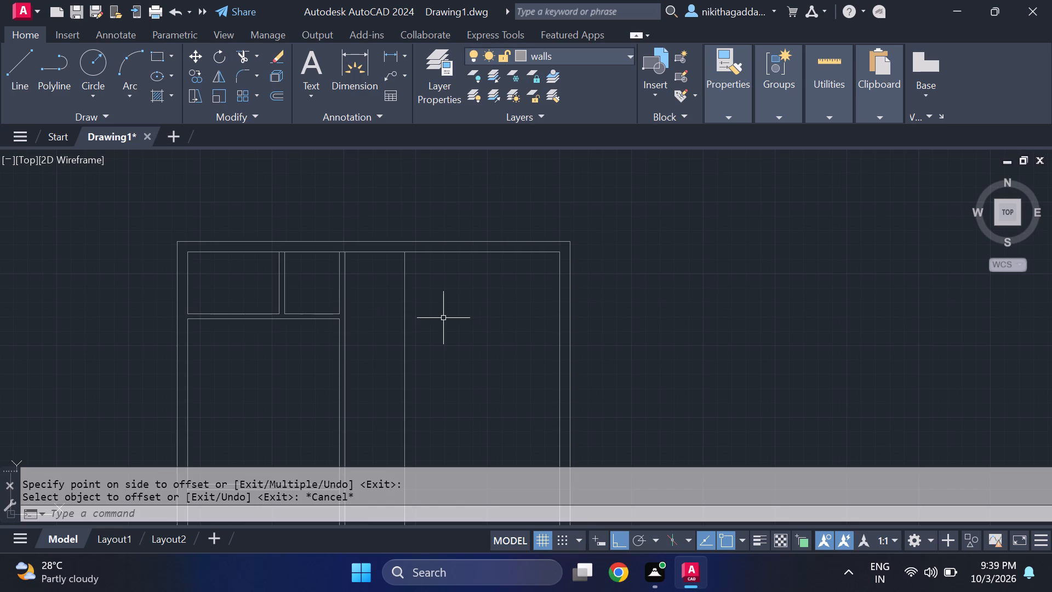
Offset the new vertical line 4.5" to its right to form the third vertical partition.
text(of)
key(Return)
text(4.5")
key(Return)
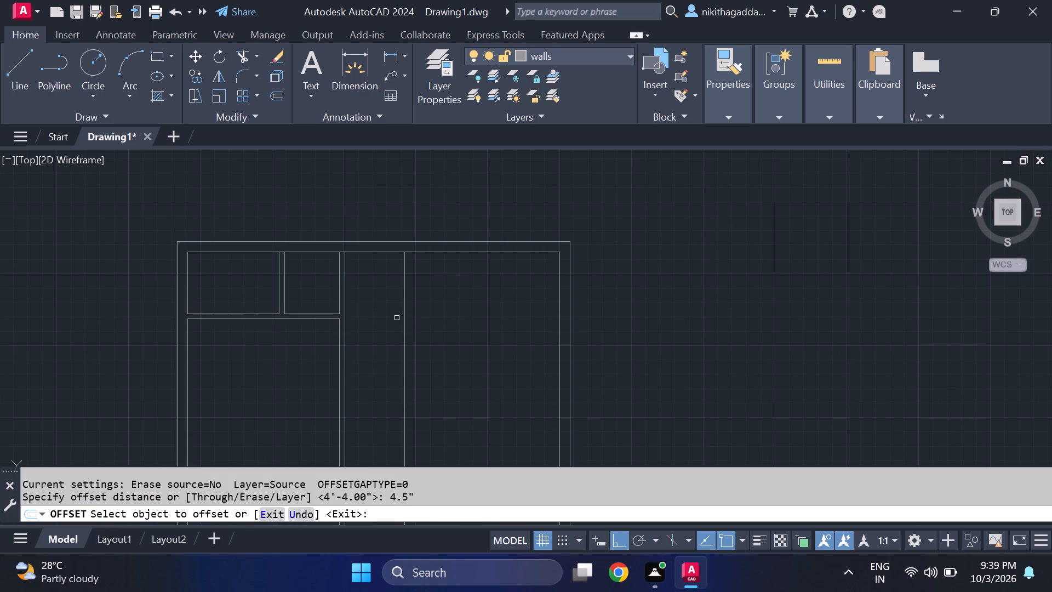
click(404, 311)
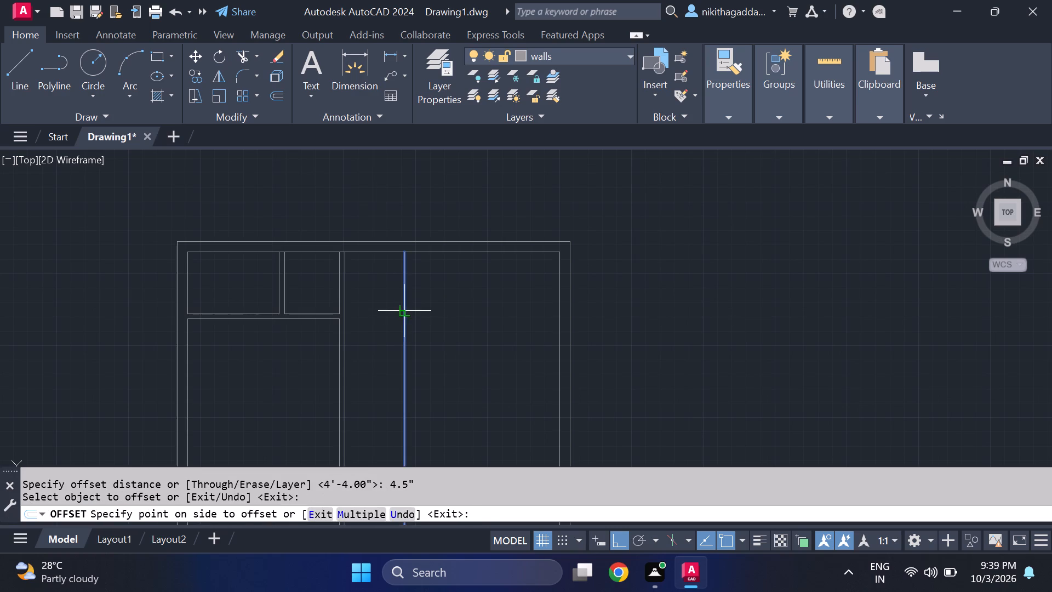
click(428, 311)
key(Escape)
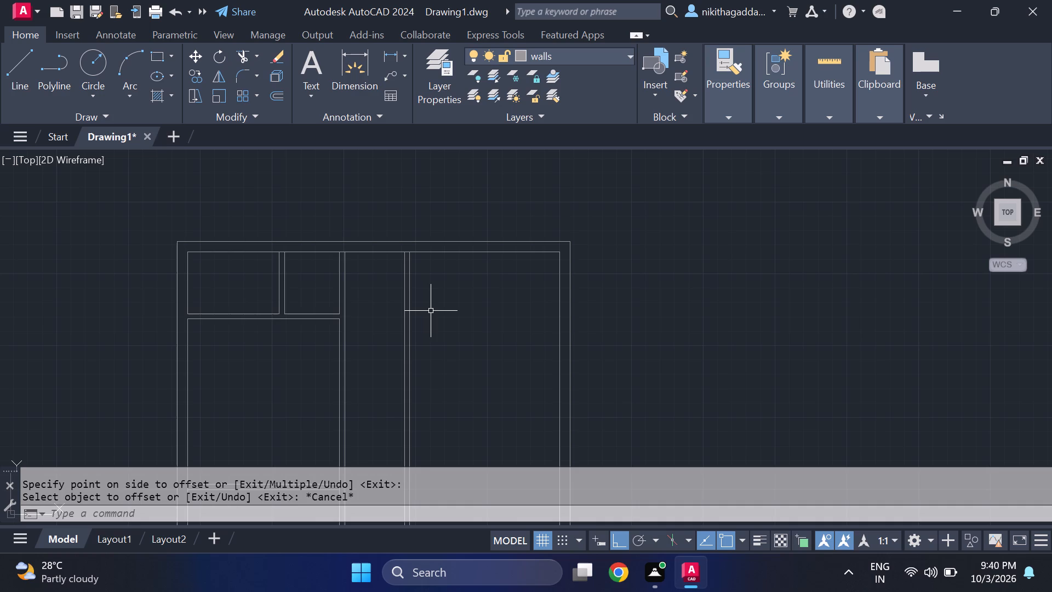
Offset the inner line of the top outer wall 7'2" downward.
text(of)
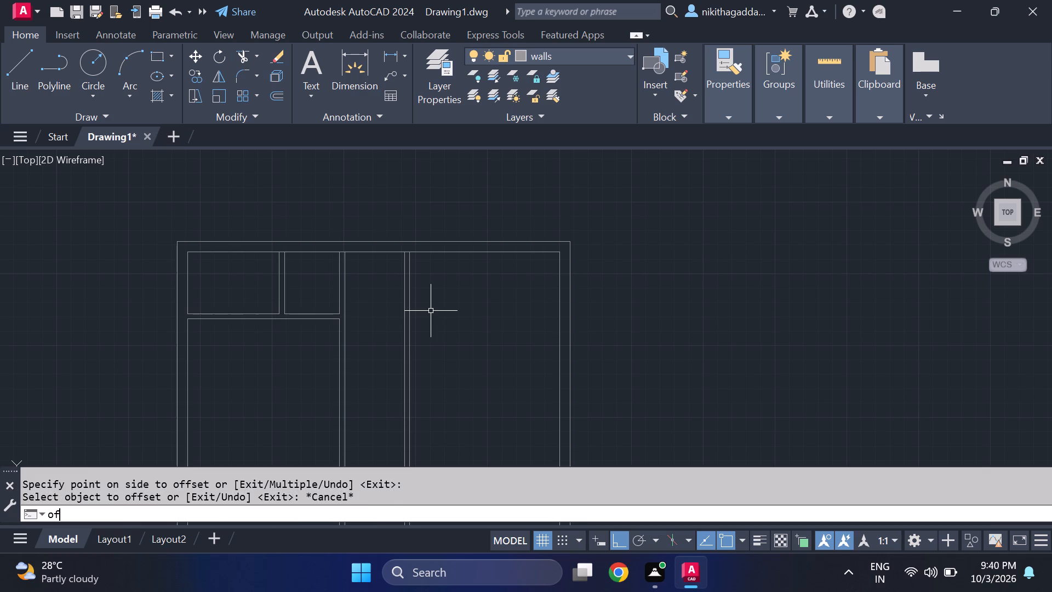
key(Return)
text(7'2)
key(shift+quotedbl)
key(Return)
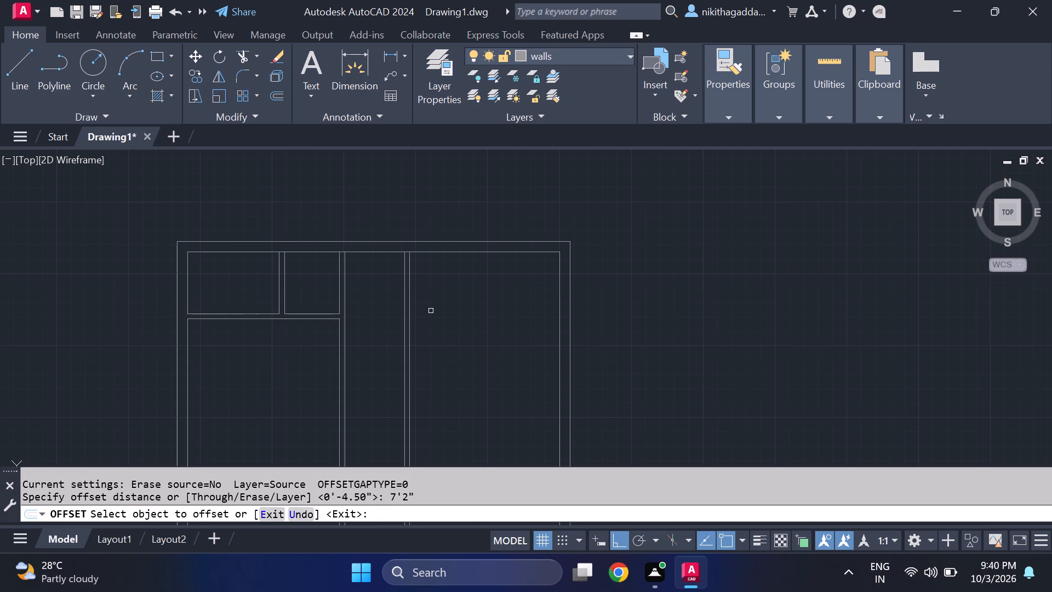
click(384, 253)
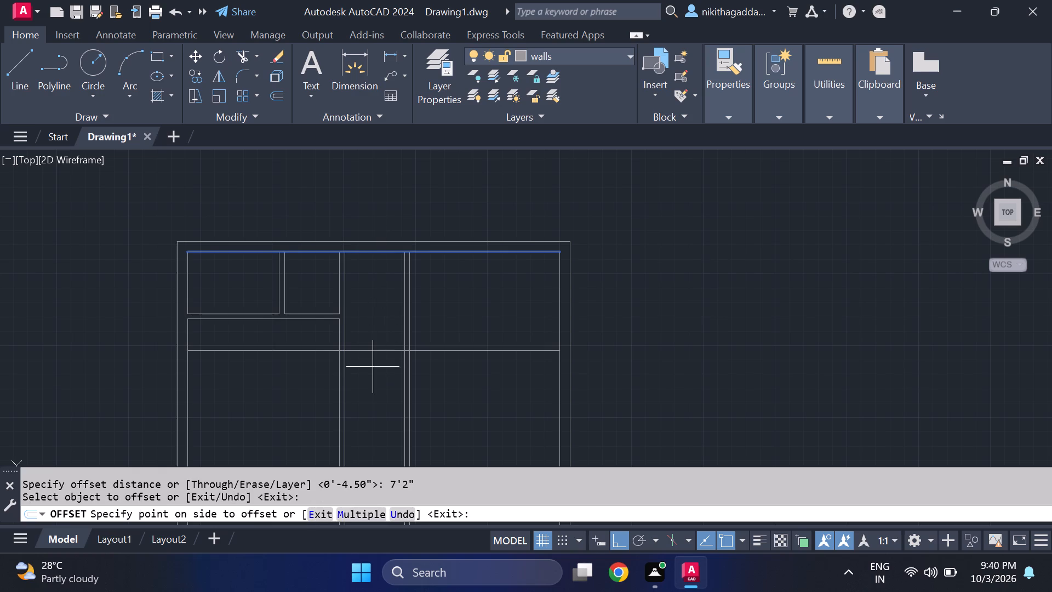
click(373, 366)
key(Escape)
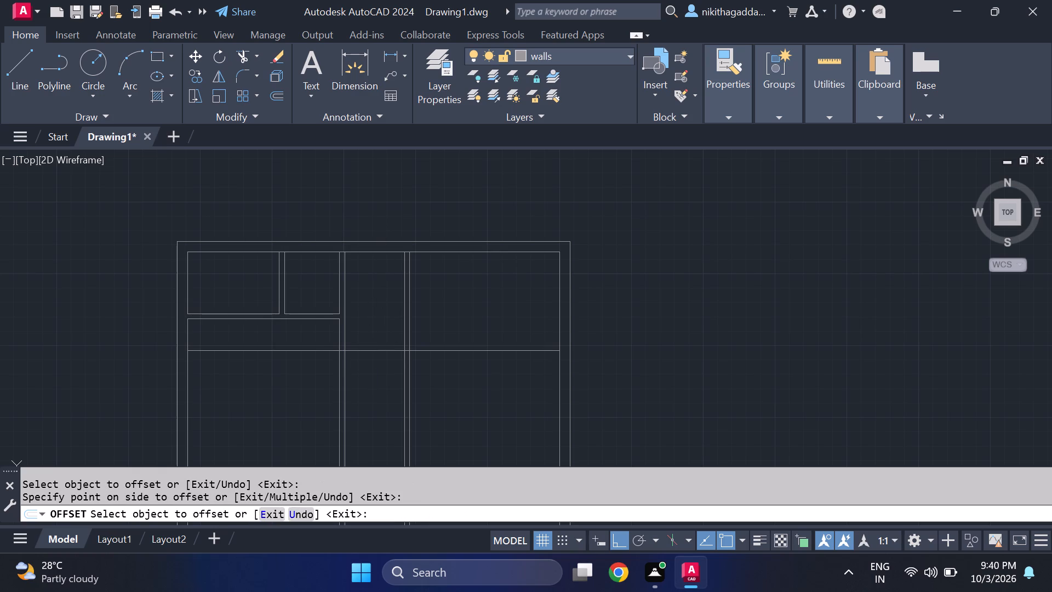
Offset the new horizontal line 4.5" downward to form a horizontal partition.
text(of)
key(Return)
text(4.5")
key(Return)
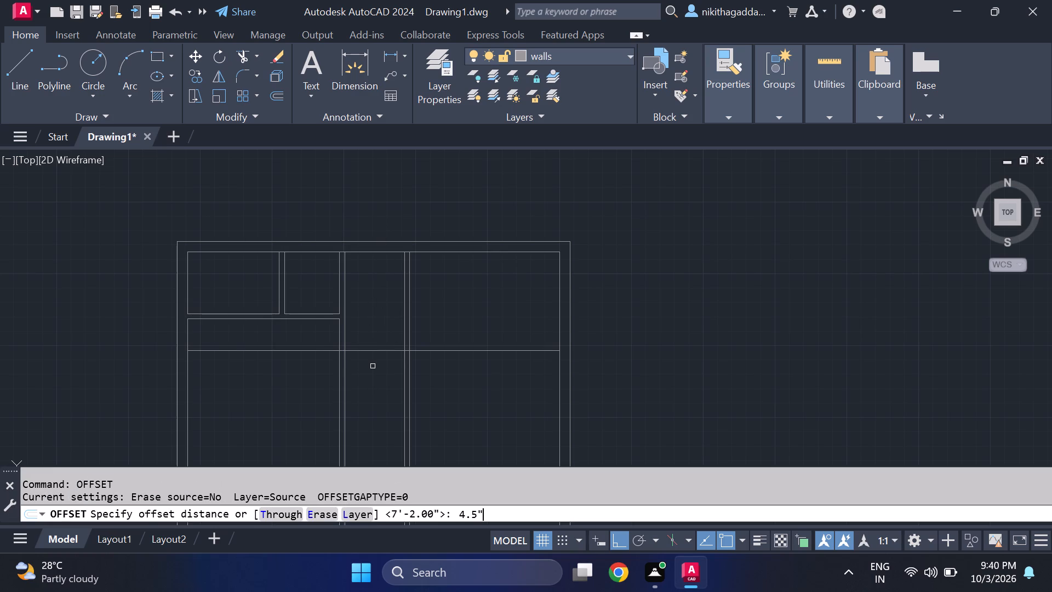
click(377, 351)
click(380, 389)
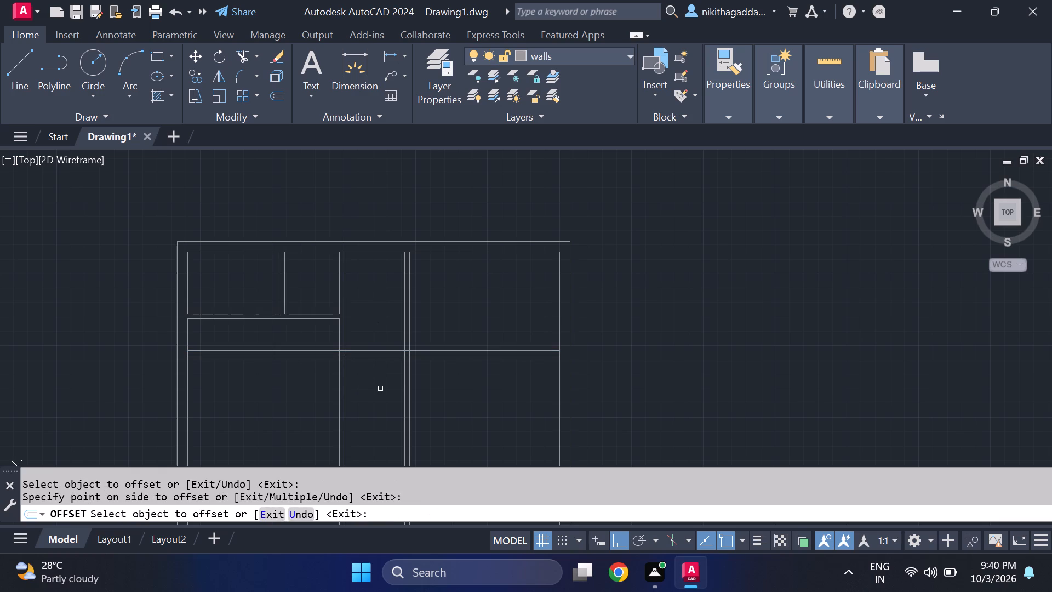
key(Escape)
Trim the new horizontal partition back to the second vertical partition's right line and open the wall junction between them.
text(tr)
key(Return)
drag(220, 348, 250, 384)
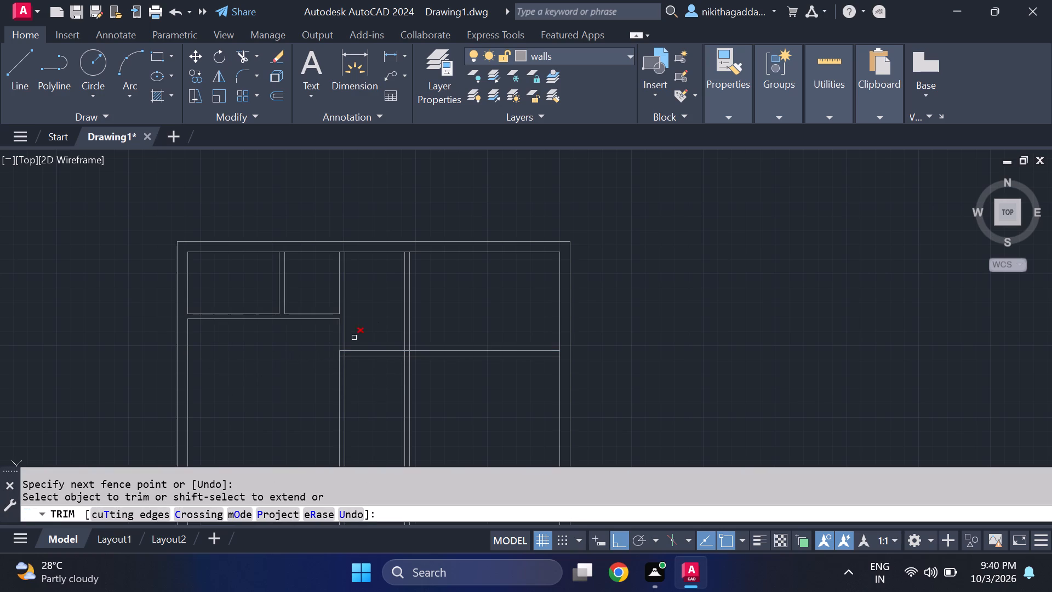
scroll(342, 359, up, 3)
drag(345, 325, 345, 360)
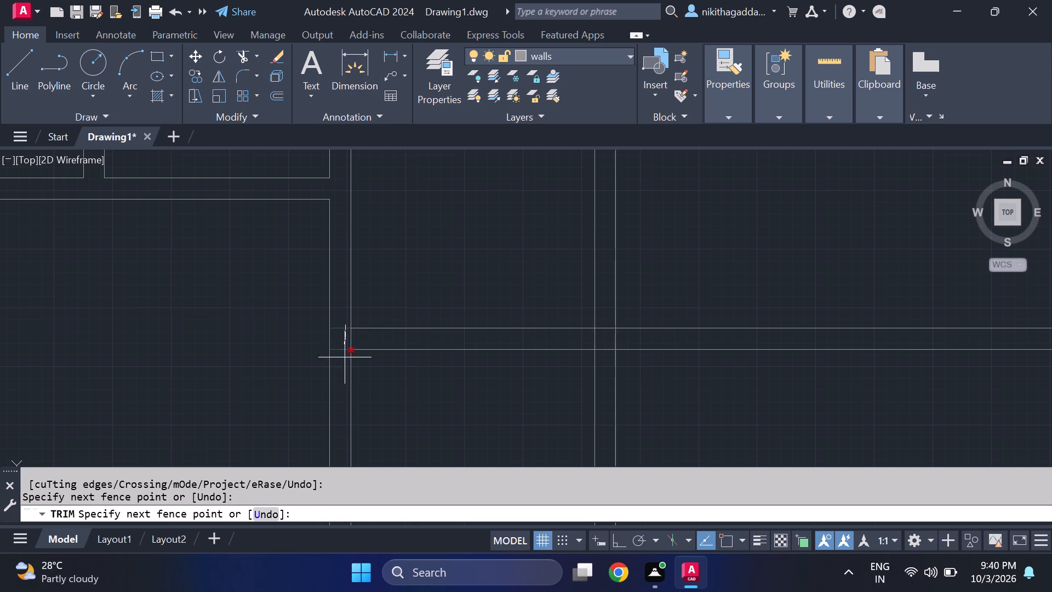
drag(345, 360, 345, 360)
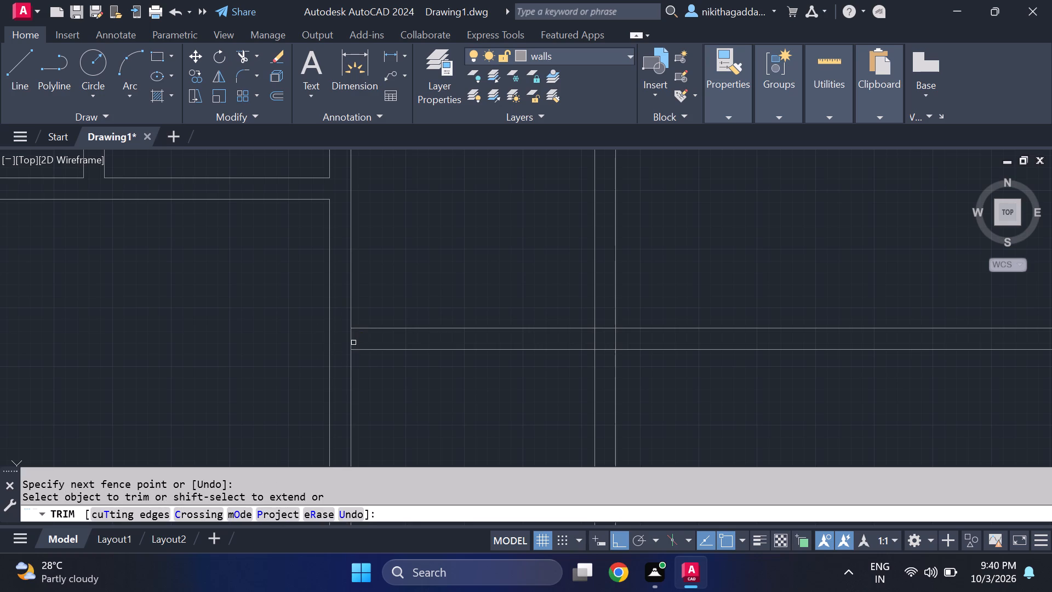
click(353, 343)
click(350, 343)
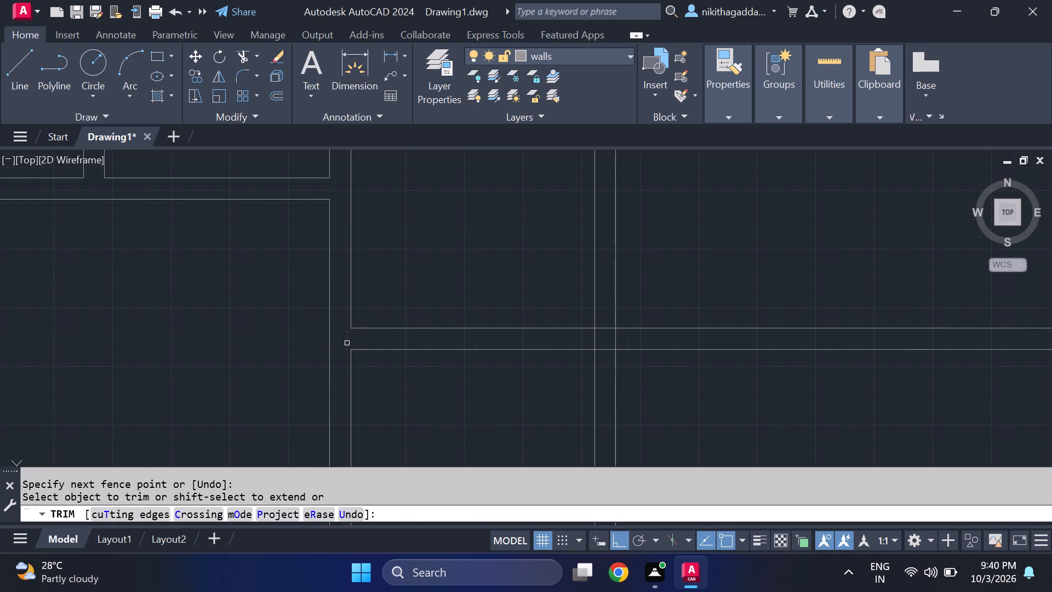
click(347, 343)
click(353, 341)
Trim away both lines of the third vertical partition below the new horizontal partition.
scroll(410, 354, down, 4)
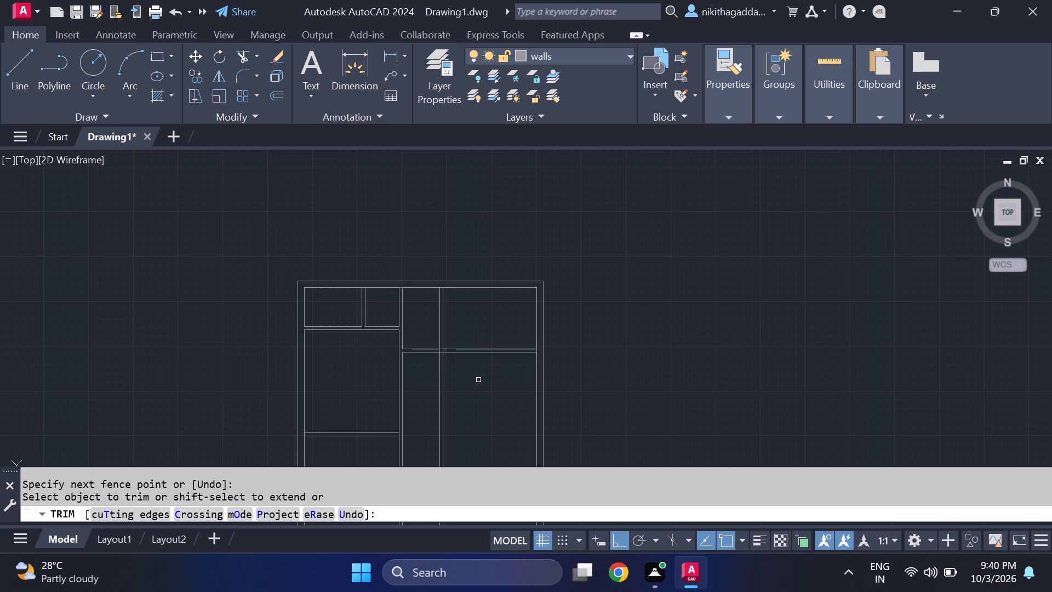
drag(478, 380, 429, 446)
key(Escape)
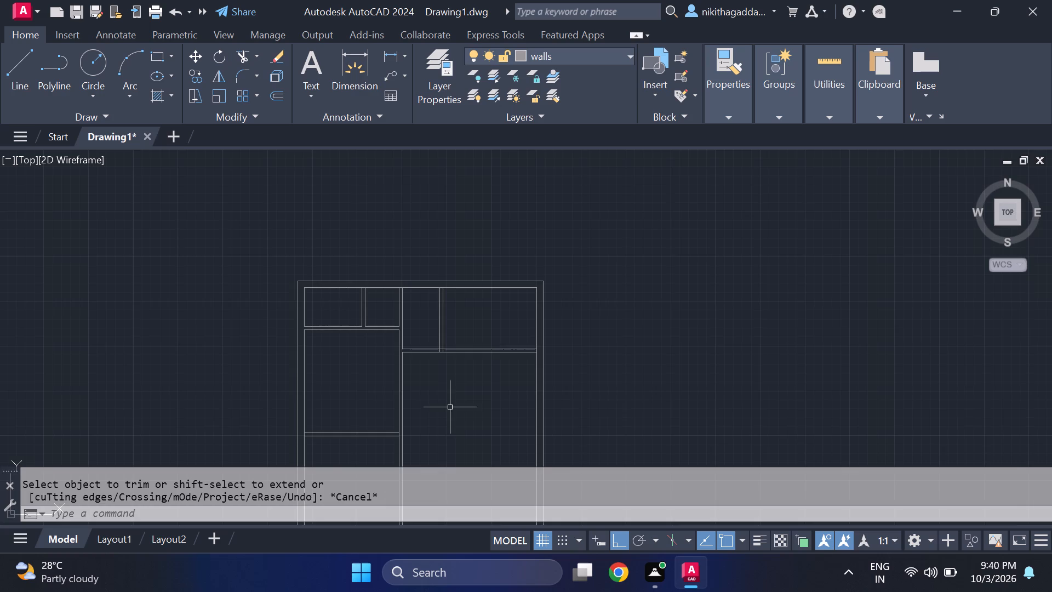
Offset the lower line of the right-hand horizontal partition 4' downward.
scroll(450, 407, up, 1)
text(of)
key(Return)
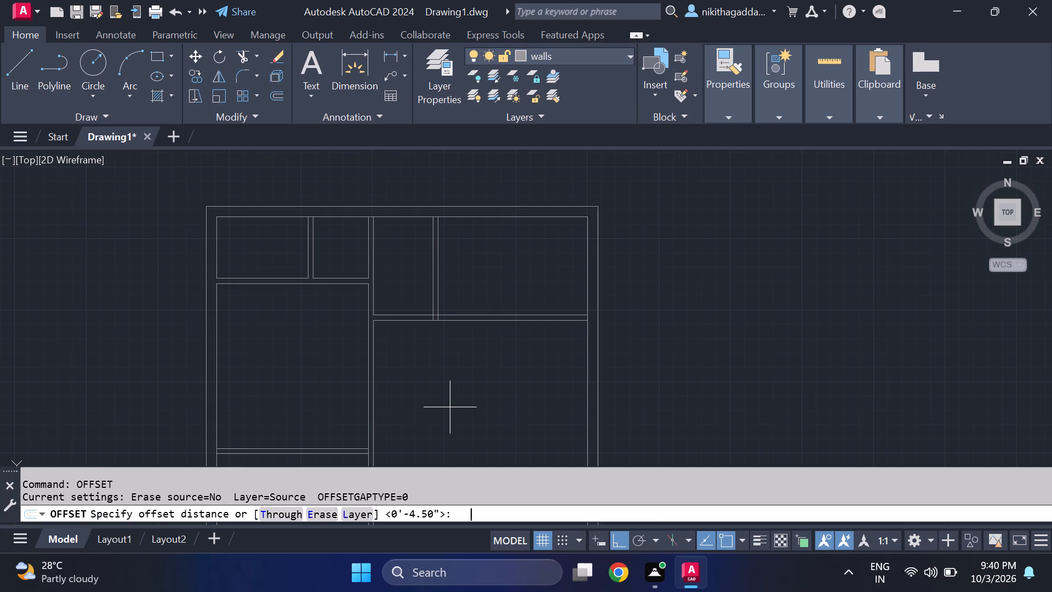
text(4')
key(Return)
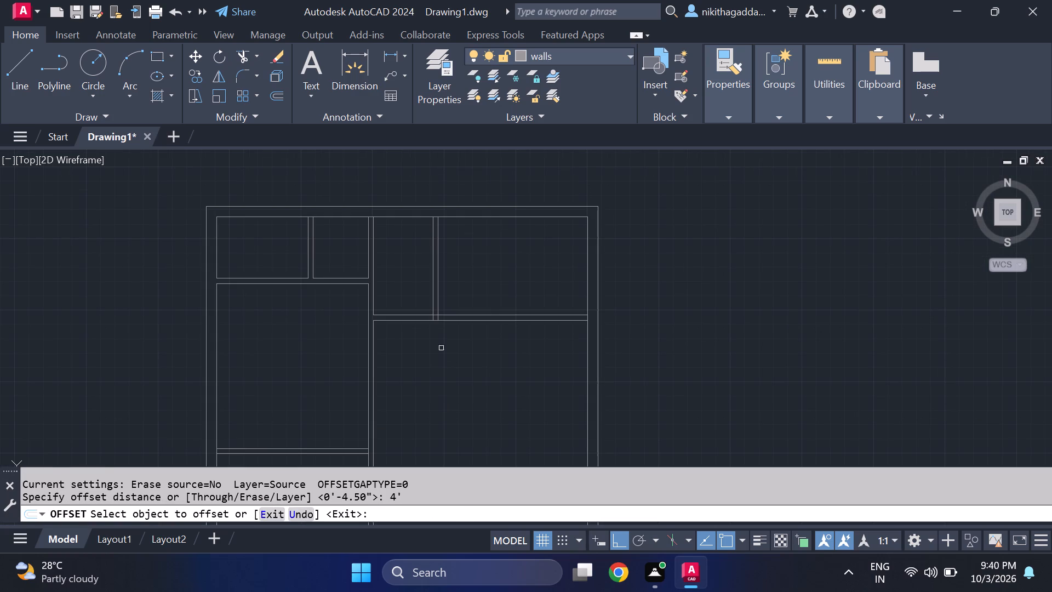
click(409, 322)
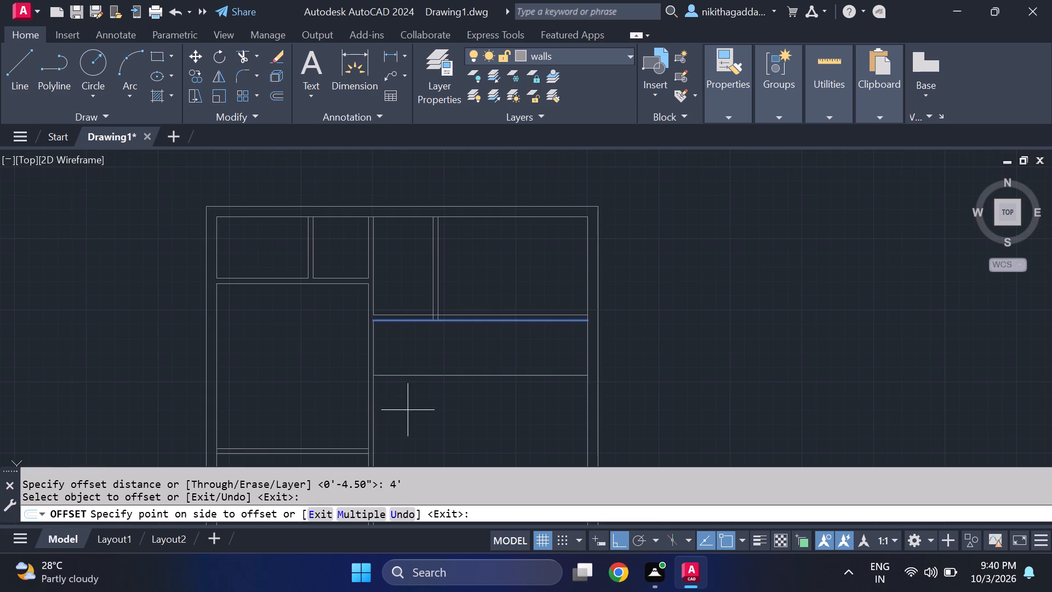
click(425, 400)
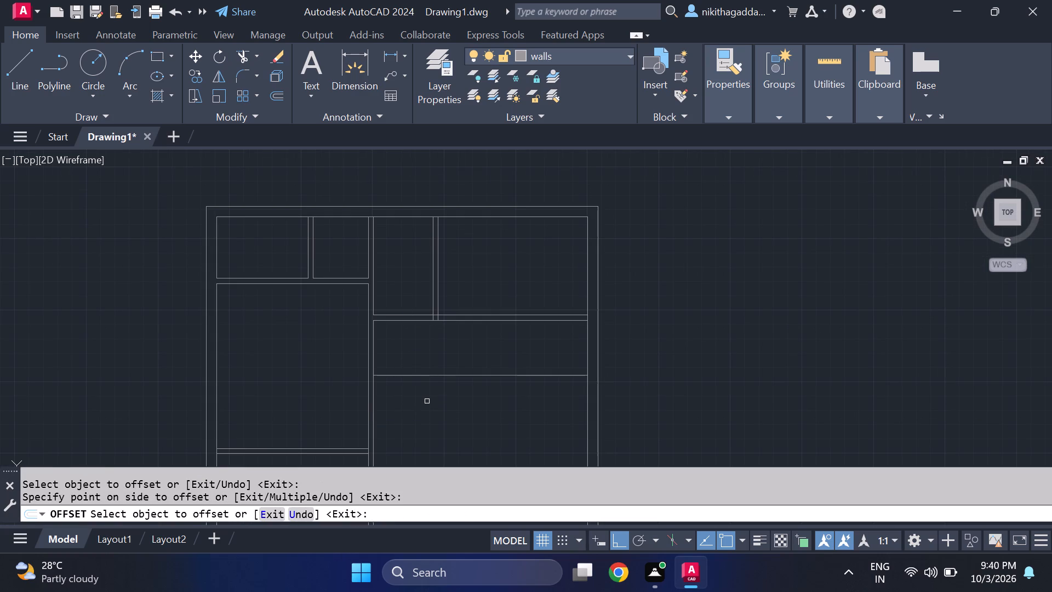
key(Escape)
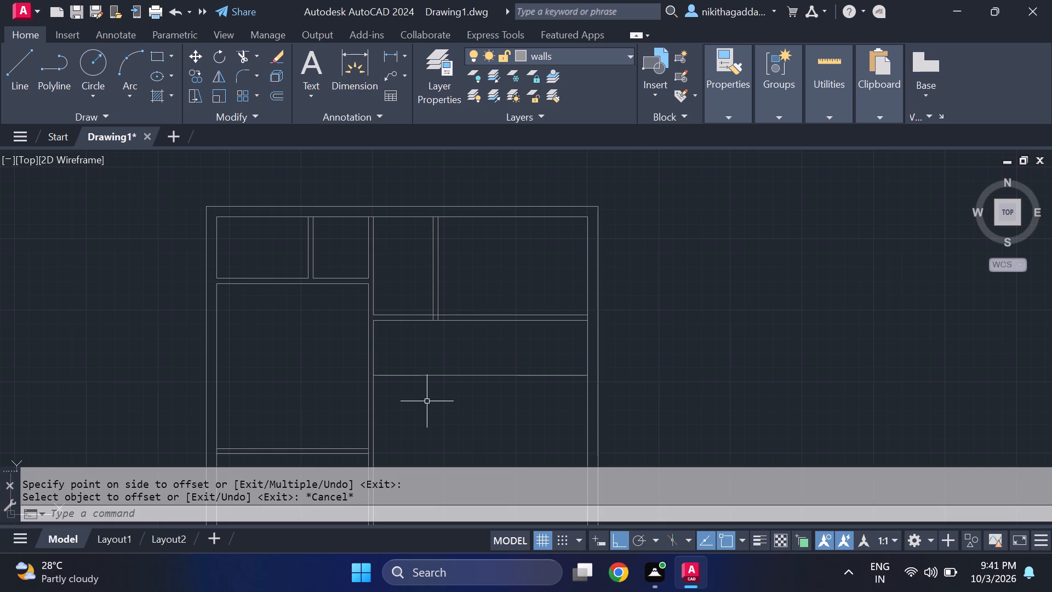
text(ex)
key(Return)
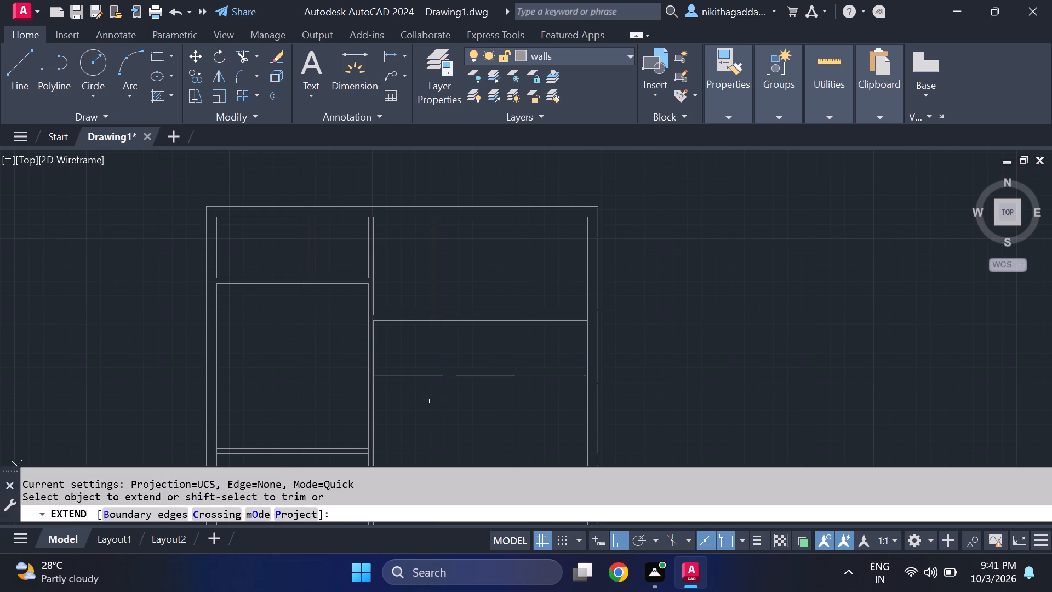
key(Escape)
Offset the newest horizontal line 4.5" downward to form a second horizontal partition on the right side of the plan.
text(of)
key(Return)
key(4)
text(.5)
key(shift+quotedbl)
key(Return)
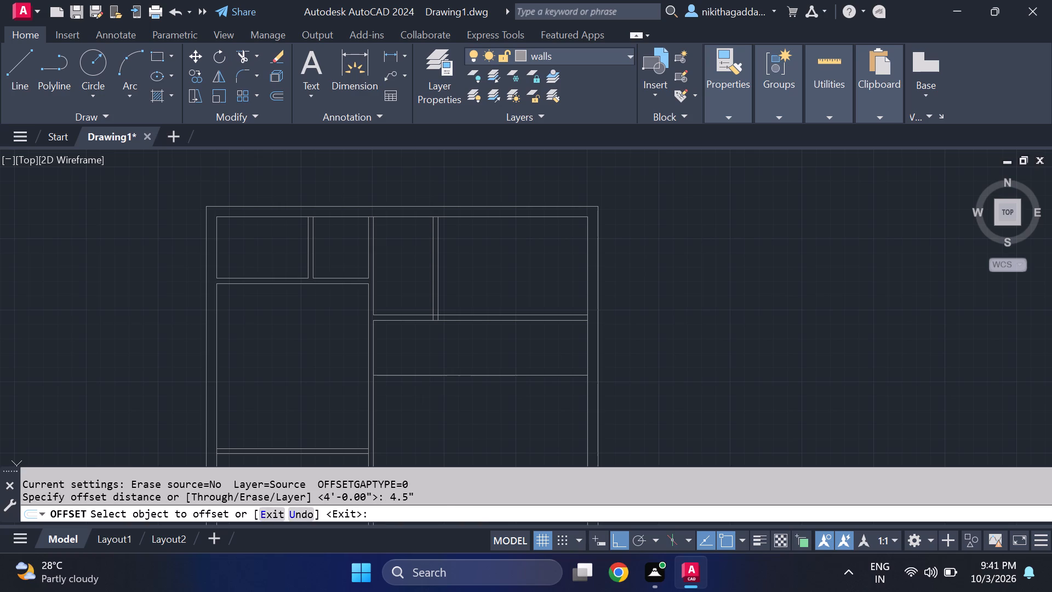
click(426, 377)
click(427, 396)
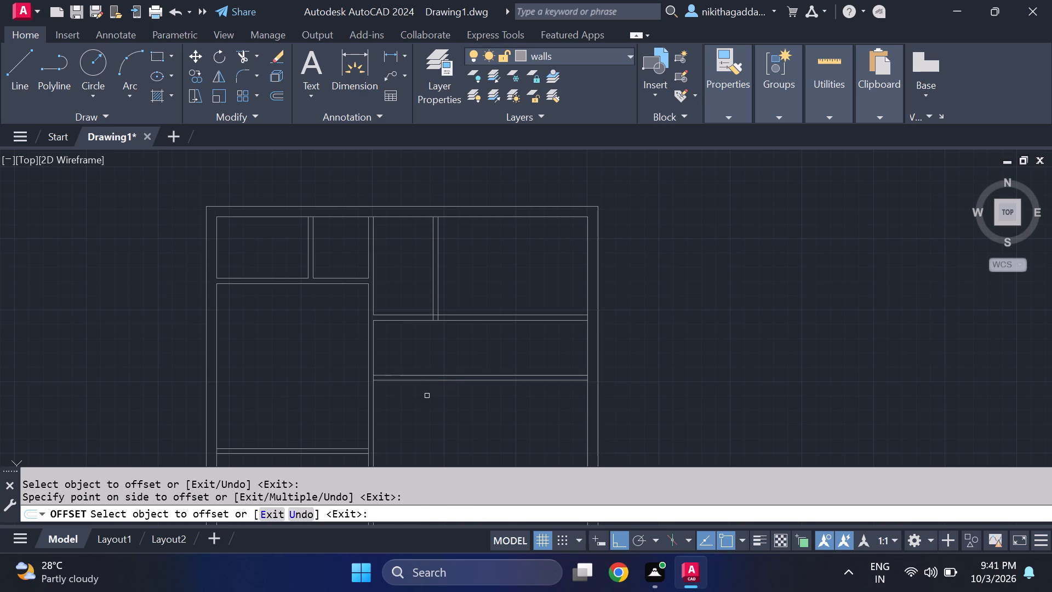
key(Escape)
Extend both lines of the third vertical partition down to the lower line of the second right-hand horizontal partition.
text(ex)
key(Return)
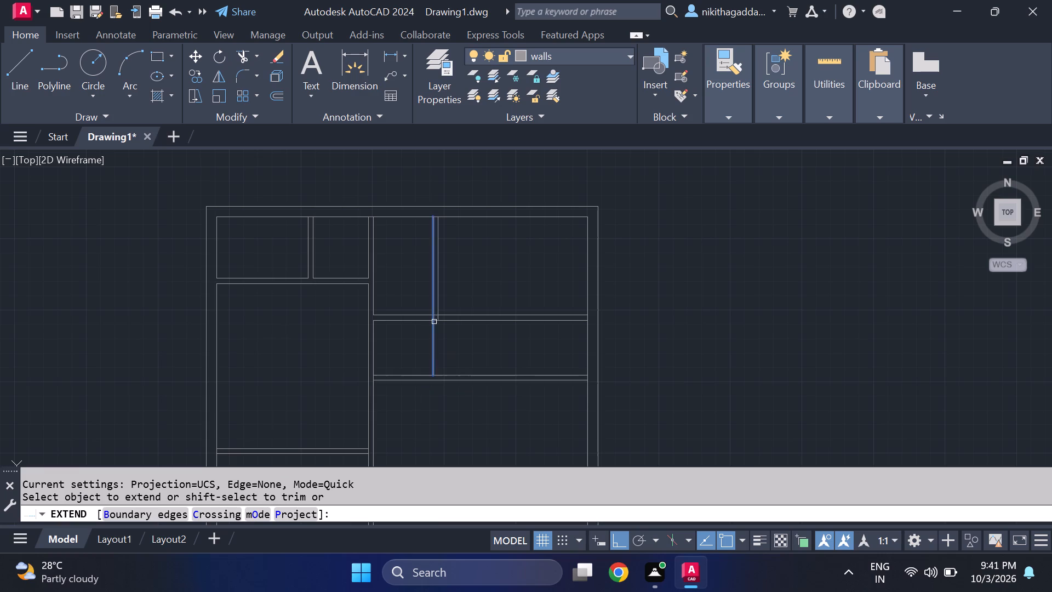
click(433, 315)
click(438, 315)
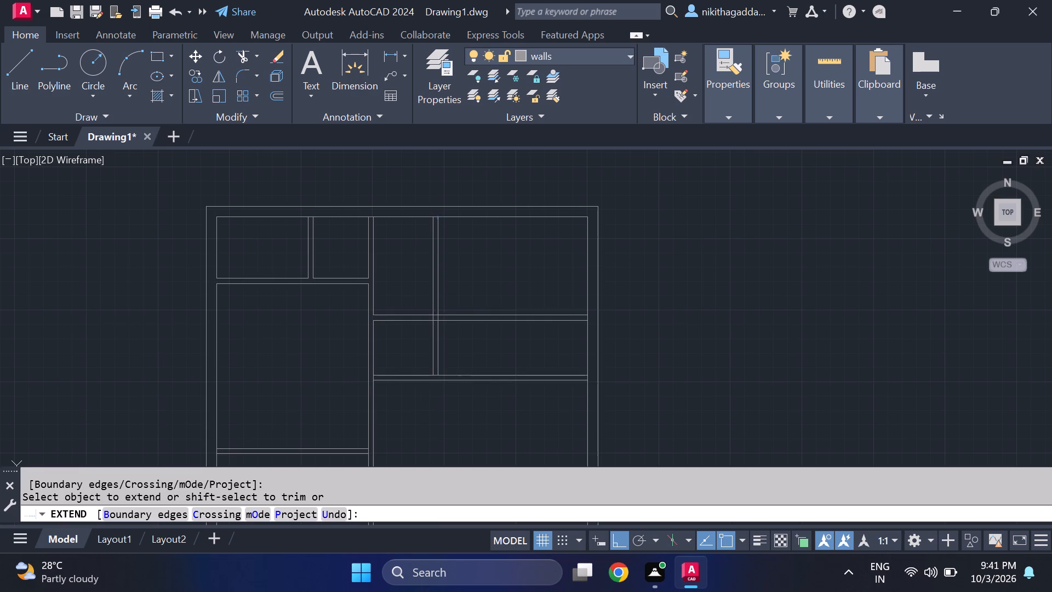
click(434, 370)
click(439, 366)
key(Escape)
Trim the upper right-hand horizontal partition's lines to the right of the third vertical partition, including the short pieces crossing inside that partition.
text(tr)
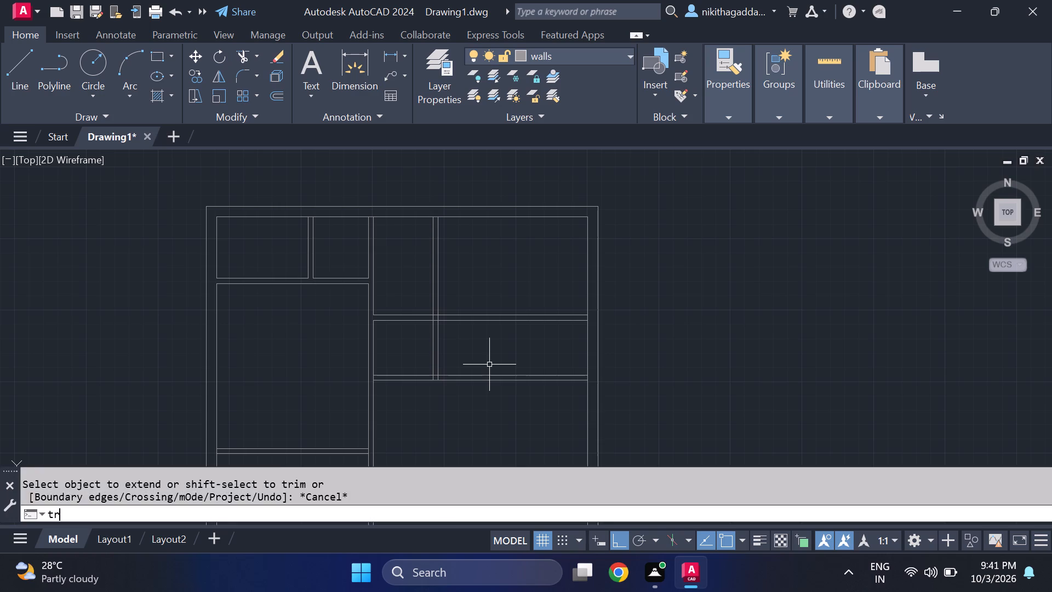
key(Return)
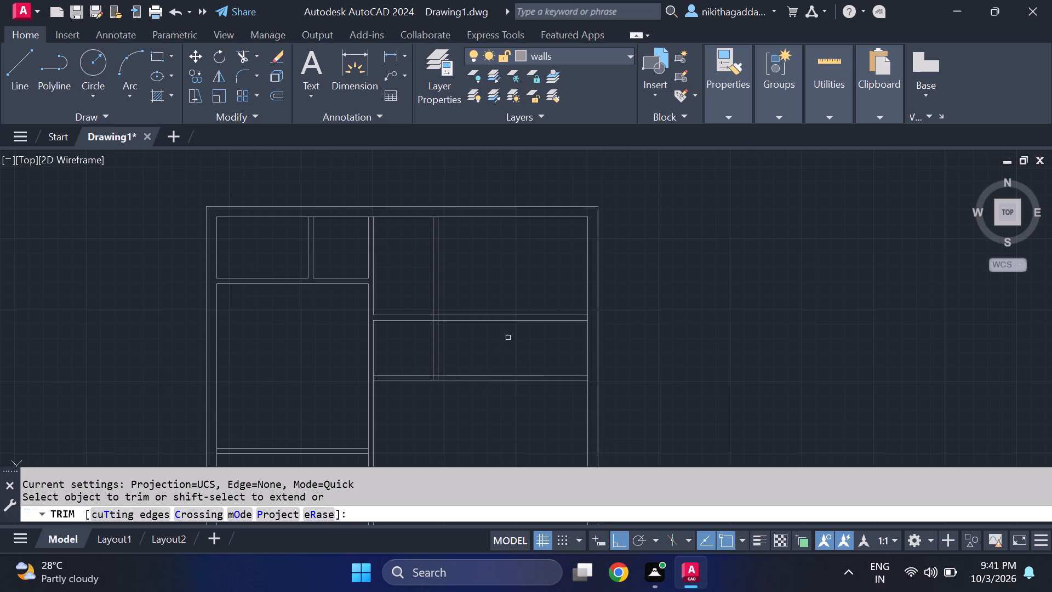
drag(522, 295, 540, 339)
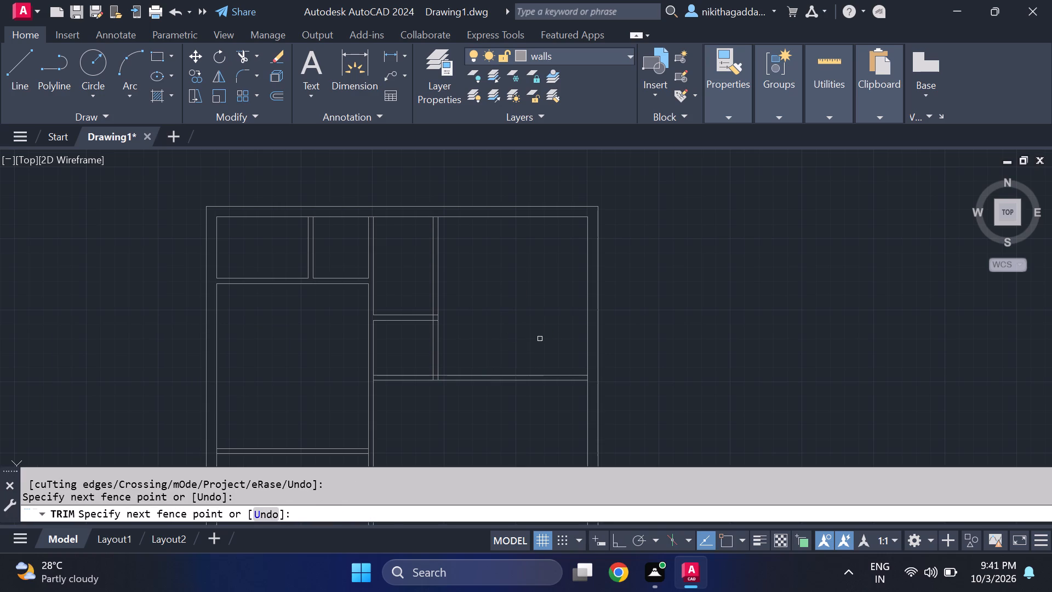
scroll(437, 327, up, 2)
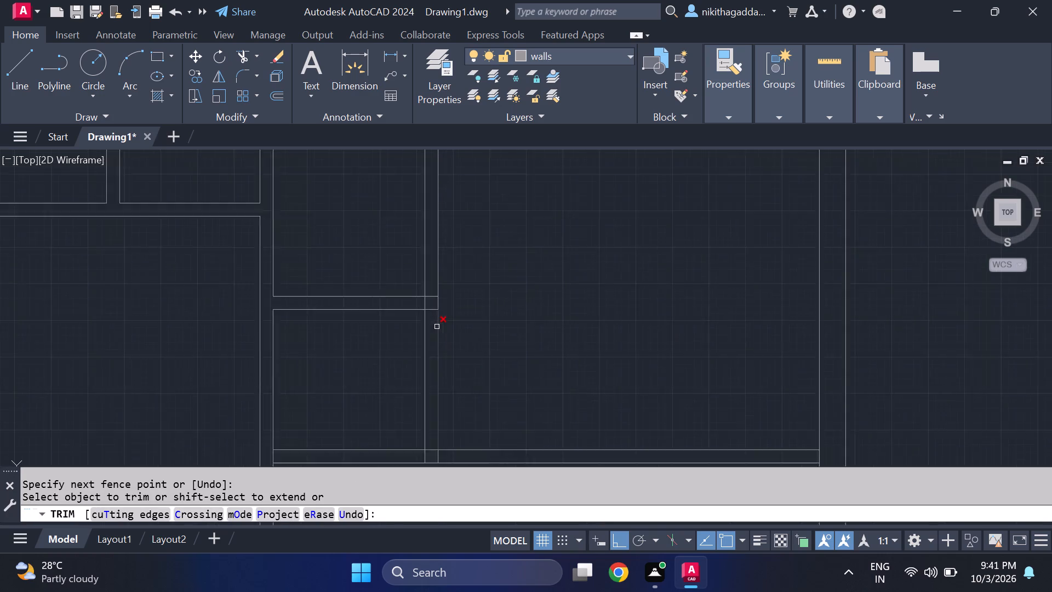
scroll(437, 327, up, 1)
drag(425, 311, 427, 274)
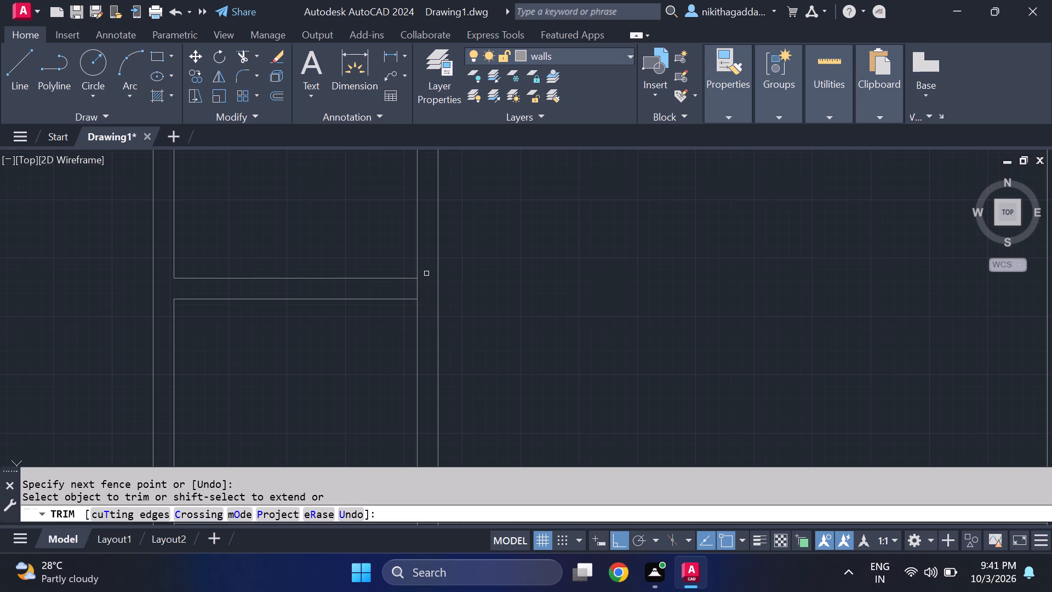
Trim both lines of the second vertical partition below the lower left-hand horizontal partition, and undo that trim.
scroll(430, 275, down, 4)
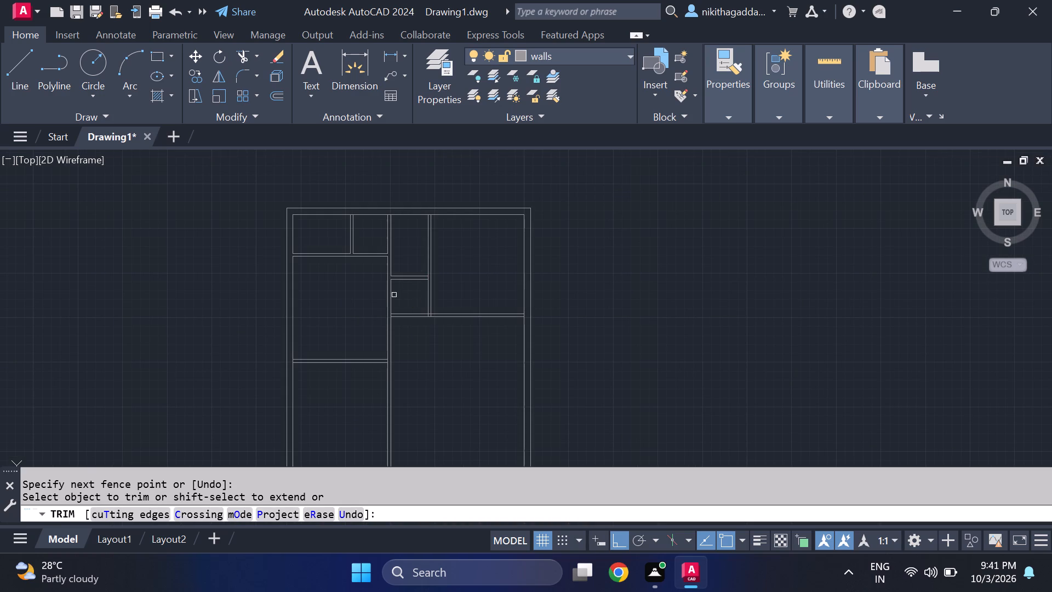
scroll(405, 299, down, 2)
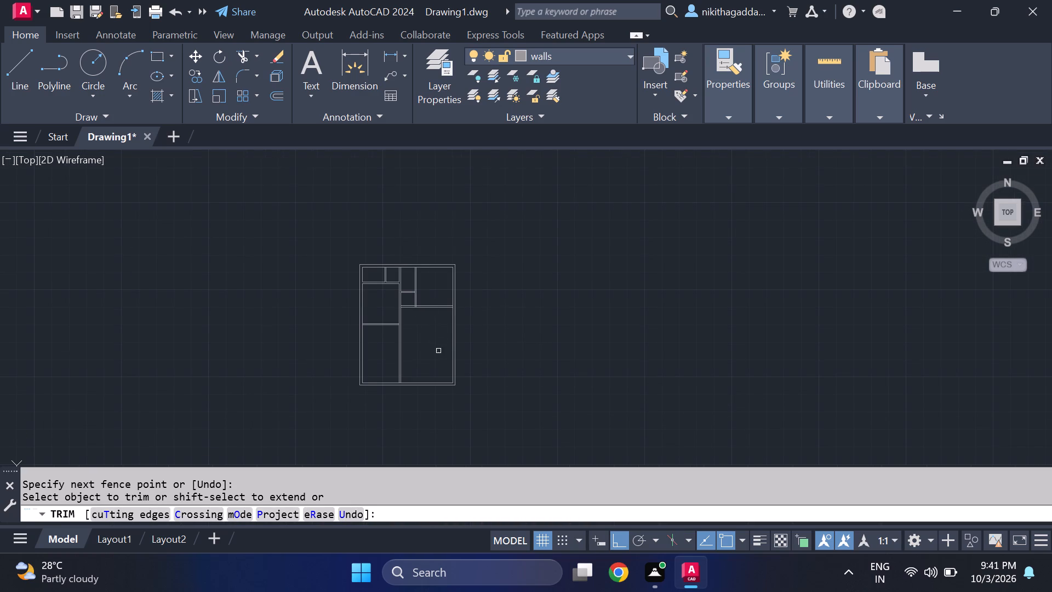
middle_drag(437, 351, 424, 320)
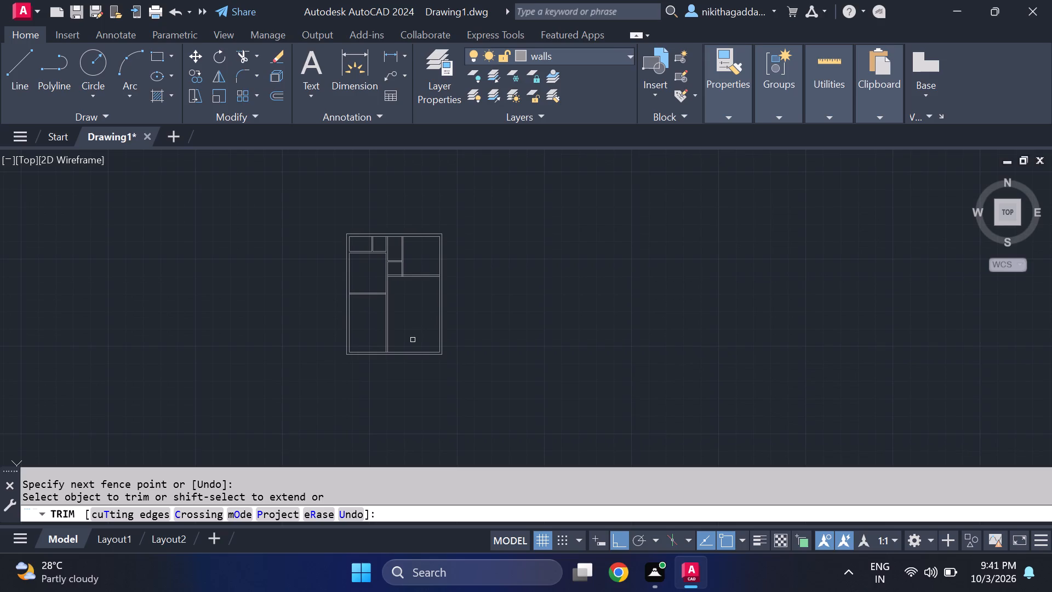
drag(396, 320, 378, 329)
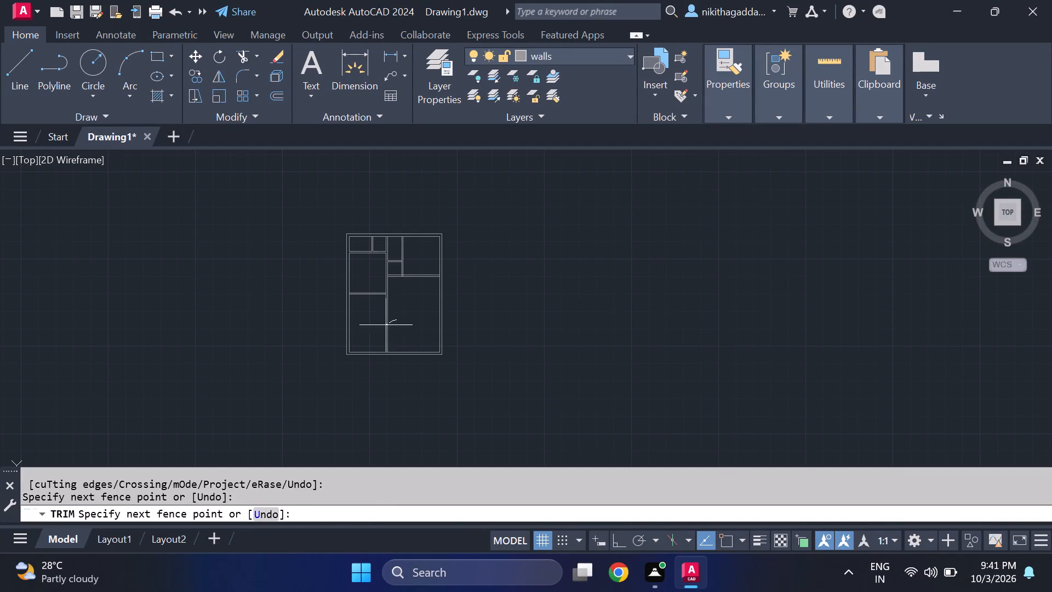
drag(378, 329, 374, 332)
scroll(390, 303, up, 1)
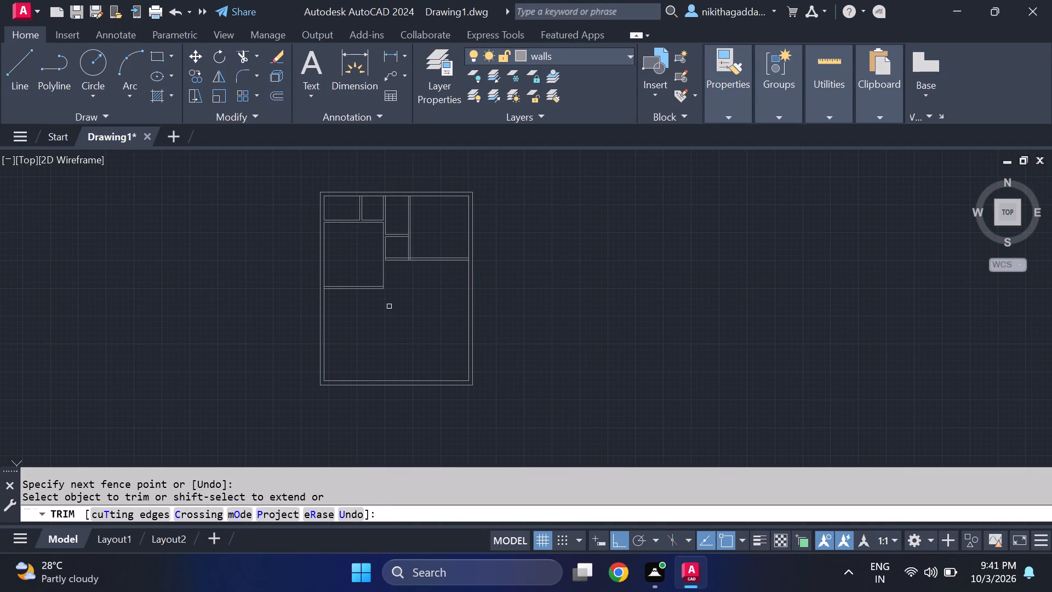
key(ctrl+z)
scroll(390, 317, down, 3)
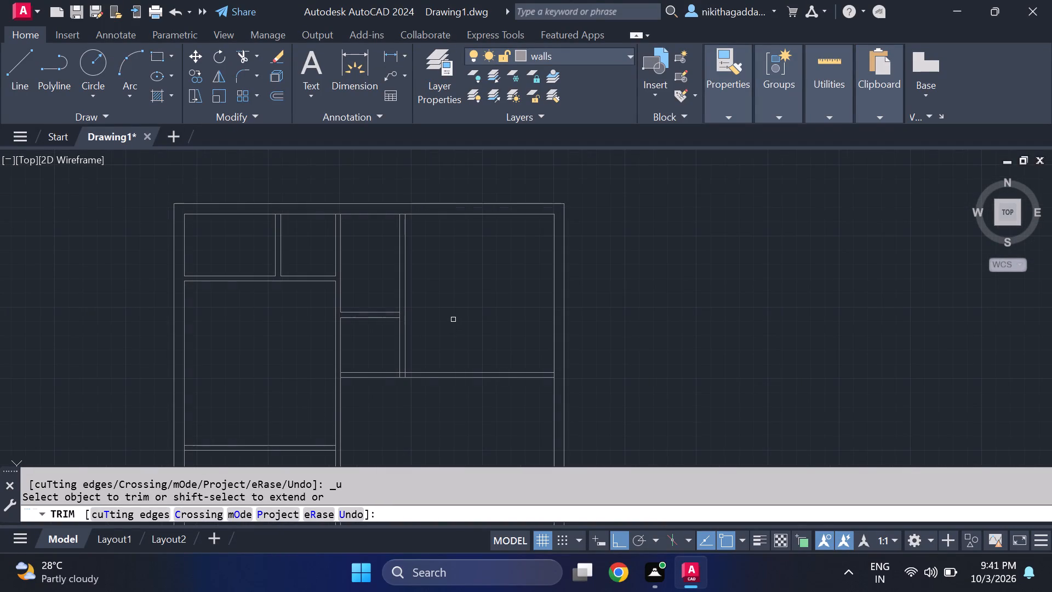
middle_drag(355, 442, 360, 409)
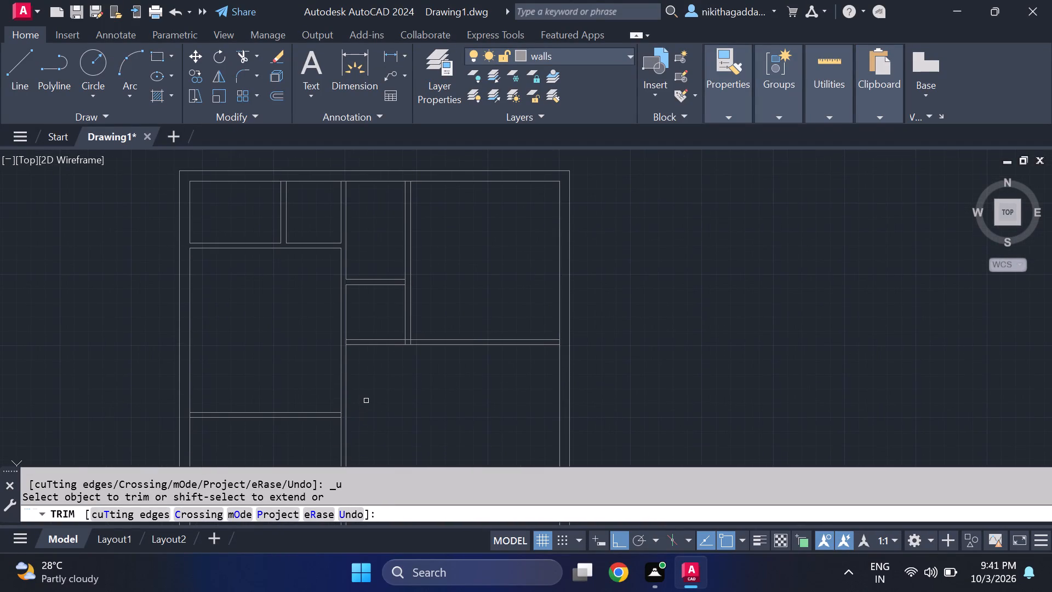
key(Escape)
Extend the lower line of the lower left-hand horizontal partition to the right line of the second vertical partition.
text(ex)
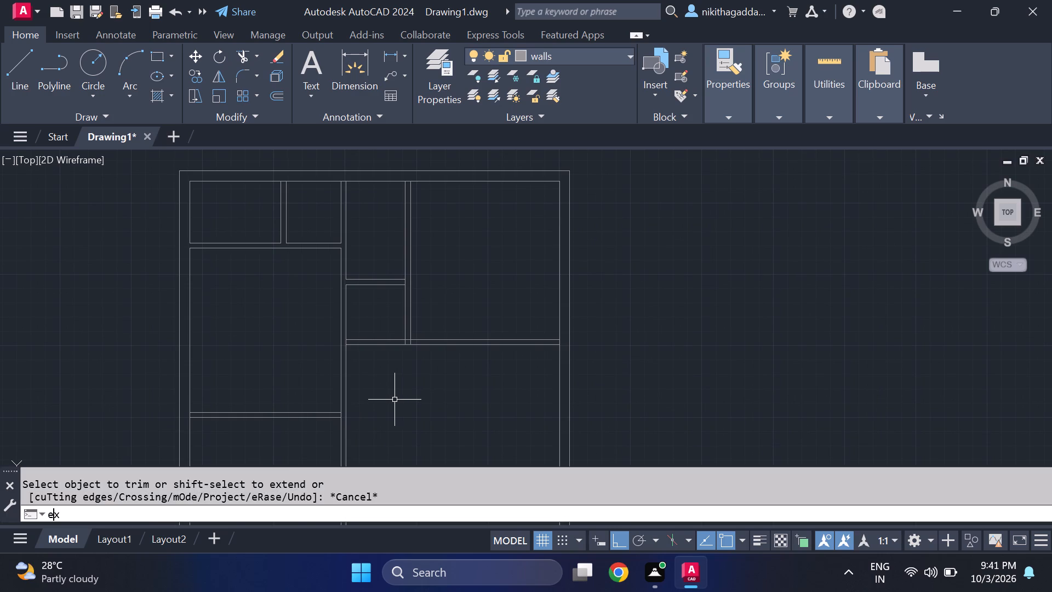
key(Return)
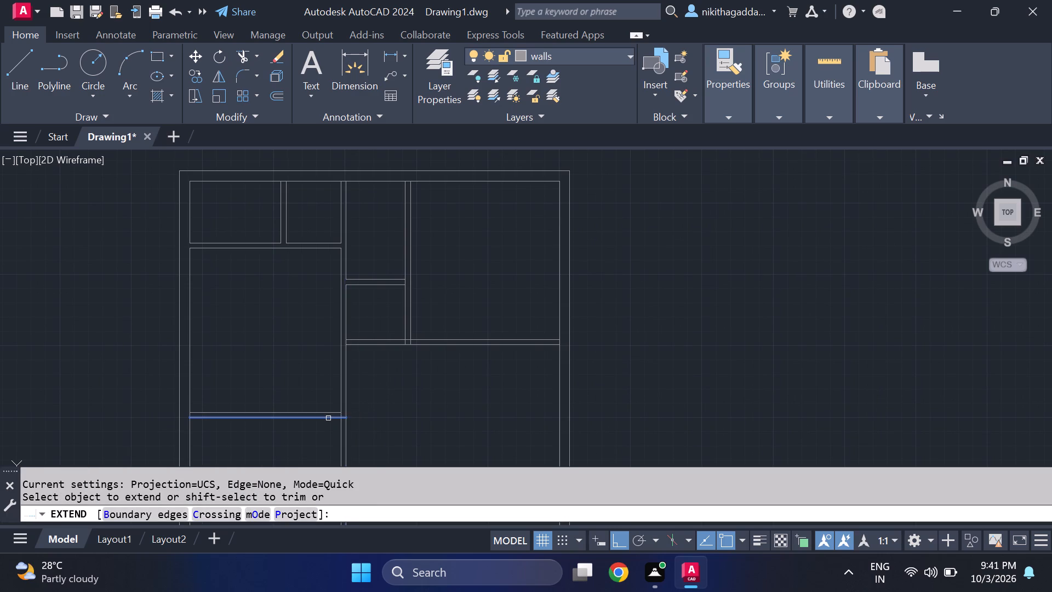
click(328, 418)
key(Escape)
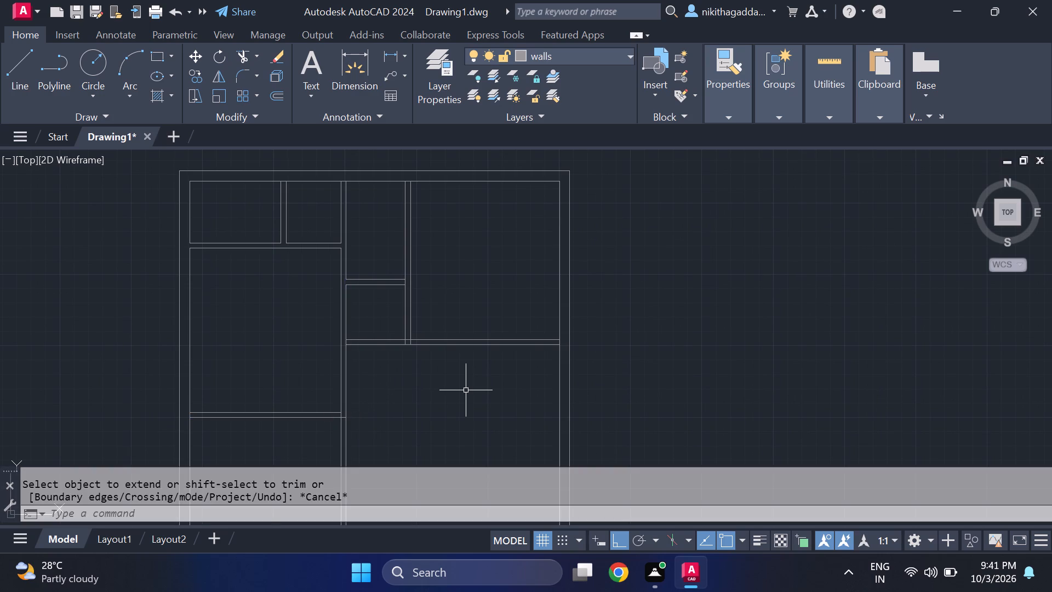
Trim away both lines of the second vertical partition below the lower left-hand horizontal partition.
text(tr)
key(Return)
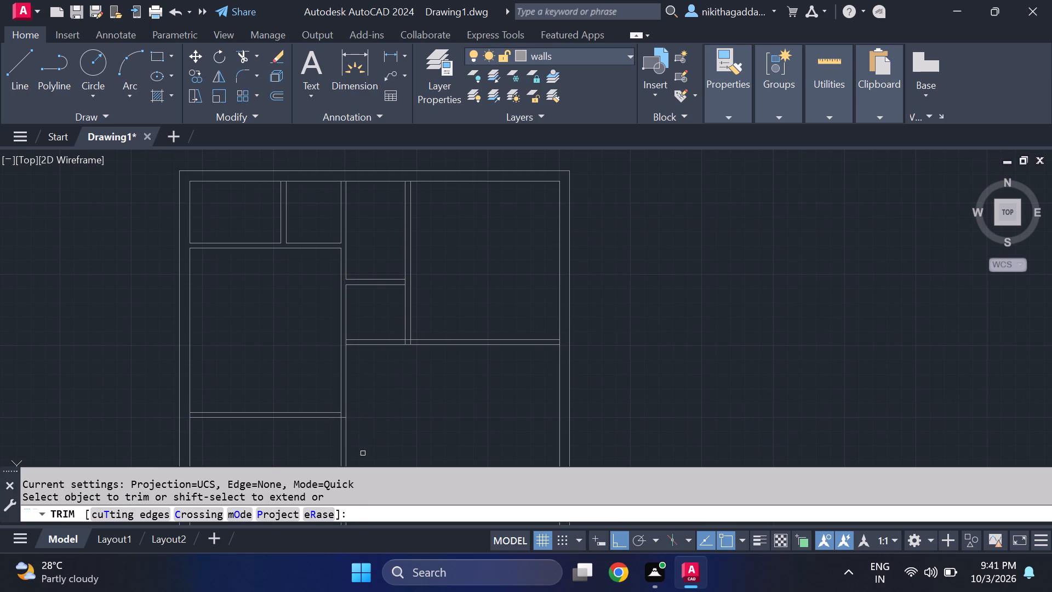
drag(360, 444, 271, 454)
scroll(322, 430, down, 2)
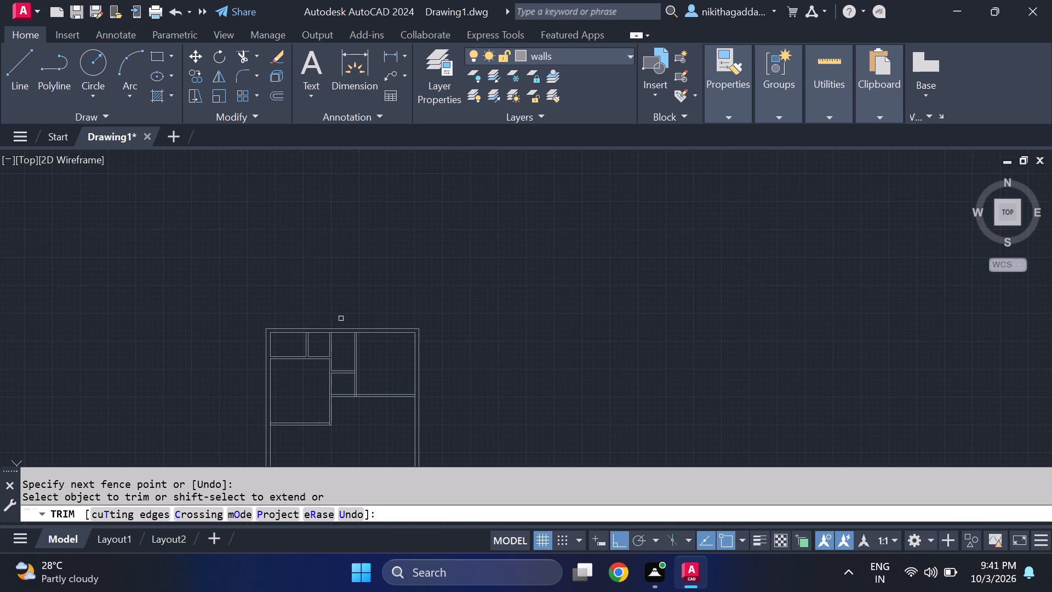
scroll(374, 369, down, 2)
scroll(360, 420, up, 2)
middle_drag(361, 421, 390, 371)
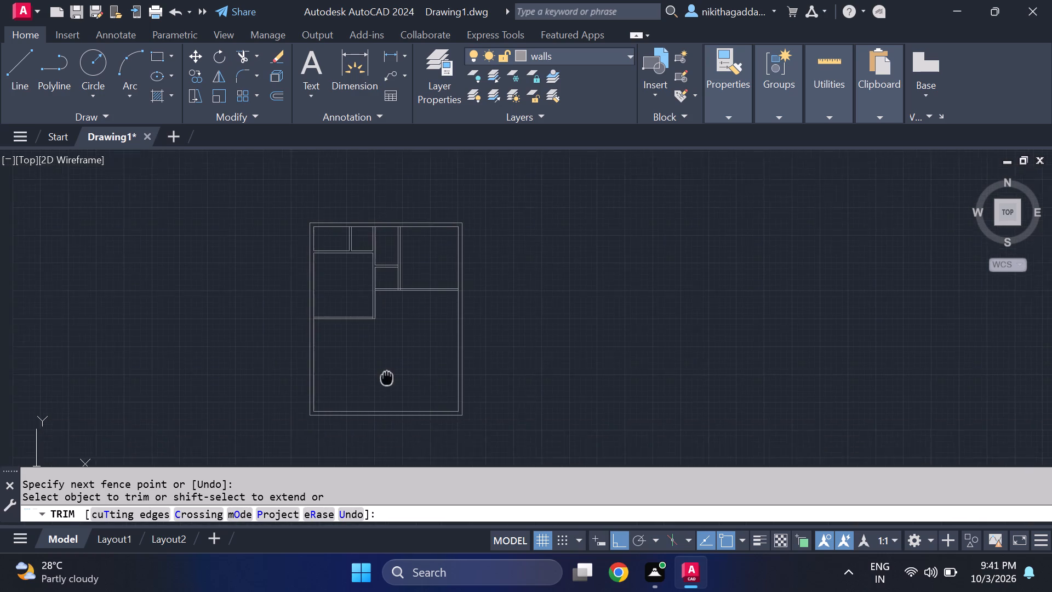
middle_drag(390, 371, 393, 363)
scroll(400, 360, up, 2)
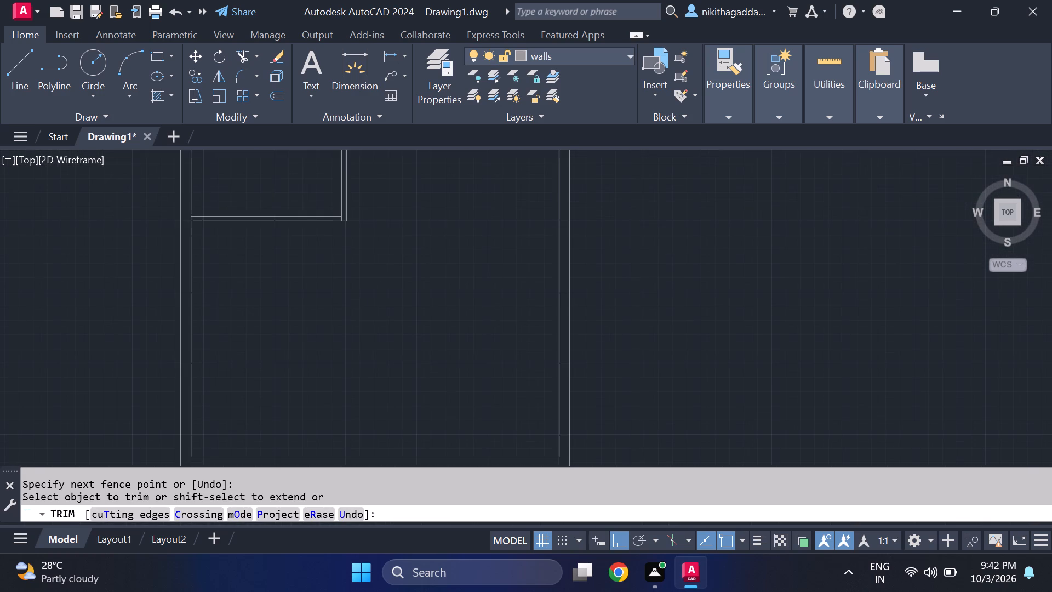
key(Escape)
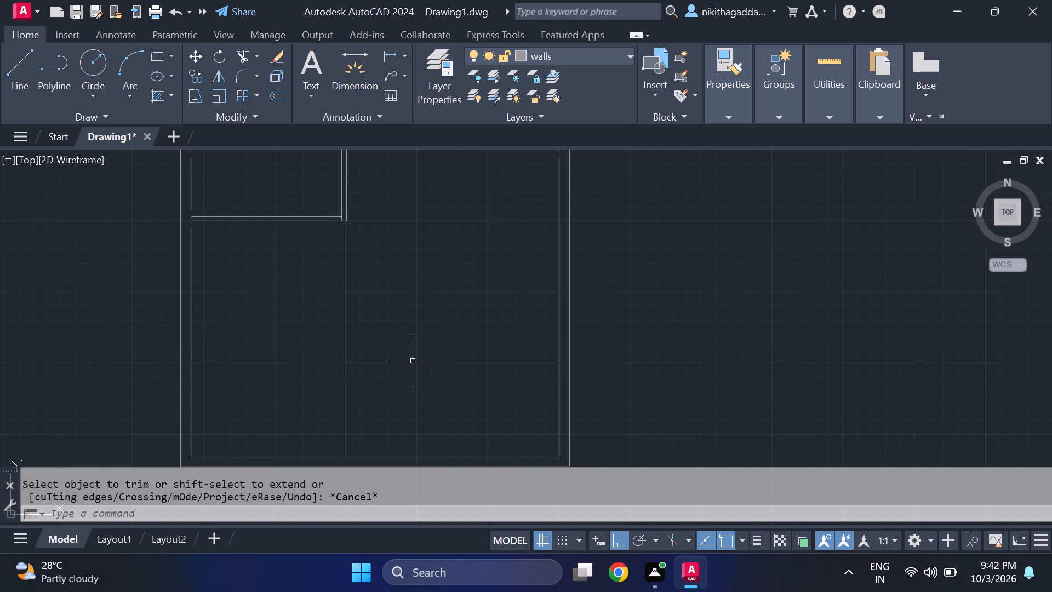
Offset the inner line of the left outer wall 13' to the right.
text(of)
key(Return)
text(13')
key(Return)
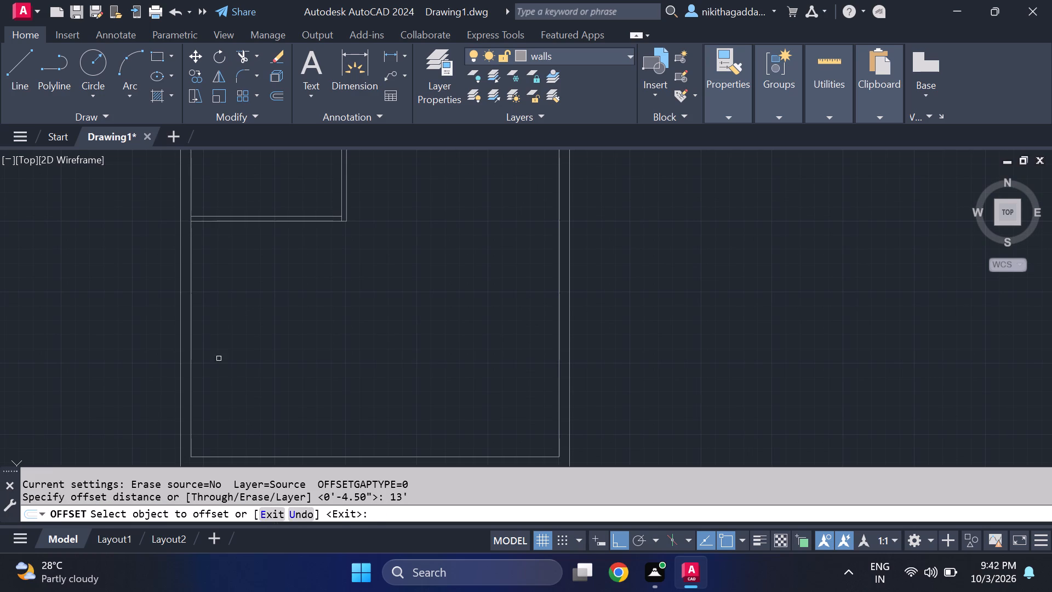
click(191, 323)
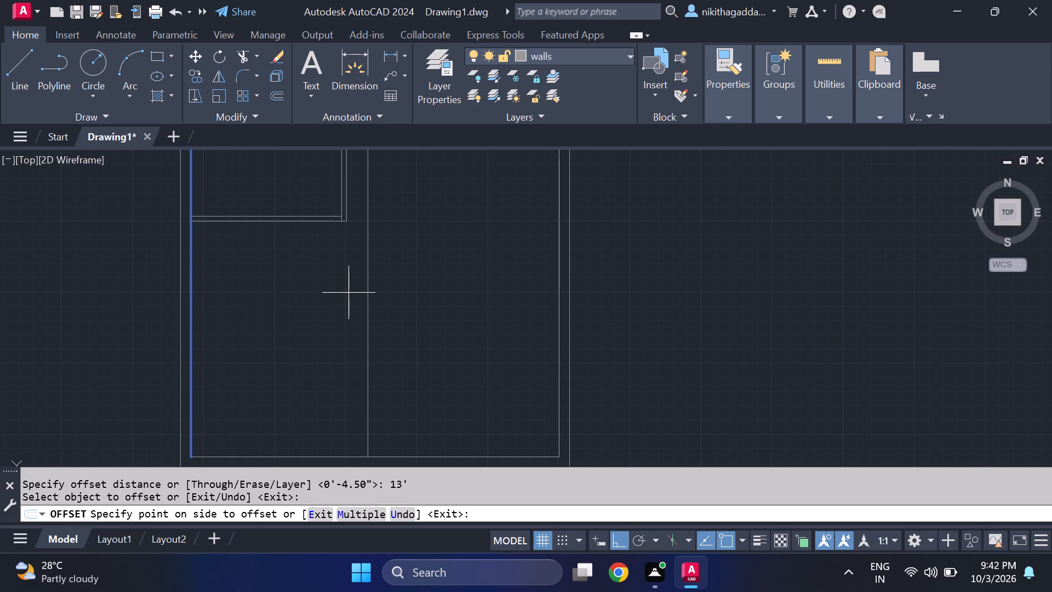
click(351, 287)
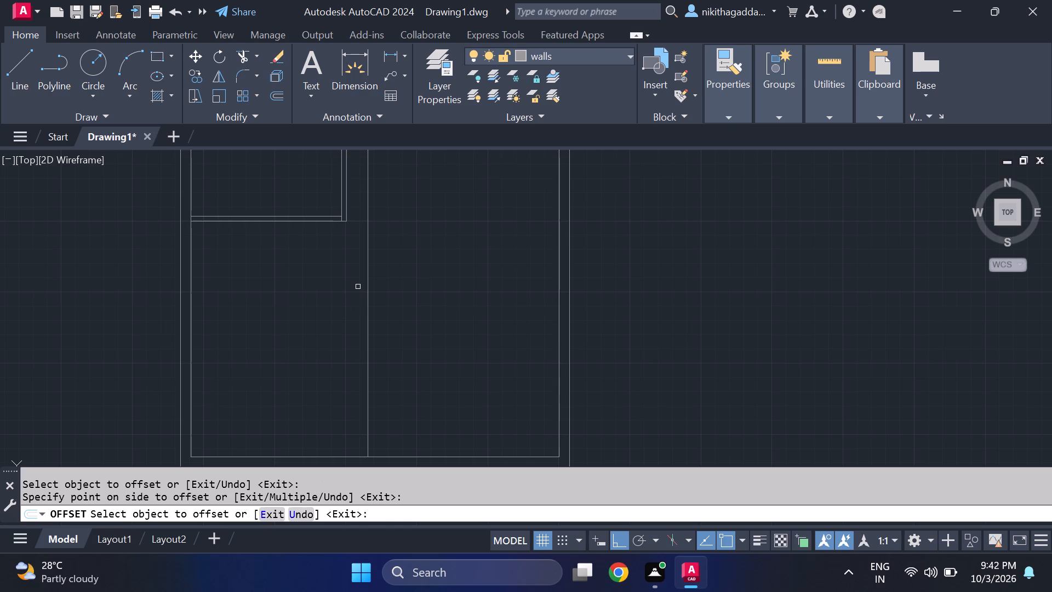
key(Escape)
Offset the newest vertical line 4.5" to the right to form another vertical partition.
text(of)
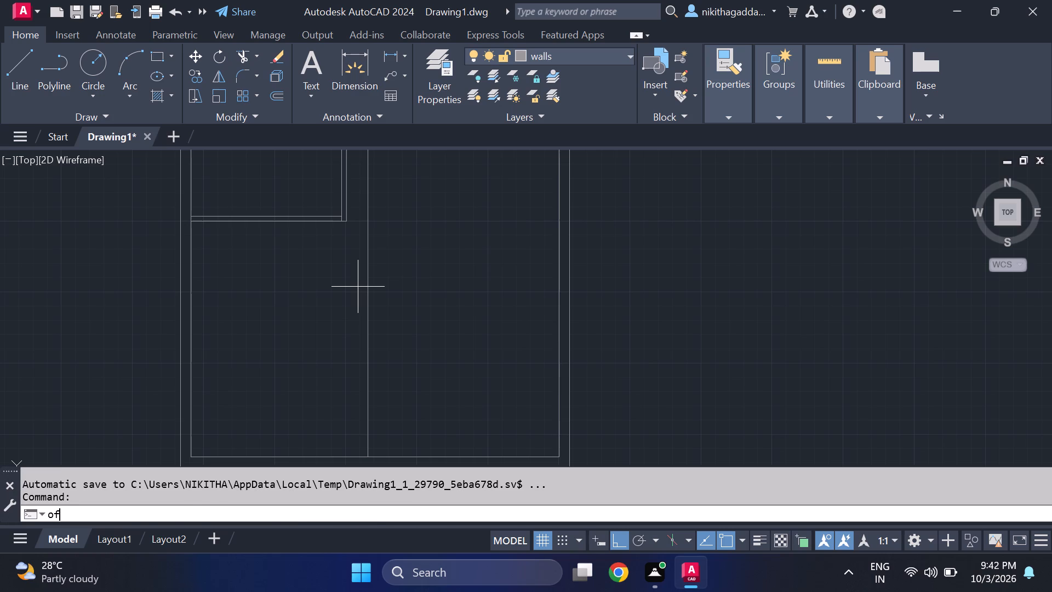
key(Return)
text(4.5)
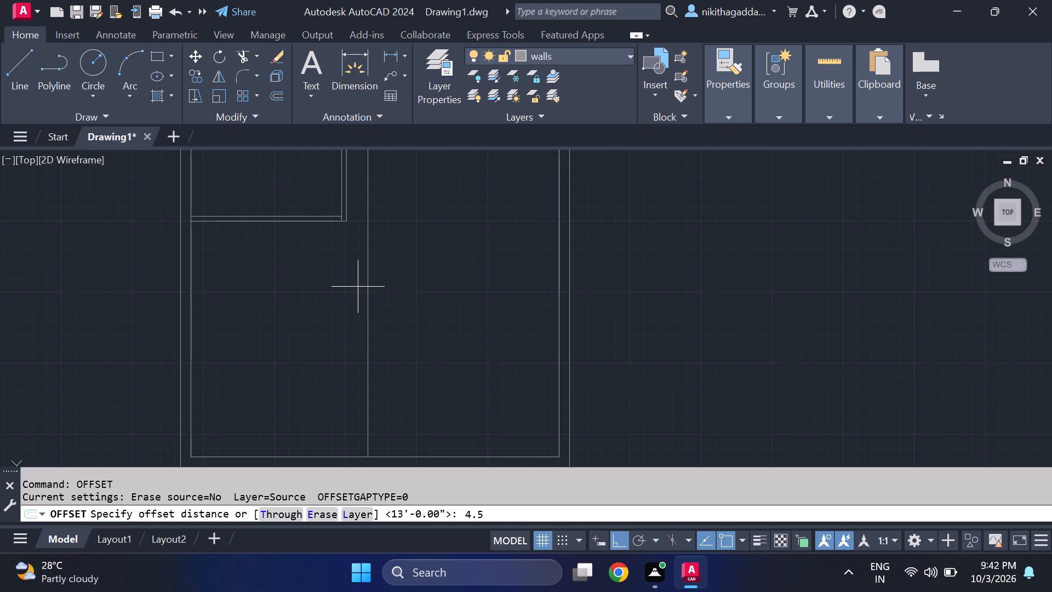
key(shift+quotedbl)
key(Return)
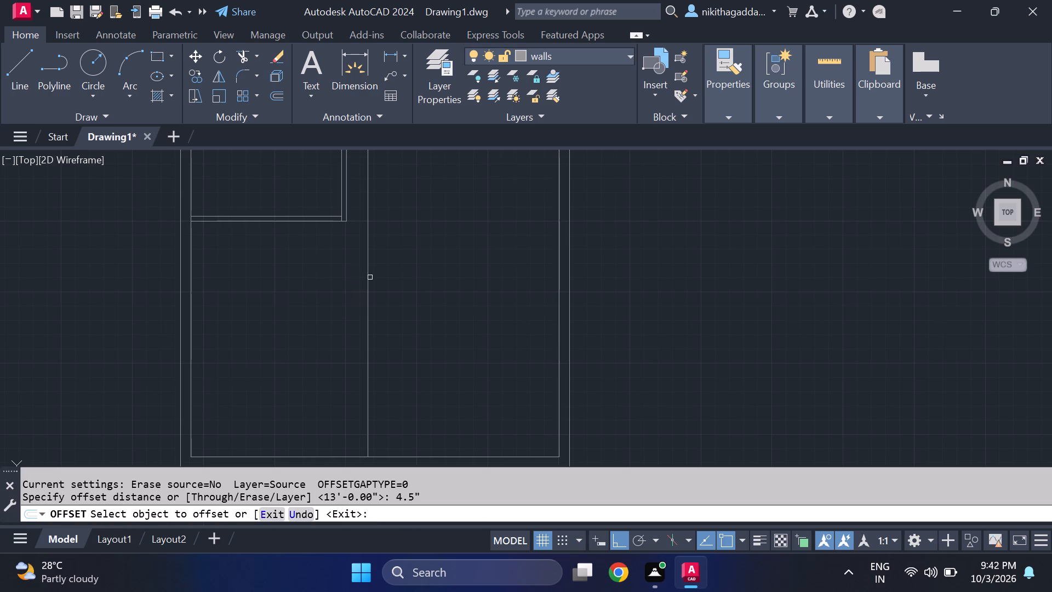
click(368, 280)
click(398, 280)
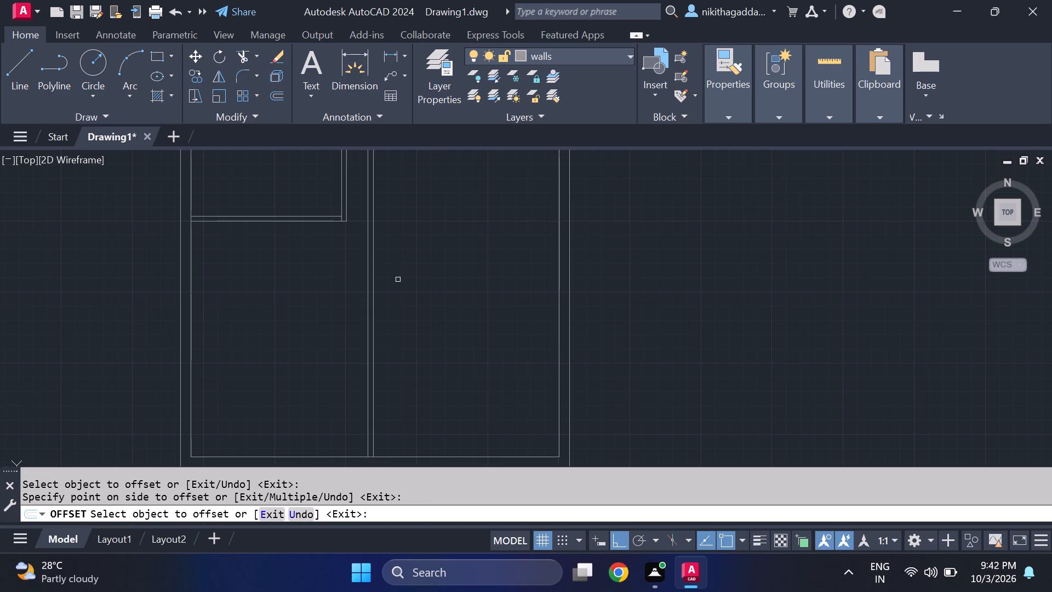
key(Escape)
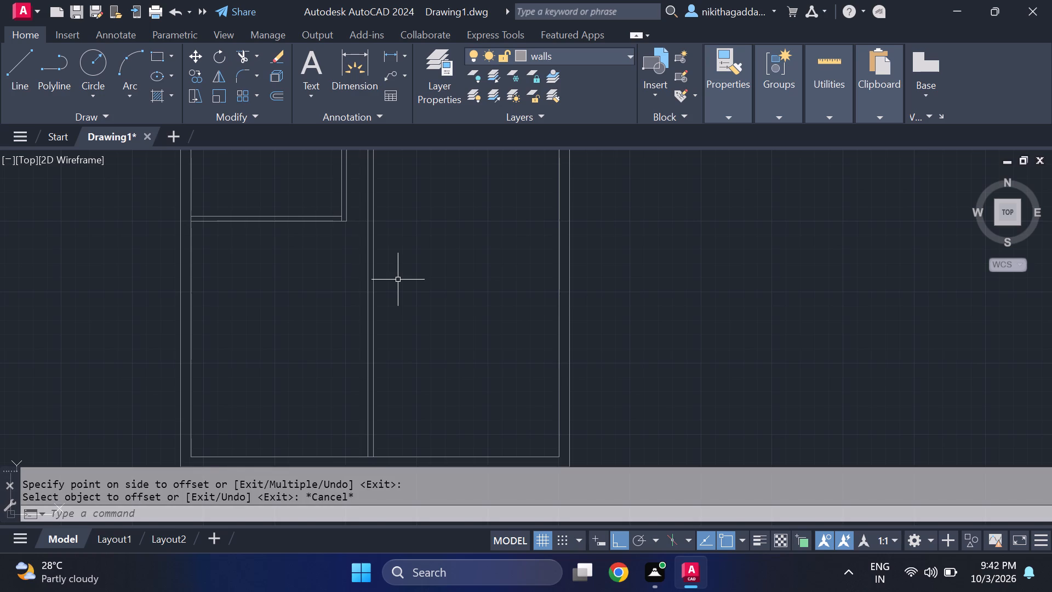
Offset the lower line of the lower left-hand horizontal partition 11' downward.
text(of)
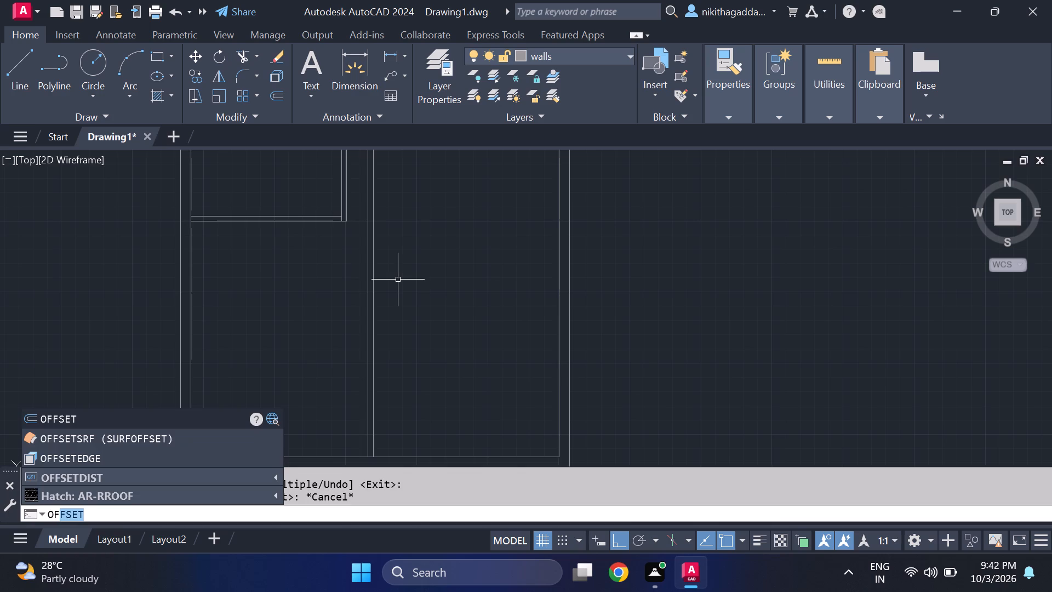
text(11)
key(BackSpace)
key(BackSpace)
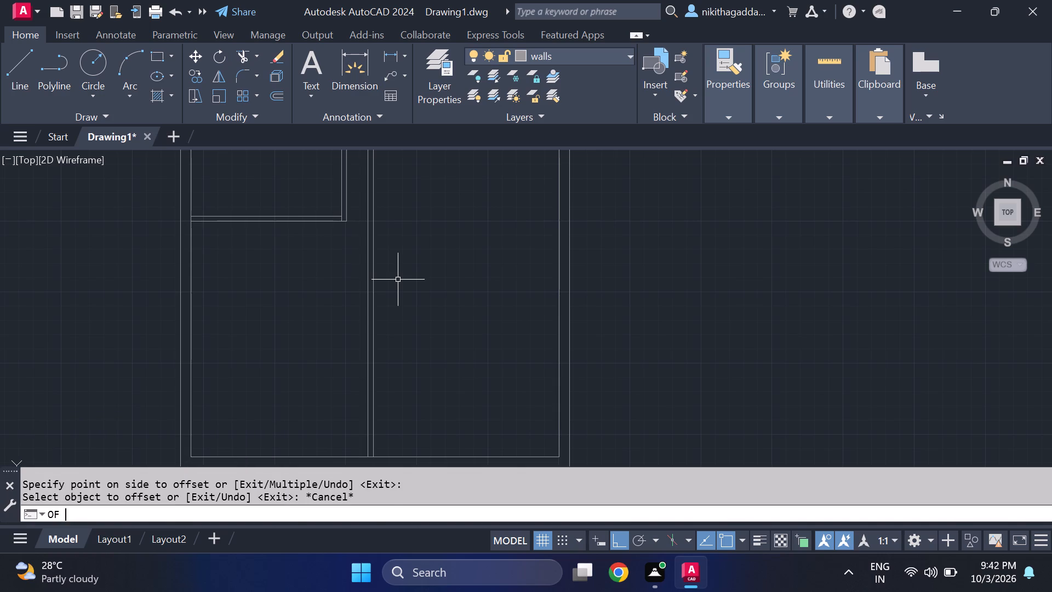
key(Return)
text(11)
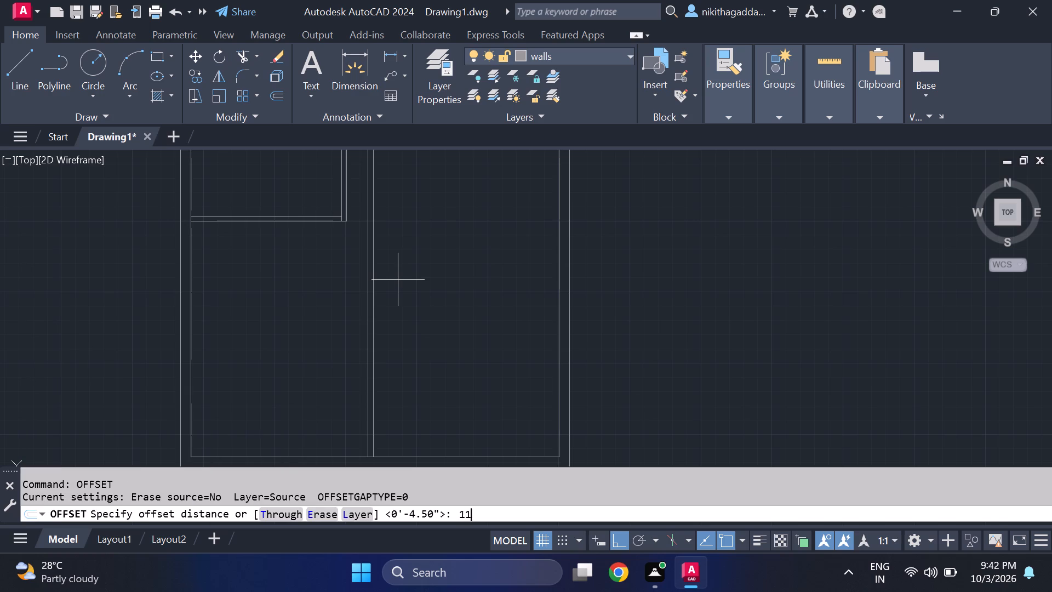
key(apostrophe)
key(Return)
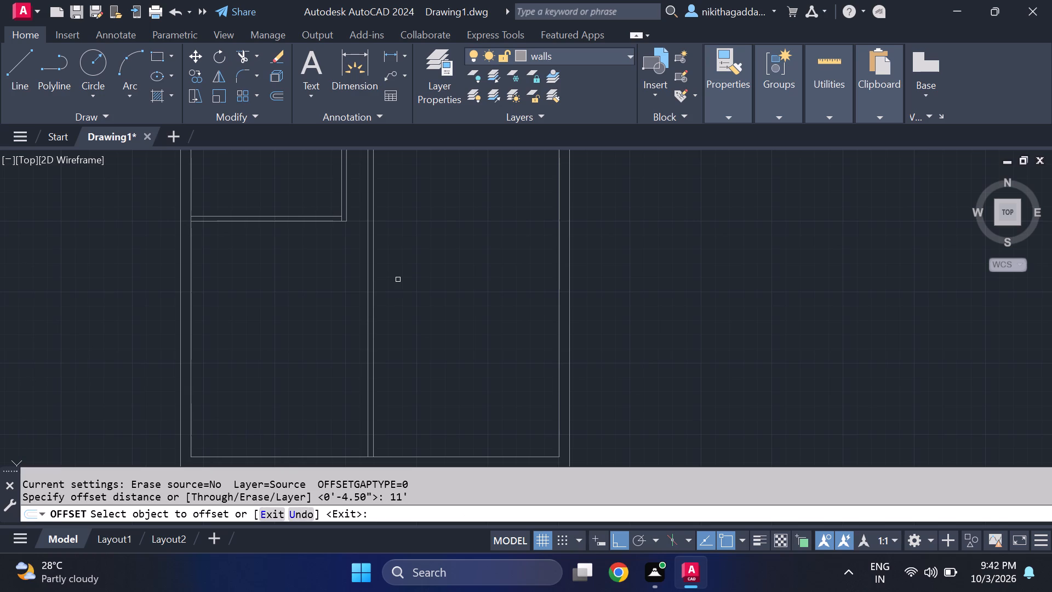
click(290, 223)
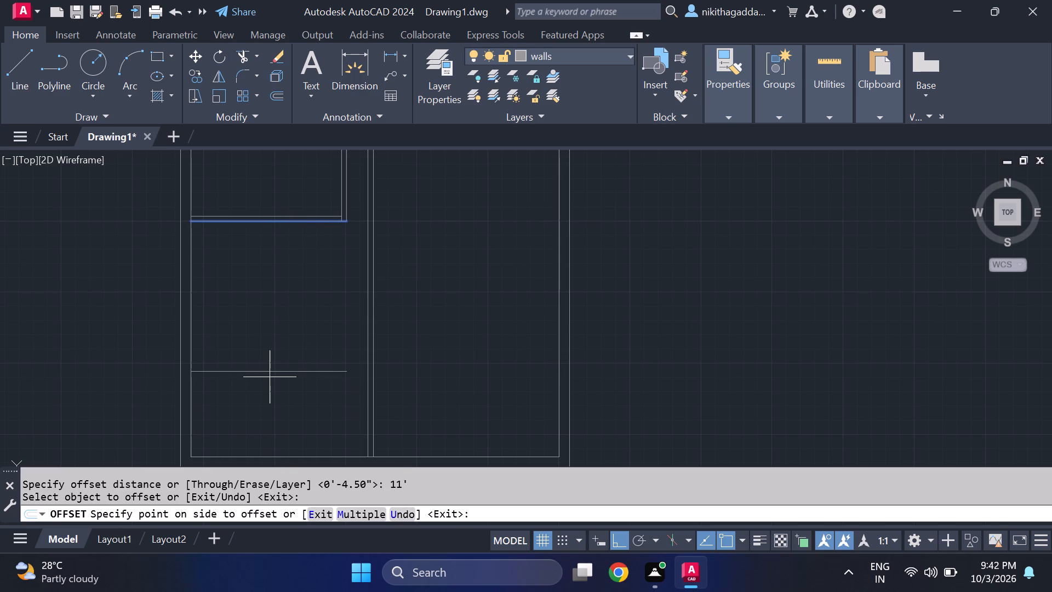
click(270, 377)
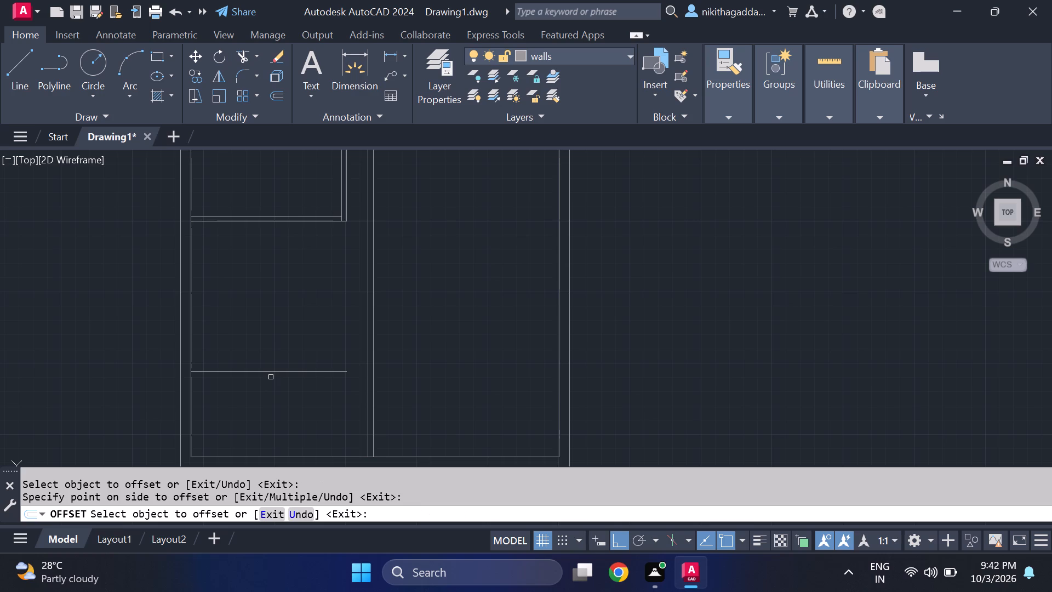
key(Escape)
Offset the newest lower left-hand horizontal line 4.5" downward to form another horizontal partition.
text(of)
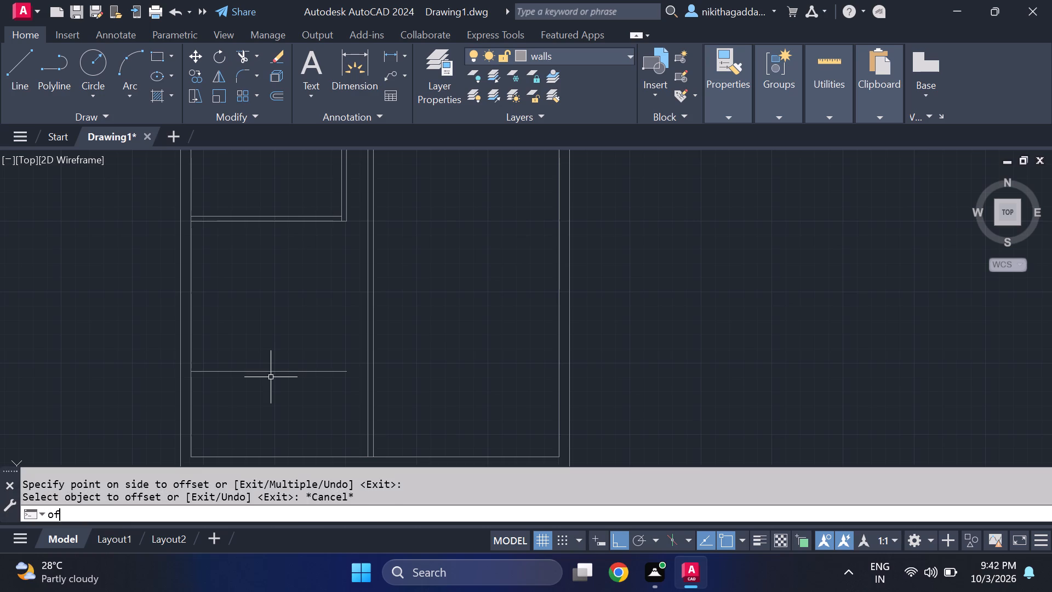
key(Return)
text(4,)
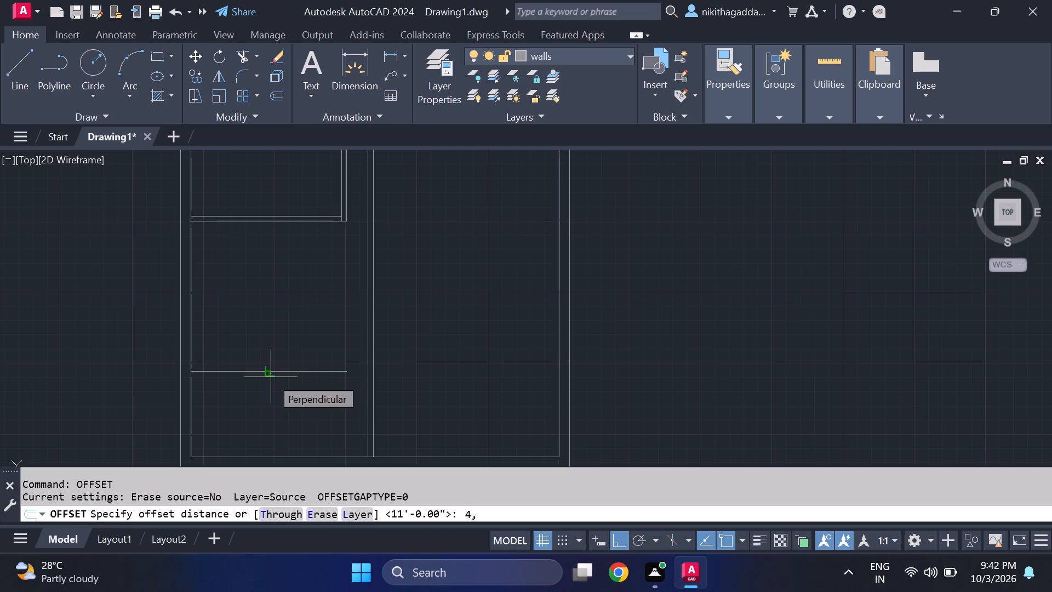
key(BackSpace)
text(.5)
key(shift+quotedbl)
key(Return)
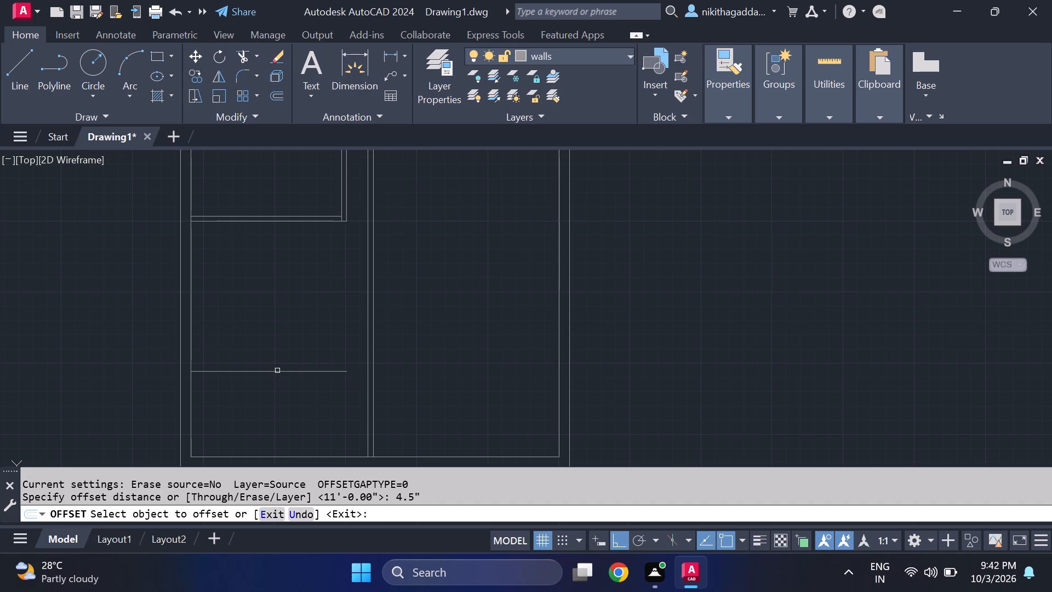
click(277, 371)
click(274, 398)
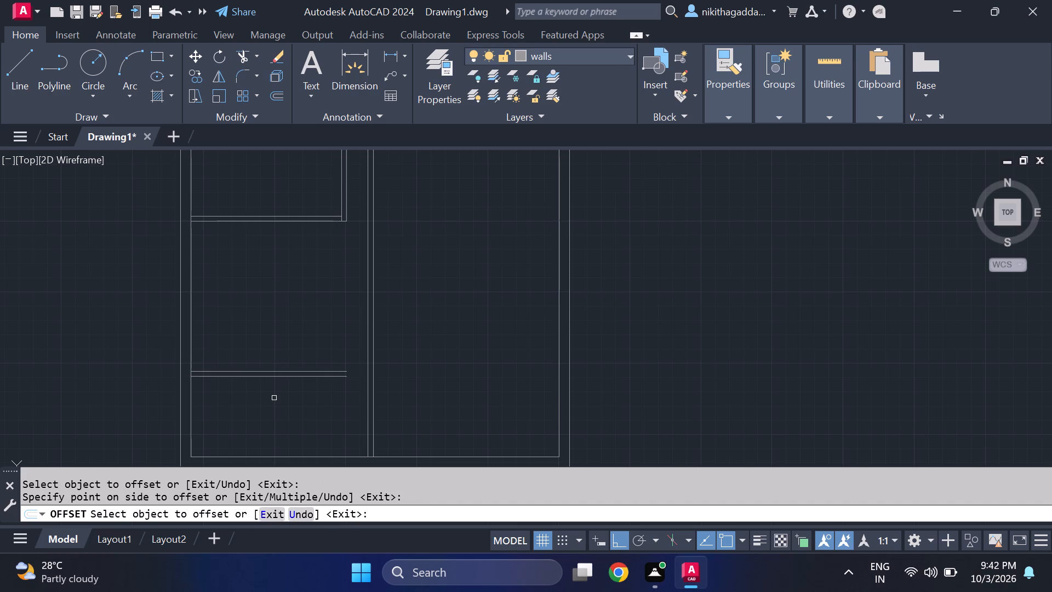
key(Escape)
Draw a short horizontal line across the long vertical partition, from its right line's midpoint to its left line.
scroll(272, 398, down, 3)
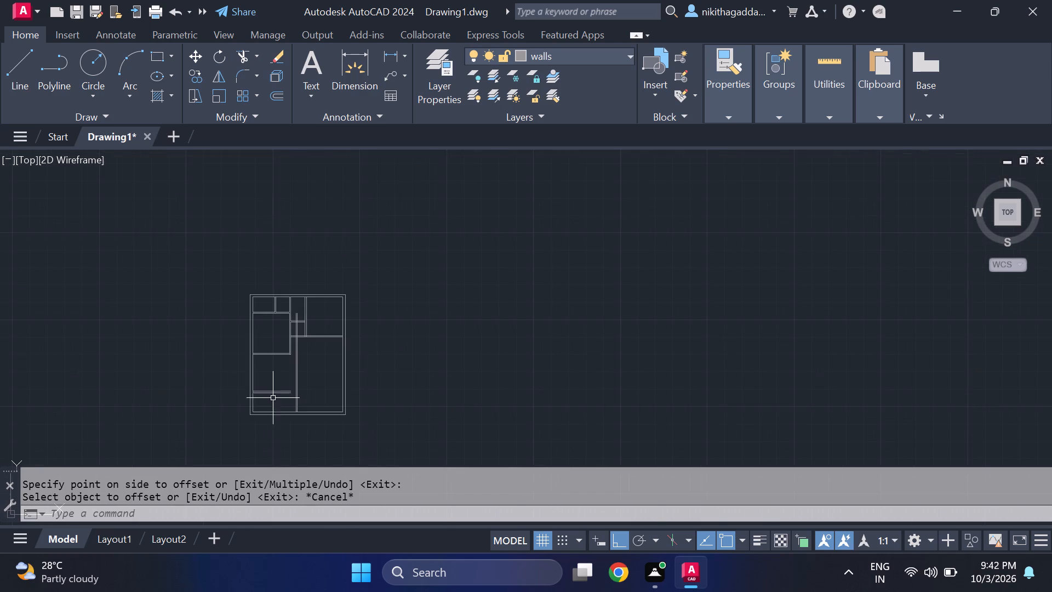
scroll(282, 400, up, 2)
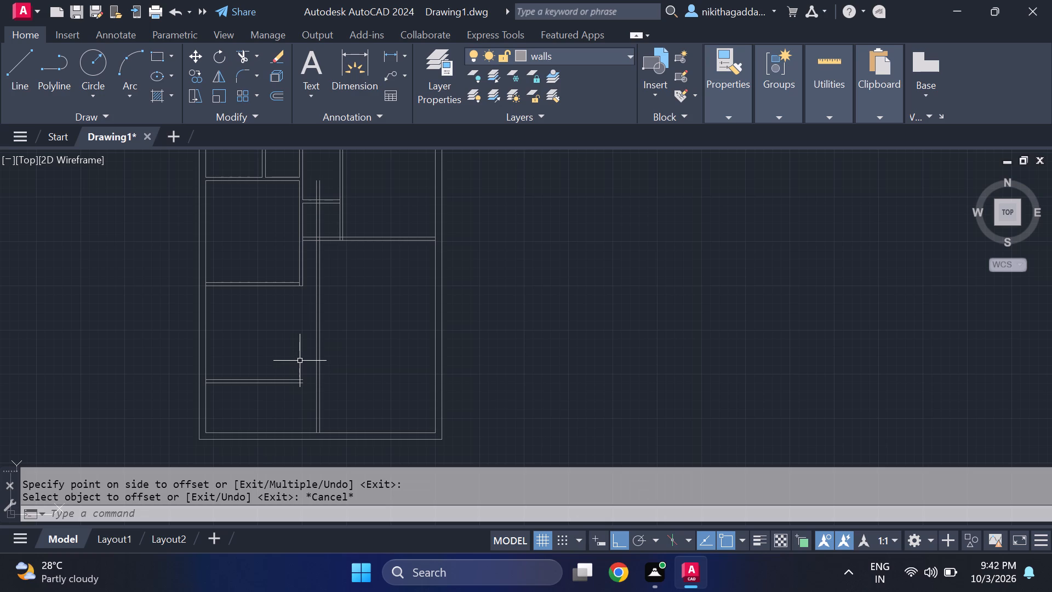
key(l)
key(Return)
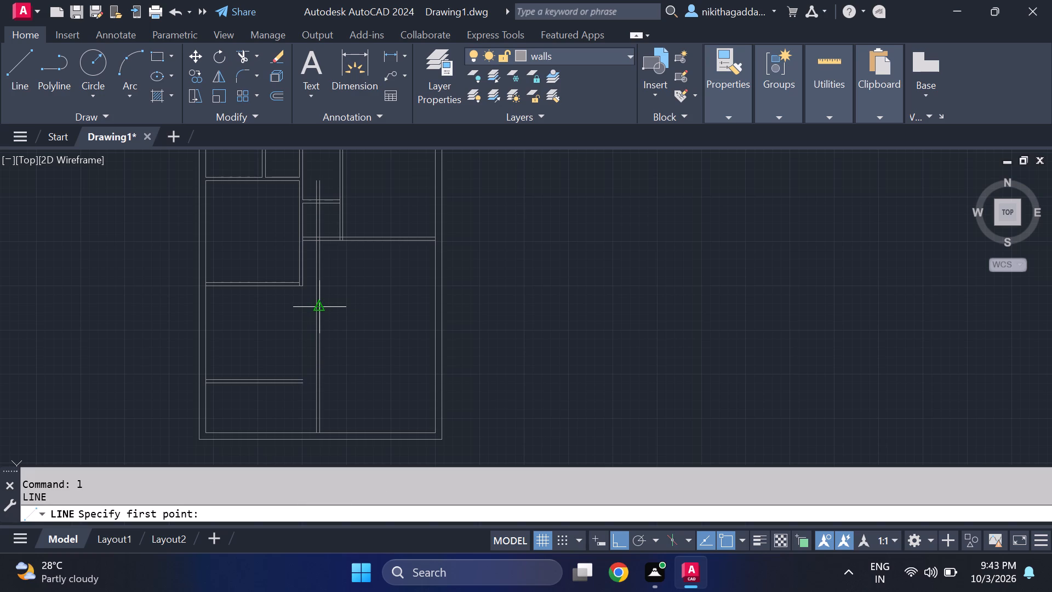
scroll(319, 307, up, 1)
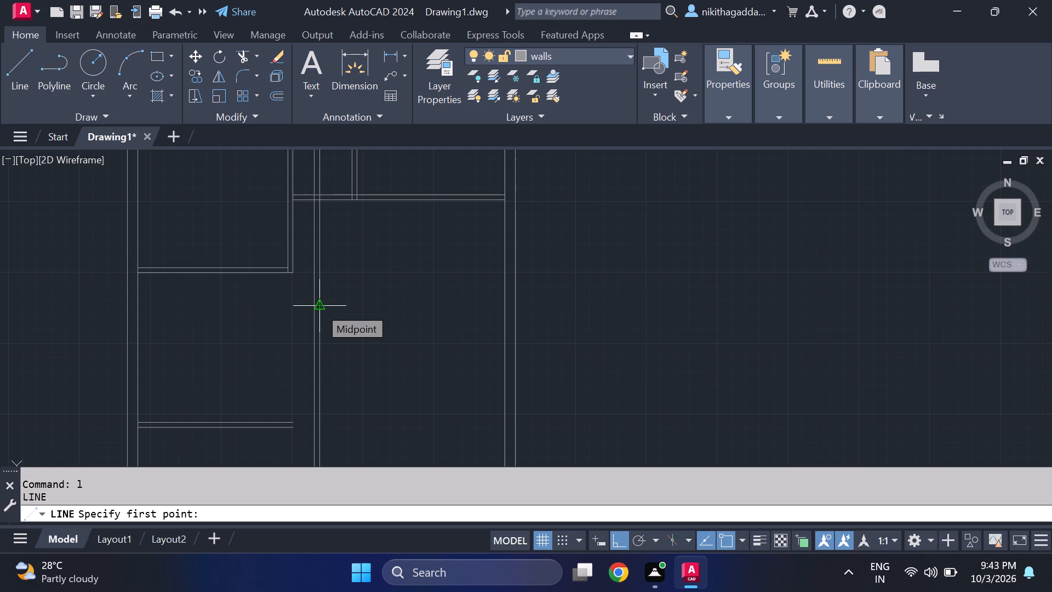
scroll(319, 308, up, 2)
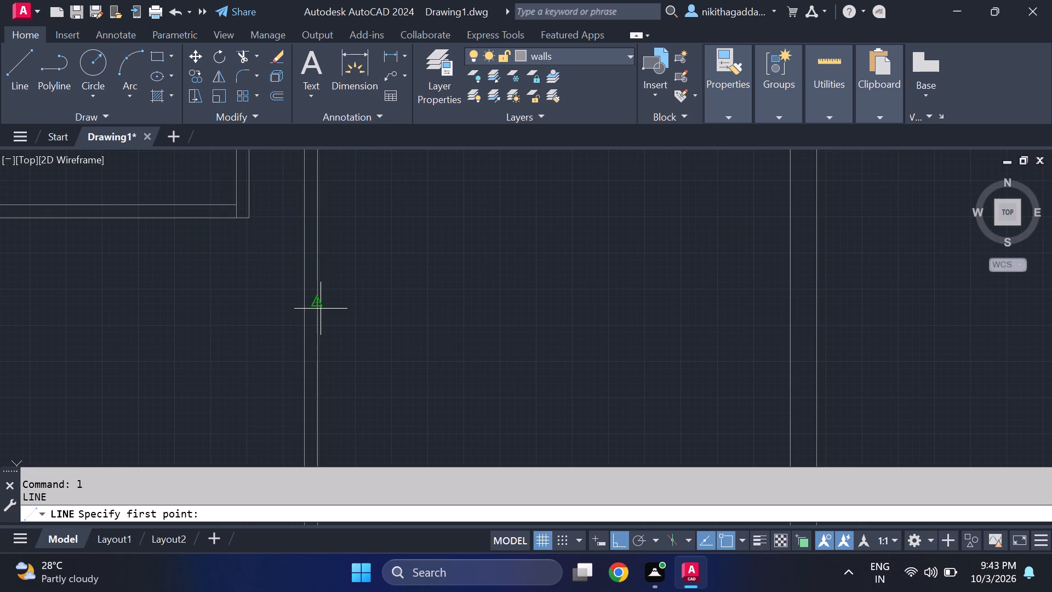
click(321, 309)
click(304, 307)
scroll(408, 305, down, 3)
key(Escape)
Trim away both lines of the long vertical partition above the short closing line, including through the right-hand horizontal partition.
text(tr)
key(Return)
scroll(422, 275, up, 2)
drag(374, 264, 303, 314)
scroll(328, 175, up, 3)
drag(349, 175, 293, 186)
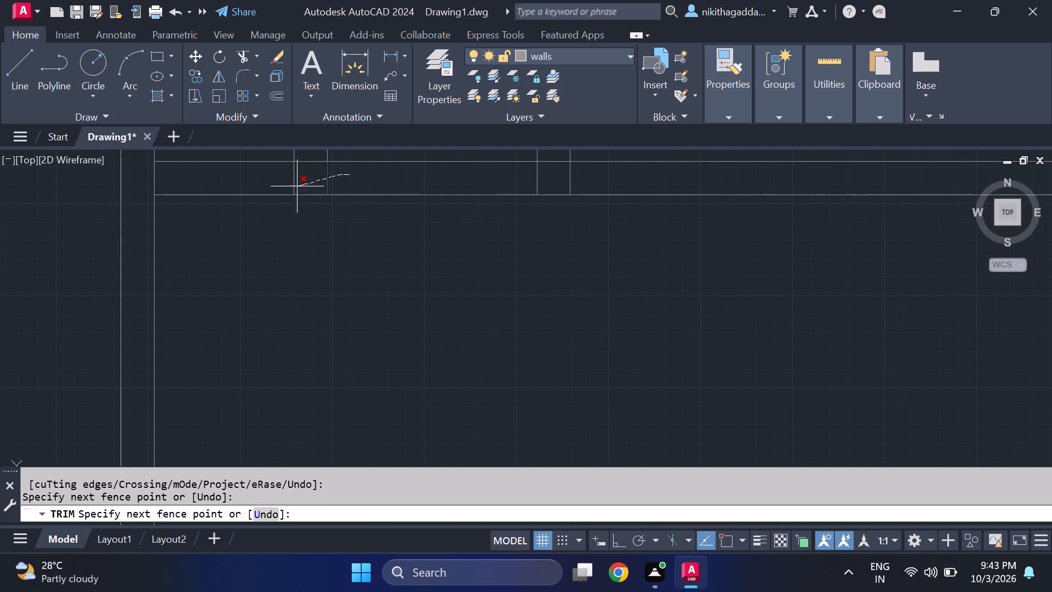
drag(293, 186, 286, 186)
scroll(311, 211, down, 3)
drag(333, 168, 292, 192)
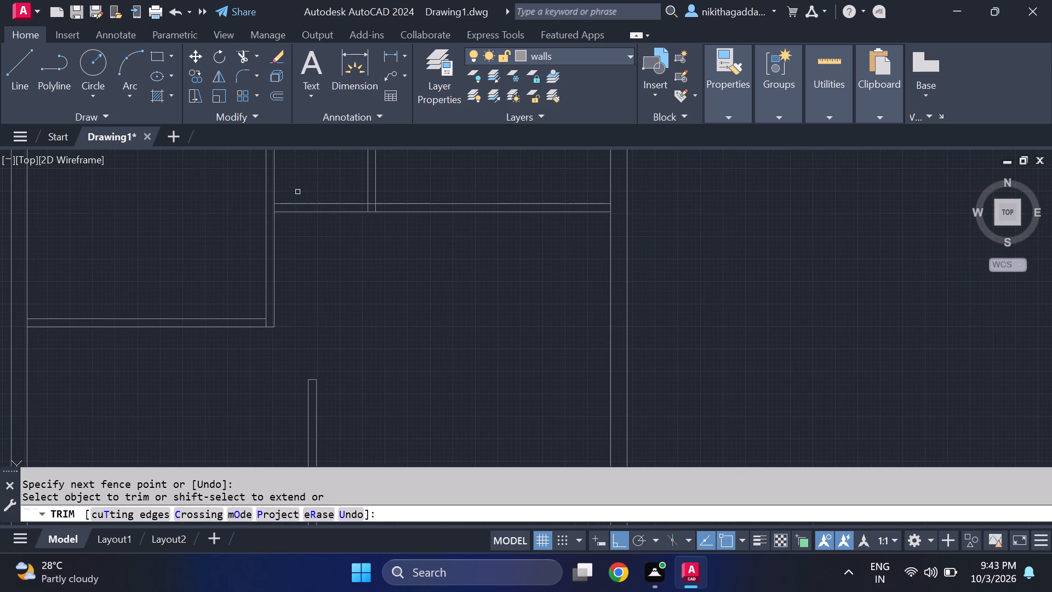
scroll(331, 229, down, 3)
scroll(331, 340, up, 1)
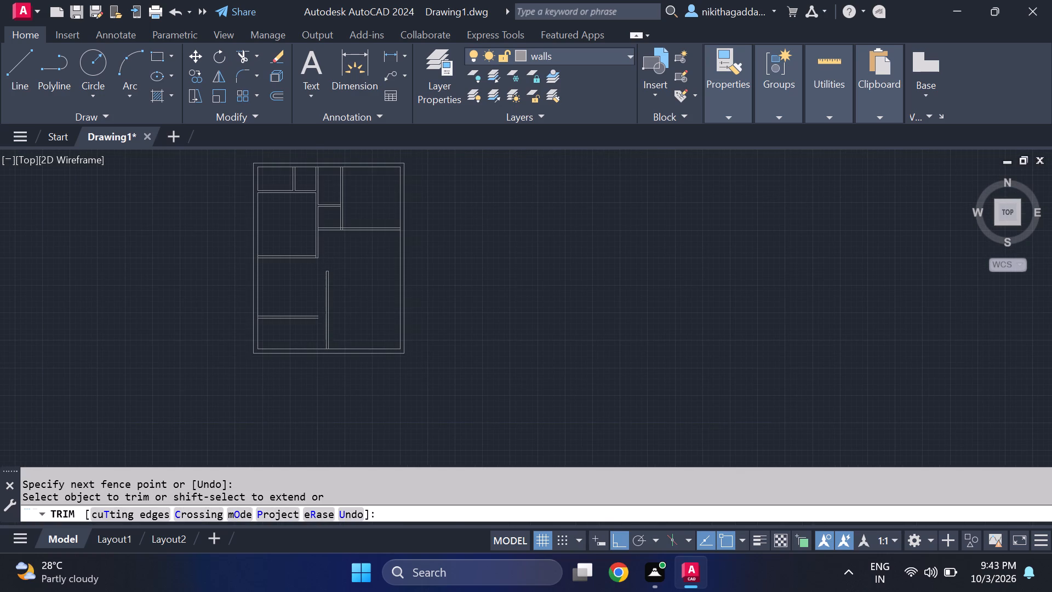
key(Escape)
Extend both lines of the lowest left-hand horizontal partition to the far line of the vertical partition.
text(ex)
key(Return)
scroll(256, 327, up, 2)
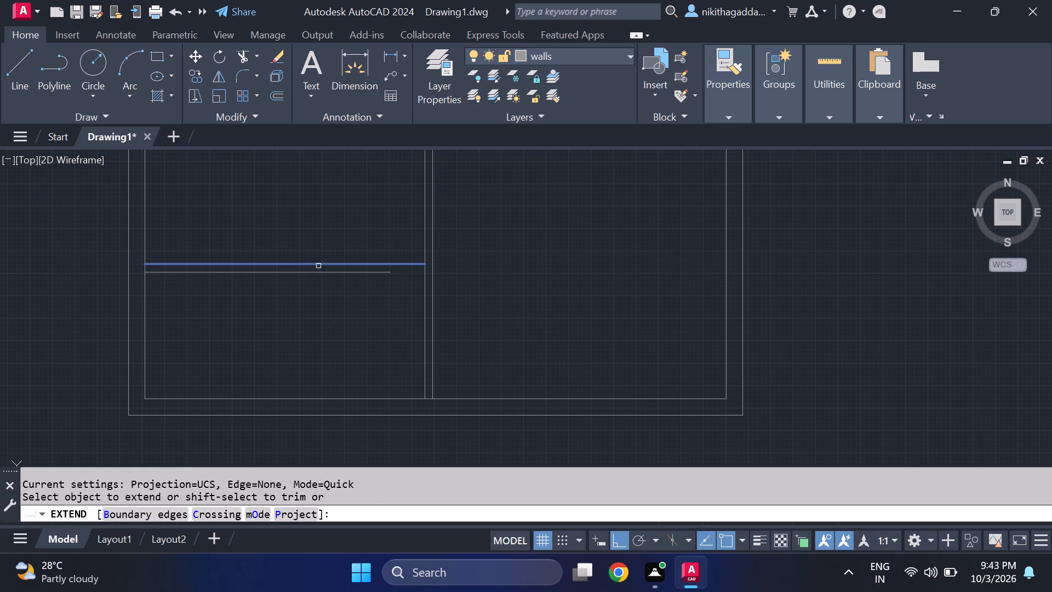
click(325, 271)
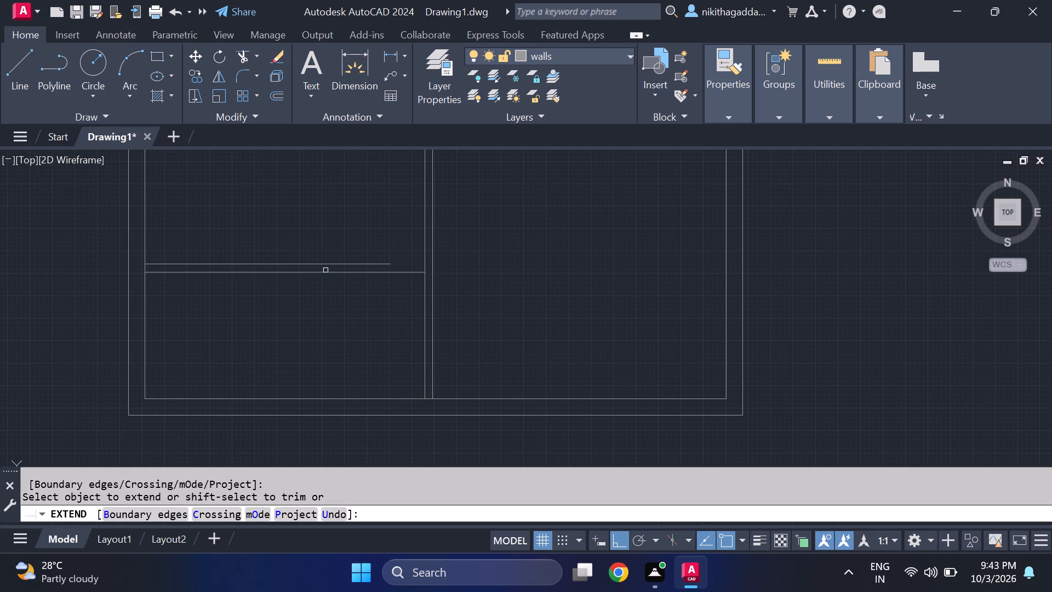
click(344, 262)
click(376, 272)
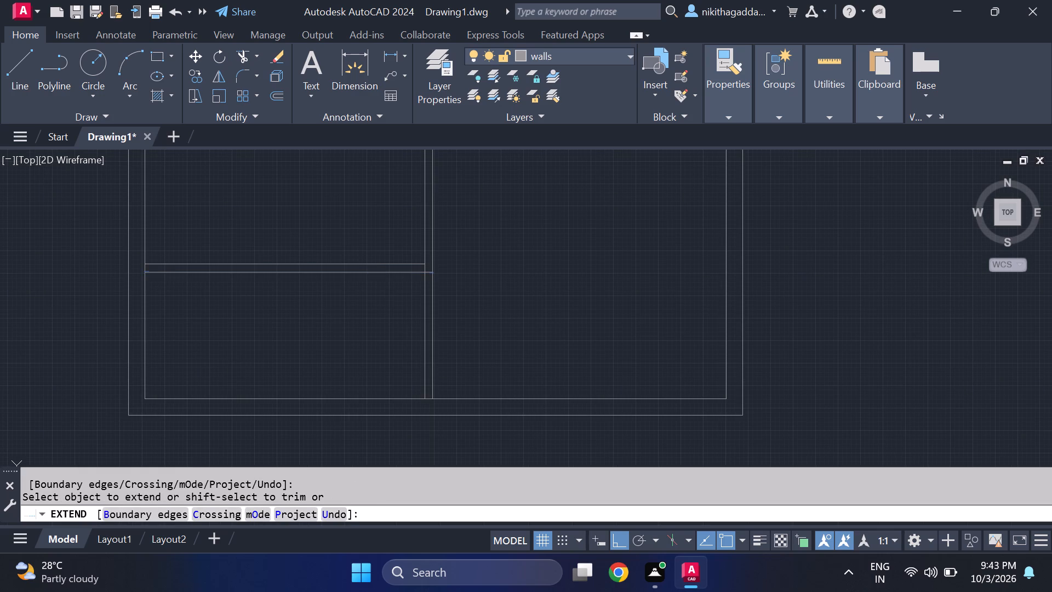
click(386, 265)
scroll(453, 284, down, 4)
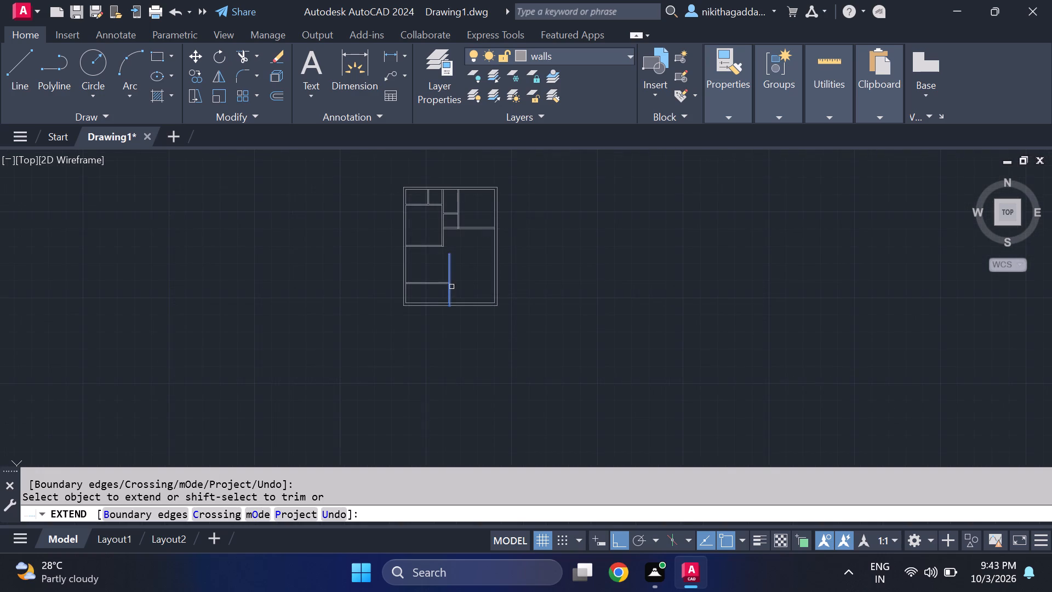
scroll(446, 277, up, 2)
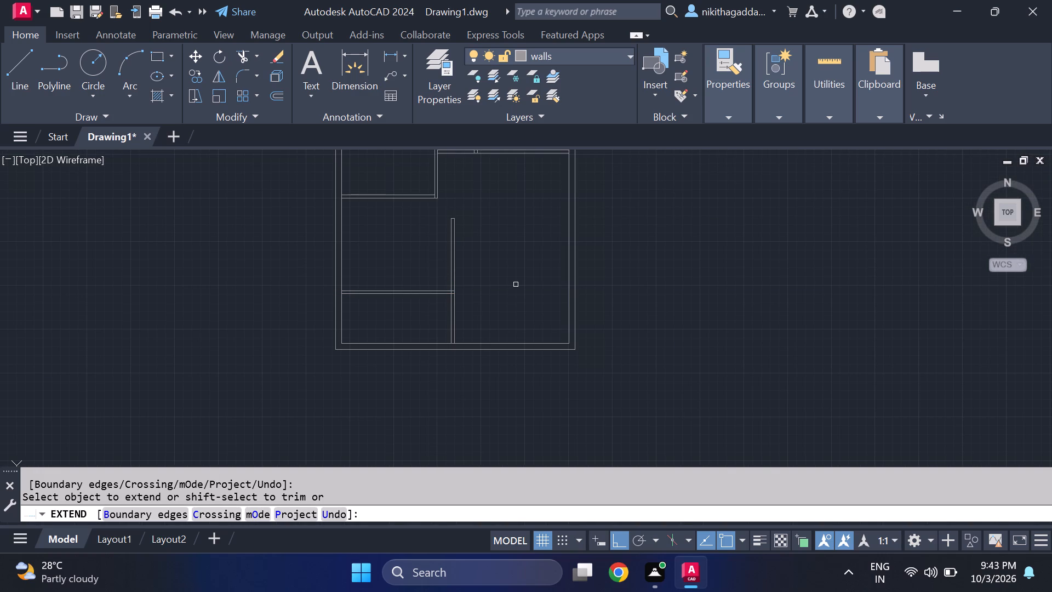
key(Escape)
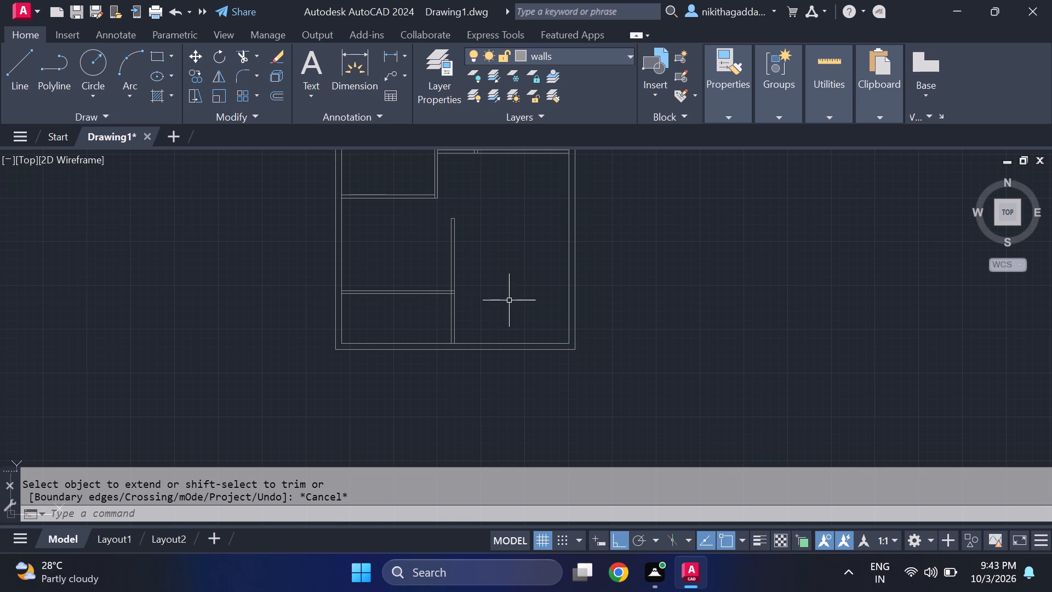
Offset the lower line of the right-hand horizontal partition 11'10" downward.
scroll(530, 336, up, 1)
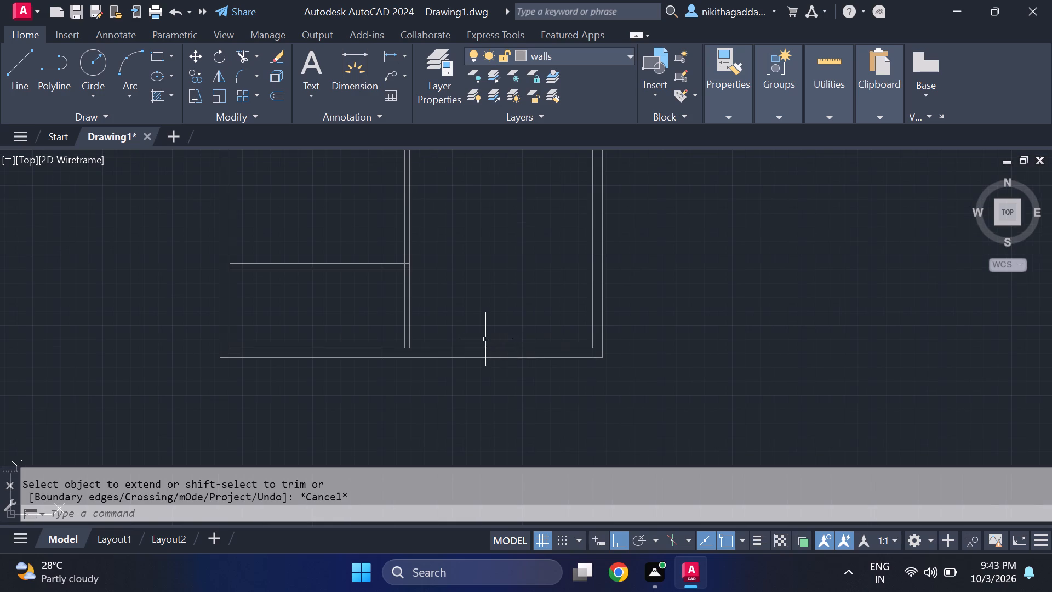
scroll(485, 340, down, 2)
middle_drag(491, 277, 489, 278)
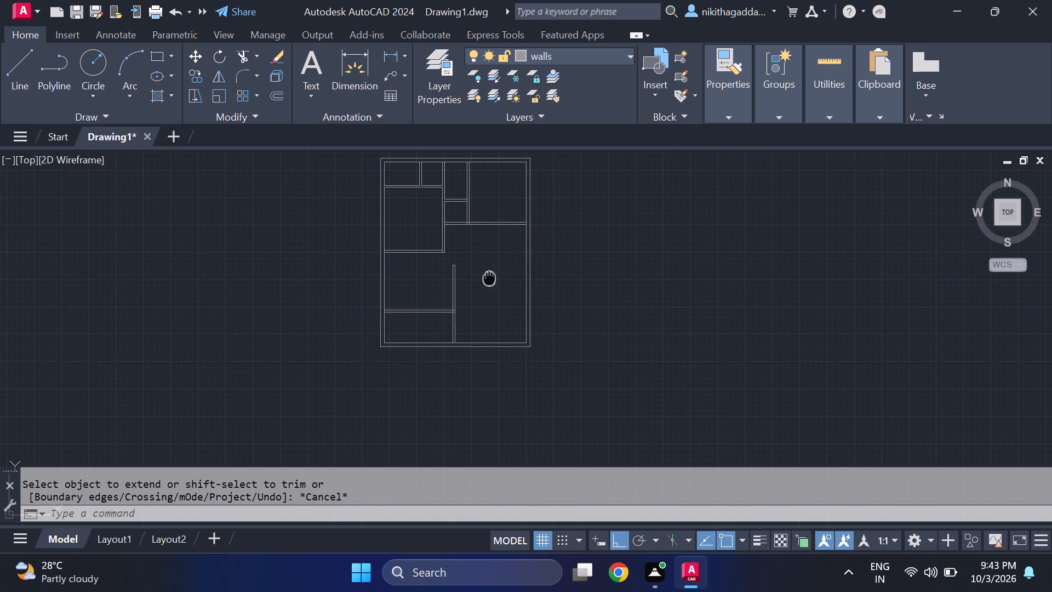
middle_drag(489, 278, 452, 334)
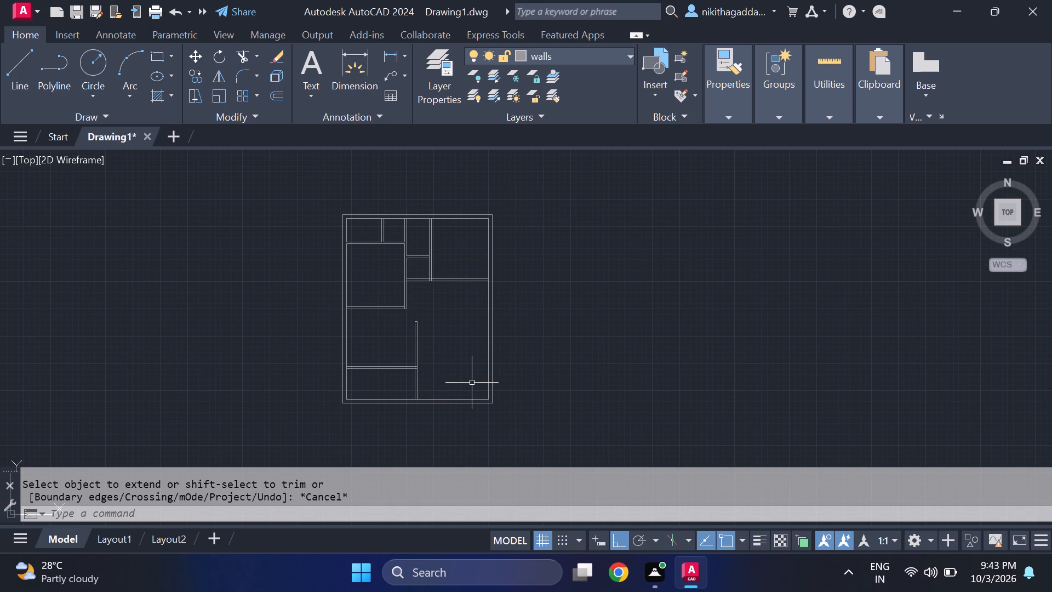
scroll(438, 301, up, 1)
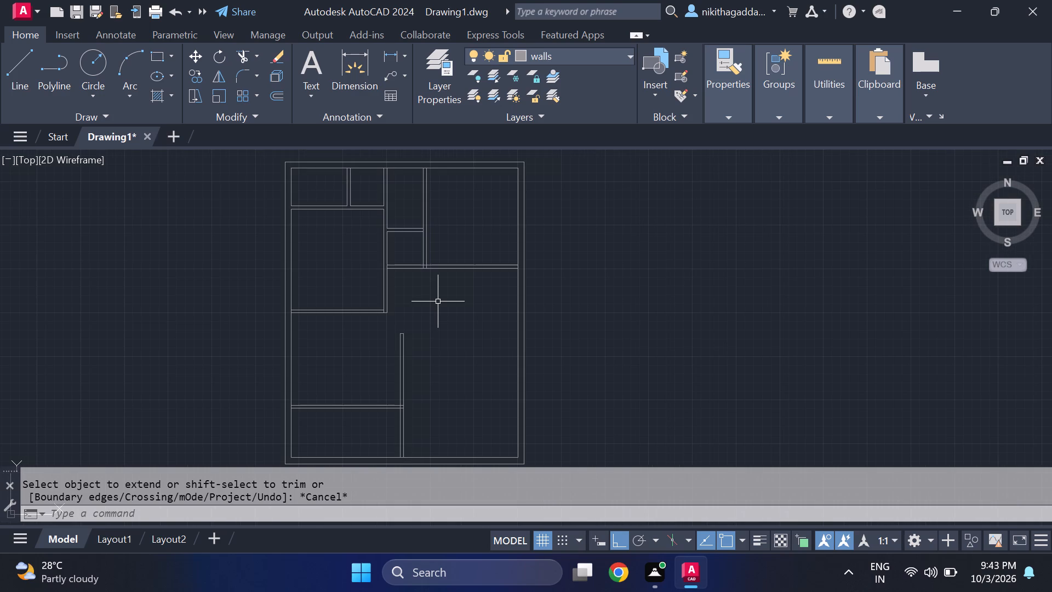
scroll(438, 301, up, 1)
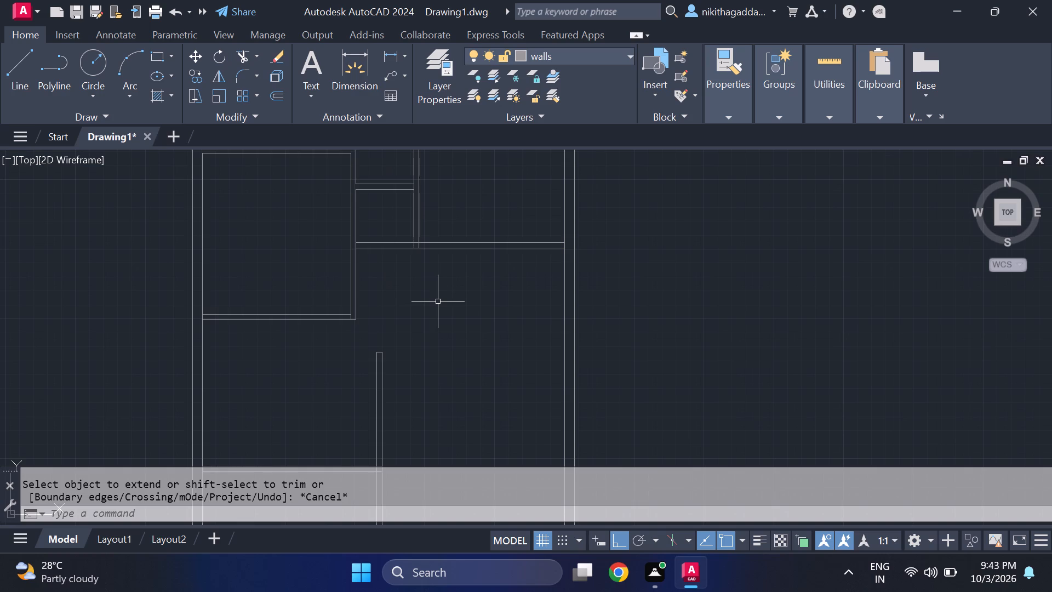
scroll(438, 301, down, 1)
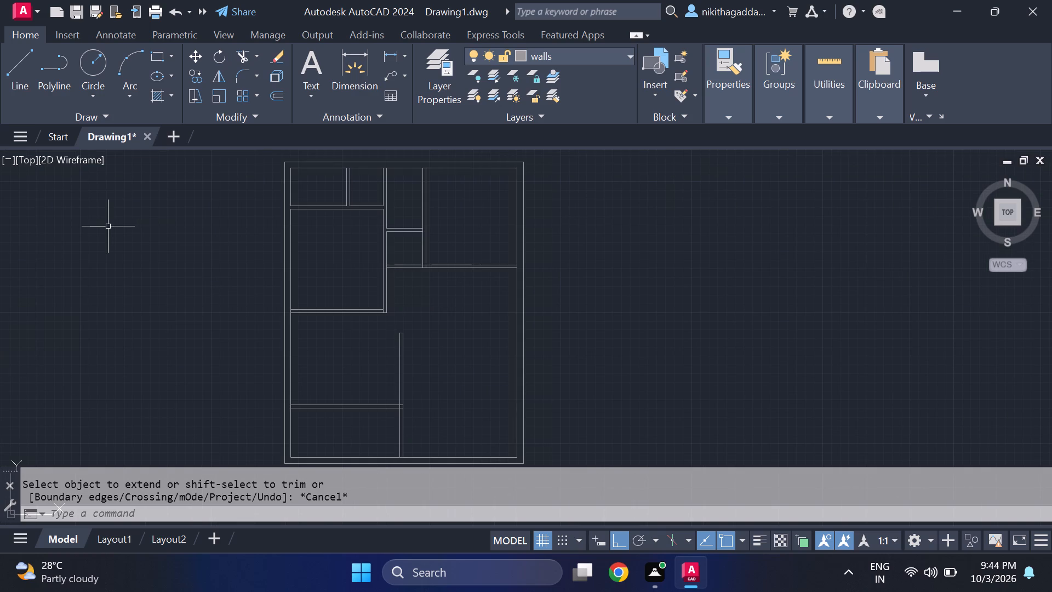
text(of)
key(Return)
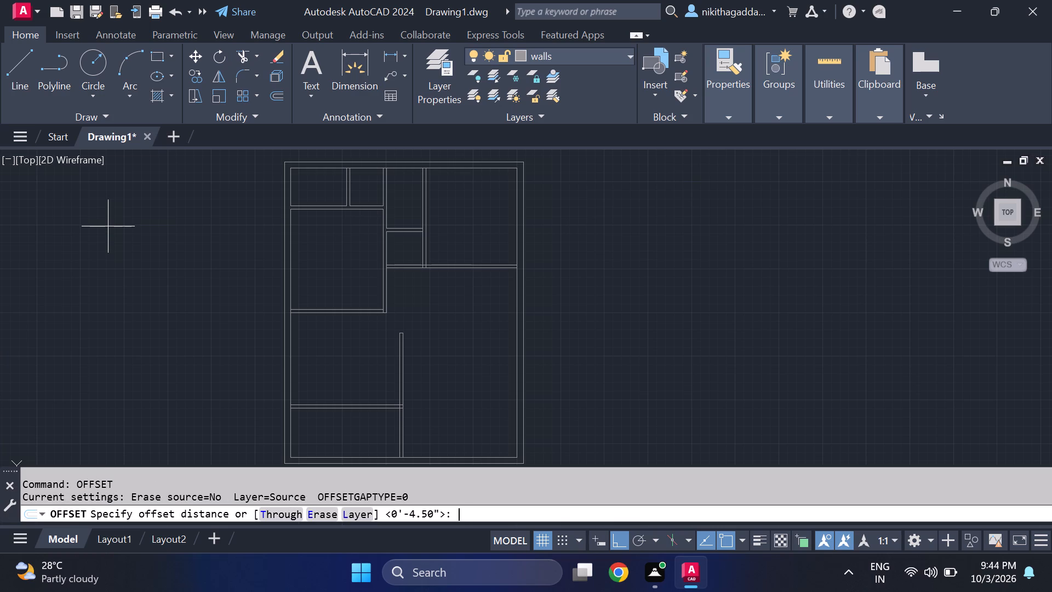
text(11)
key(apostrophe)
key(1)
key(0)
key(shift+quotedbl)
key(Return)
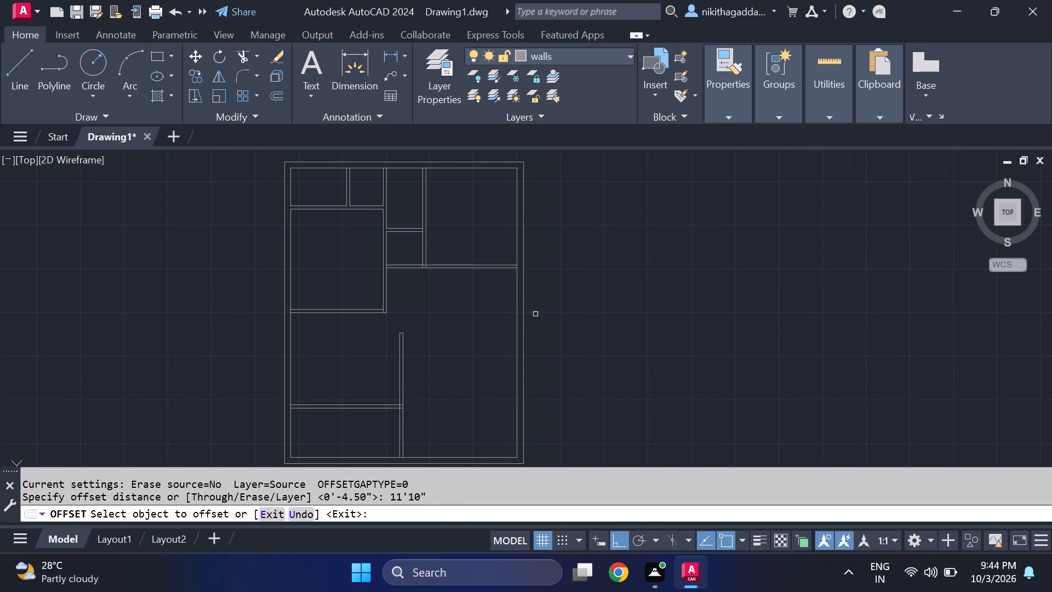
click(493, 270)
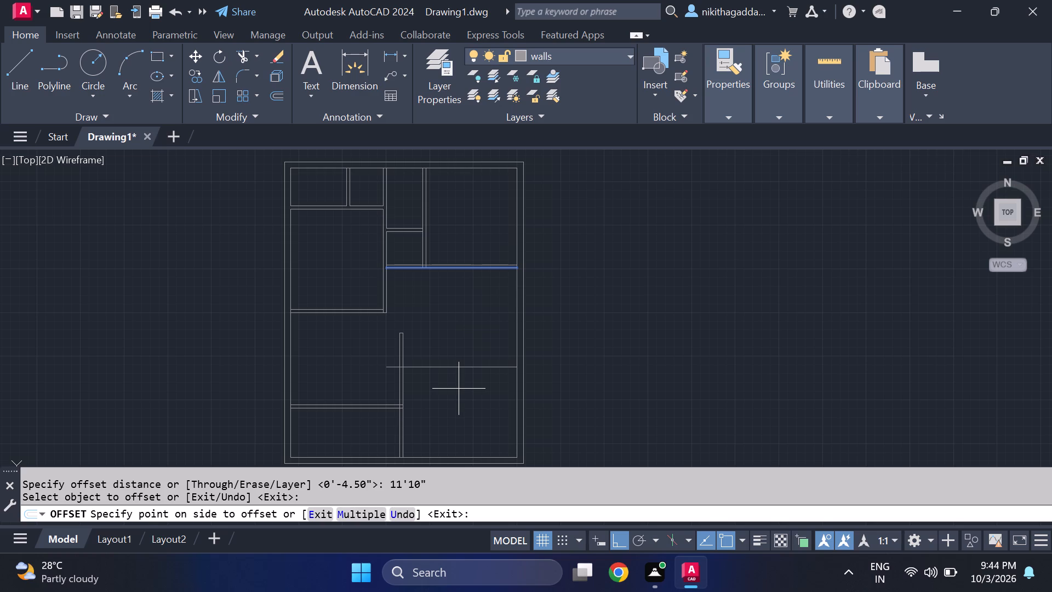
click(459, 389)
key(Escape)
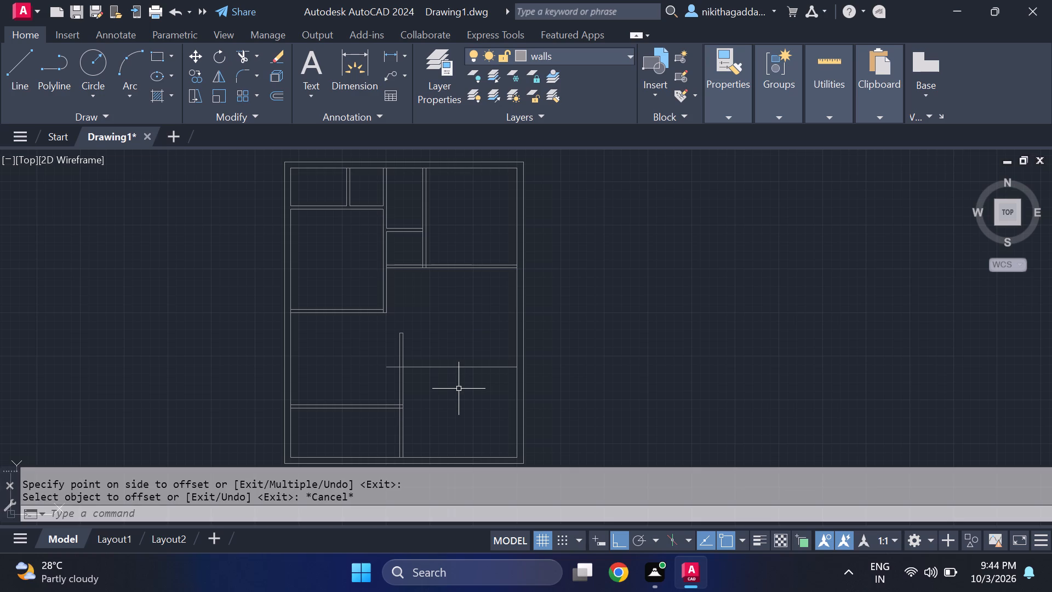
Offset the new horizontal line in the lower-right area 4.5" downward to form a partition.
text(of)
key(Return)
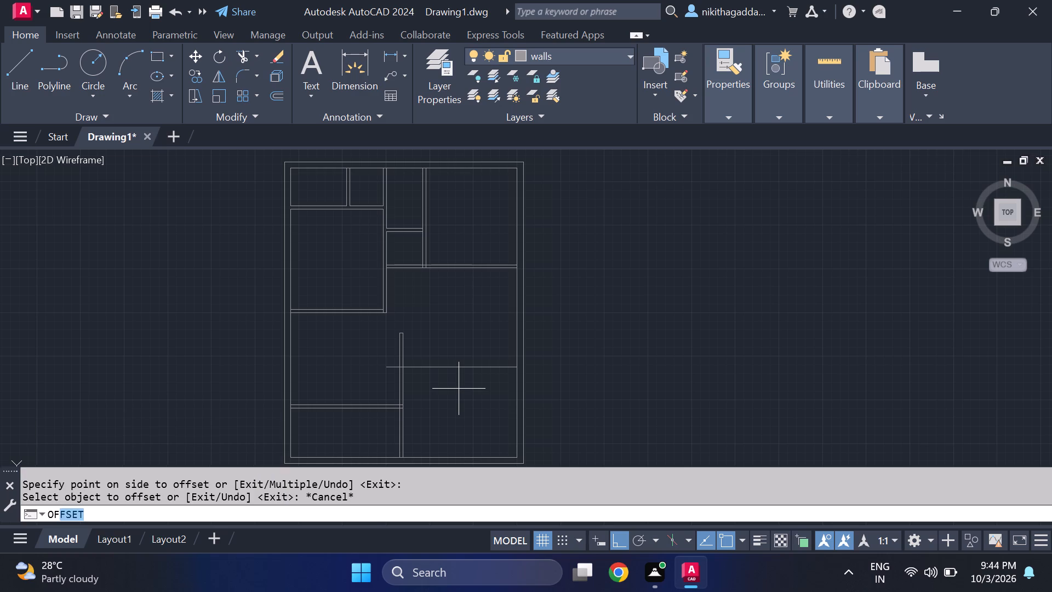
text(4.)
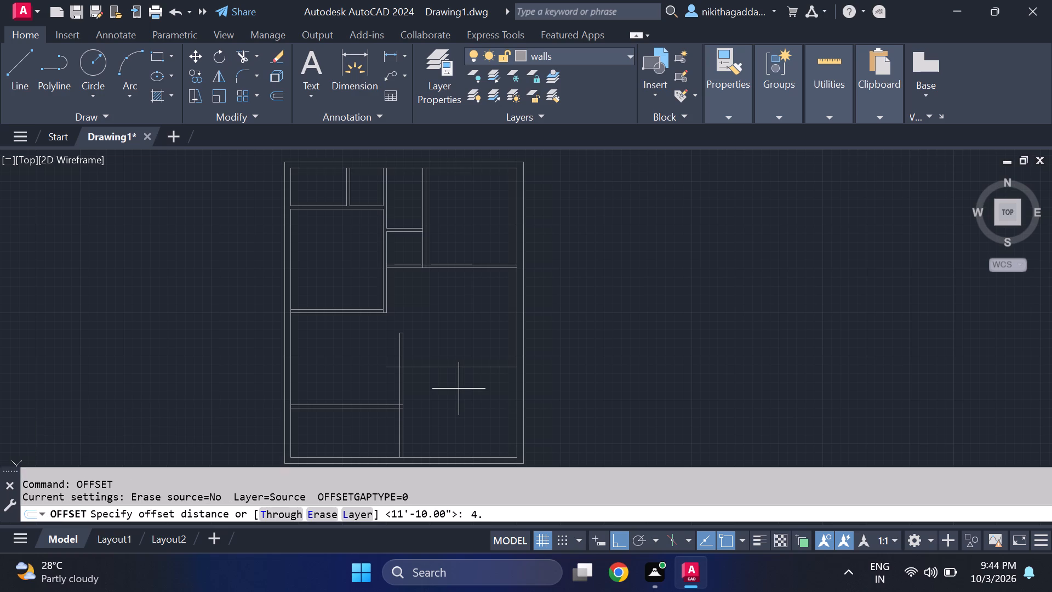
key(5)
key(shift+quotedbl)
key(Return)
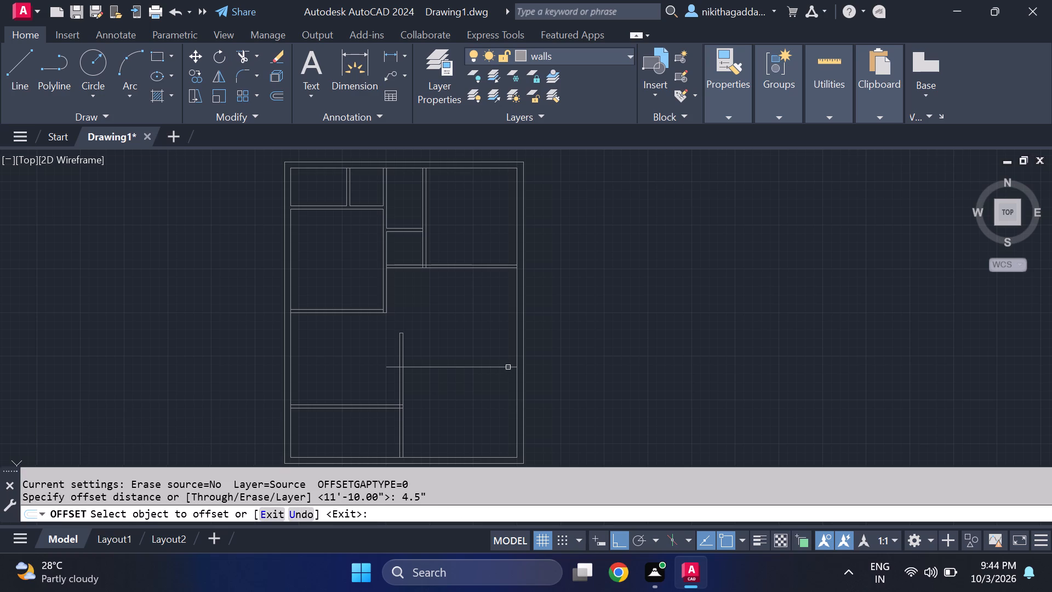
click(508, 367)
click(506, 391)
key(Escape)
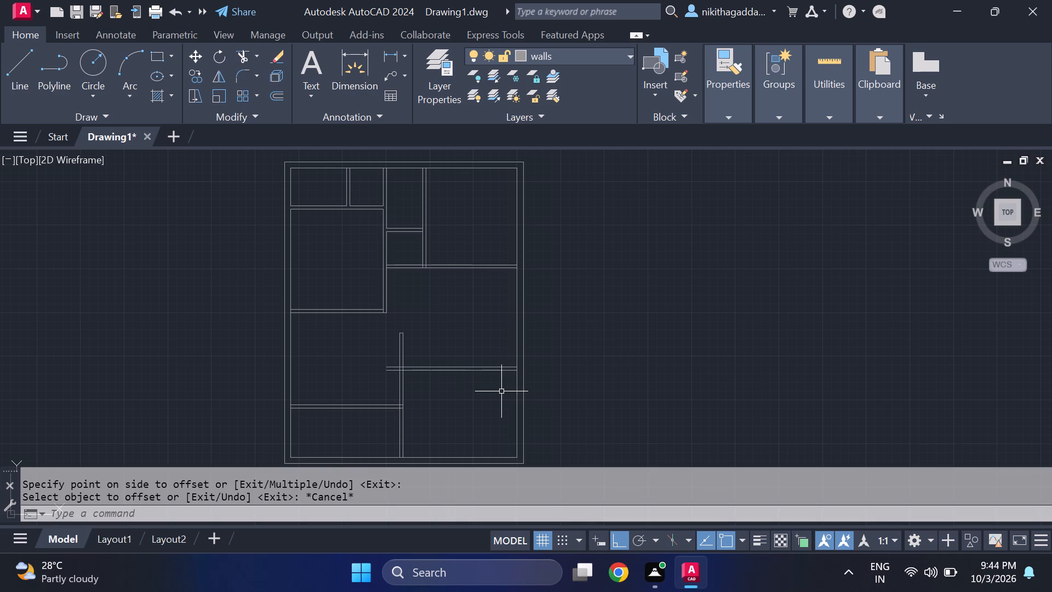
Offset the inner line of the right outer wall 9' inward.
key(o)
key(f)
key(Return)
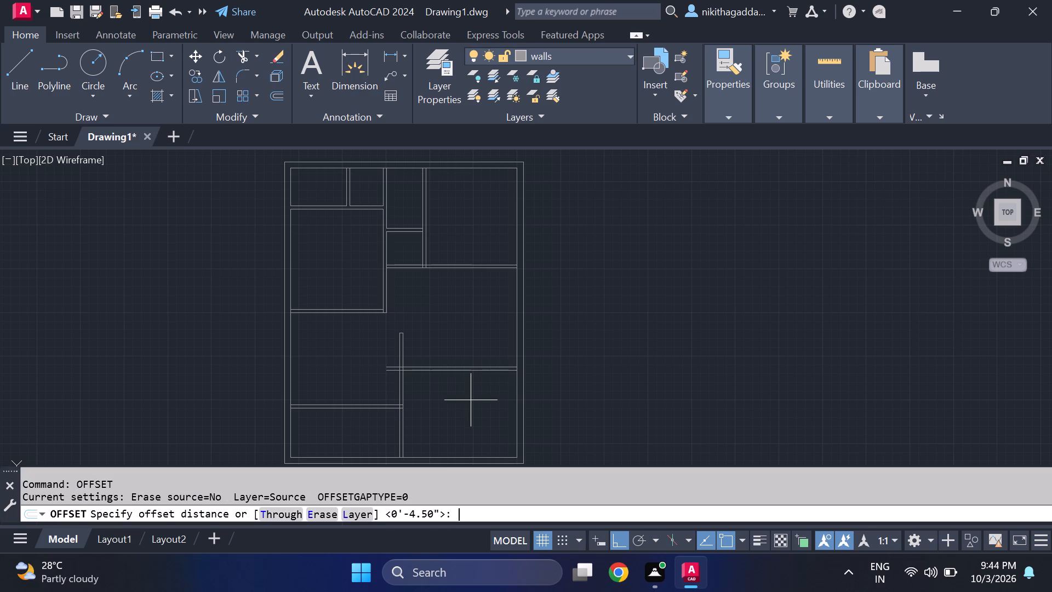
text(9')
key(Return)
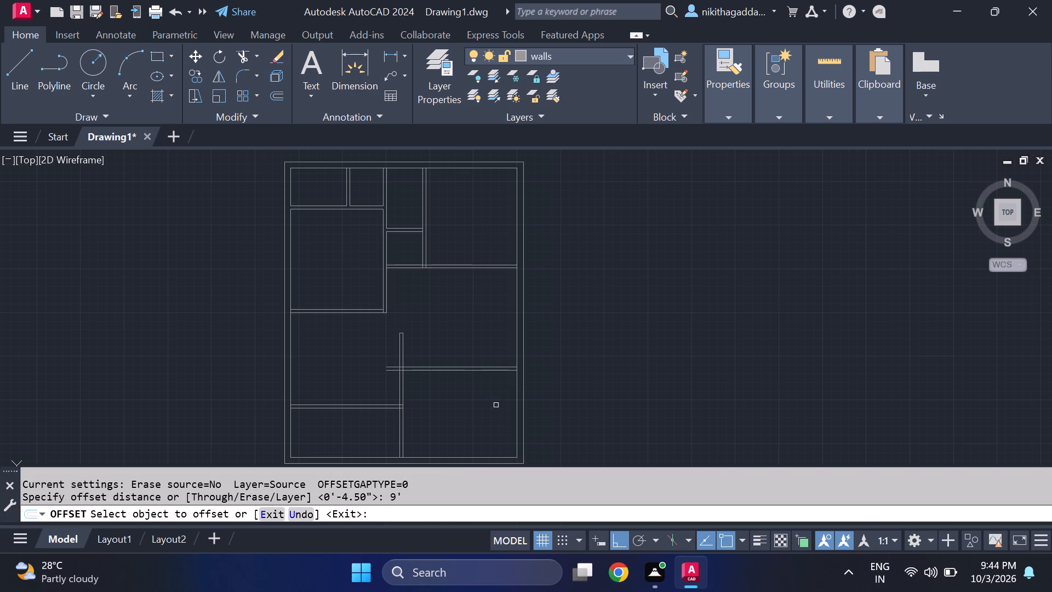
click(516, 384)
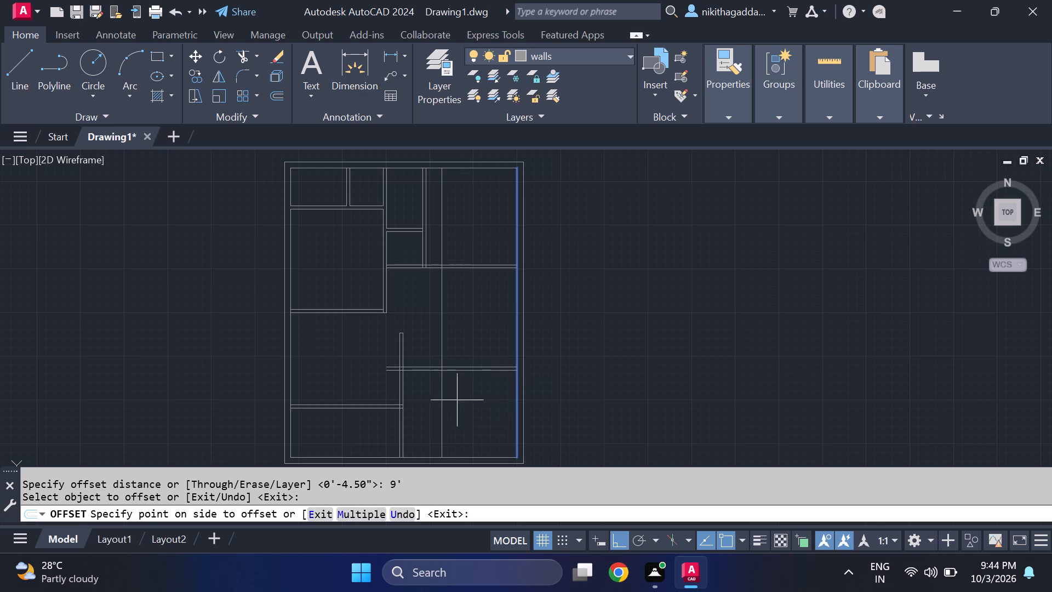
click(454, 405)
key(Escape)
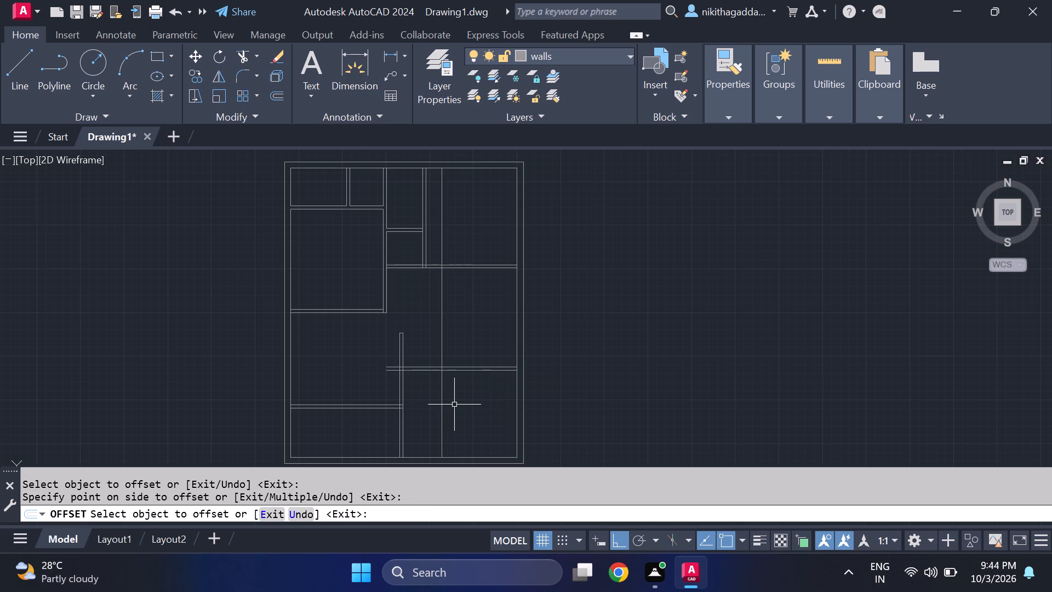
Offset the new full-height vertical line 4.5" to its left to form a partition.
text(of)
key(Return)
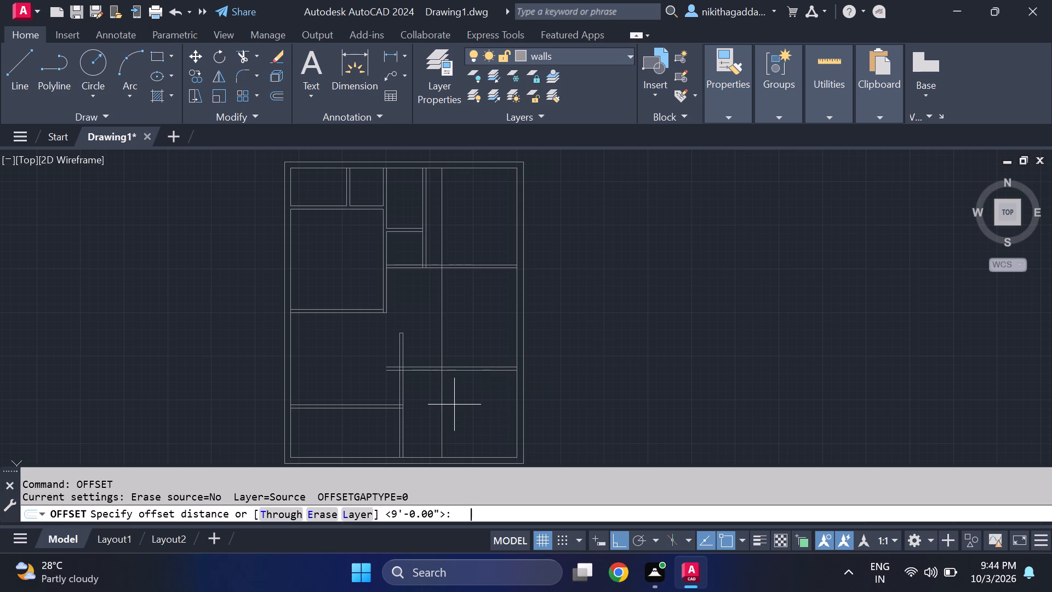
text(4.5)
key(shift+quotedbl)
key(Return)
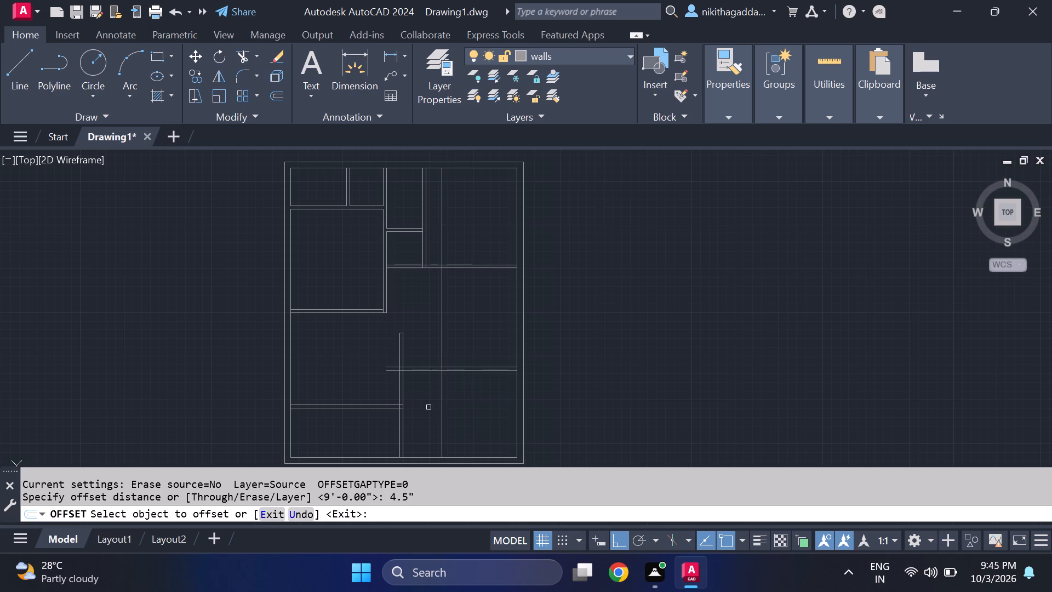
click(440, 400)
click(422, 409)
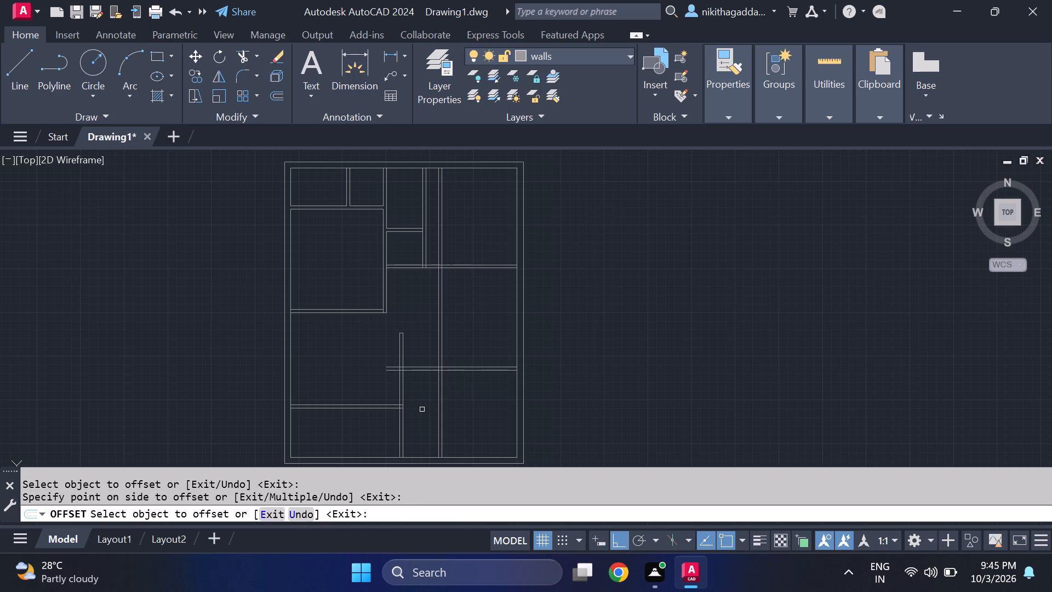
key(Escape)
Trim both lines of the lower-right horizontal partition left of the new vertical partition, including the pieces inside the short vertical partition.
text(tr)
key(Return)
scroll(436, 400, up, 1)
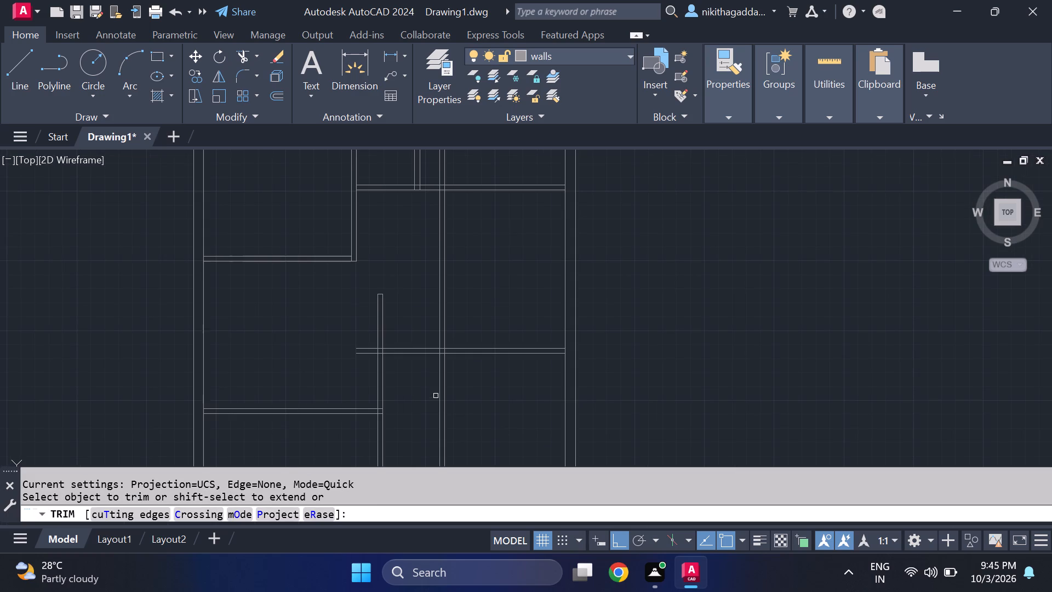
drag(414, 338, 413, 391)
drag(366, 338, 363, 378)
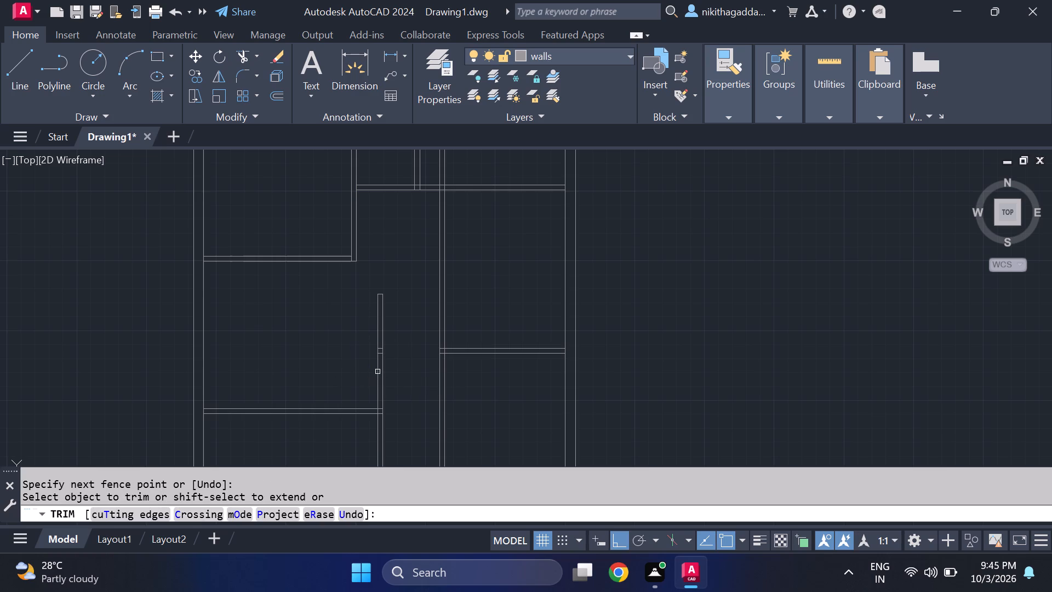
scroll(381, 354, up, 2)
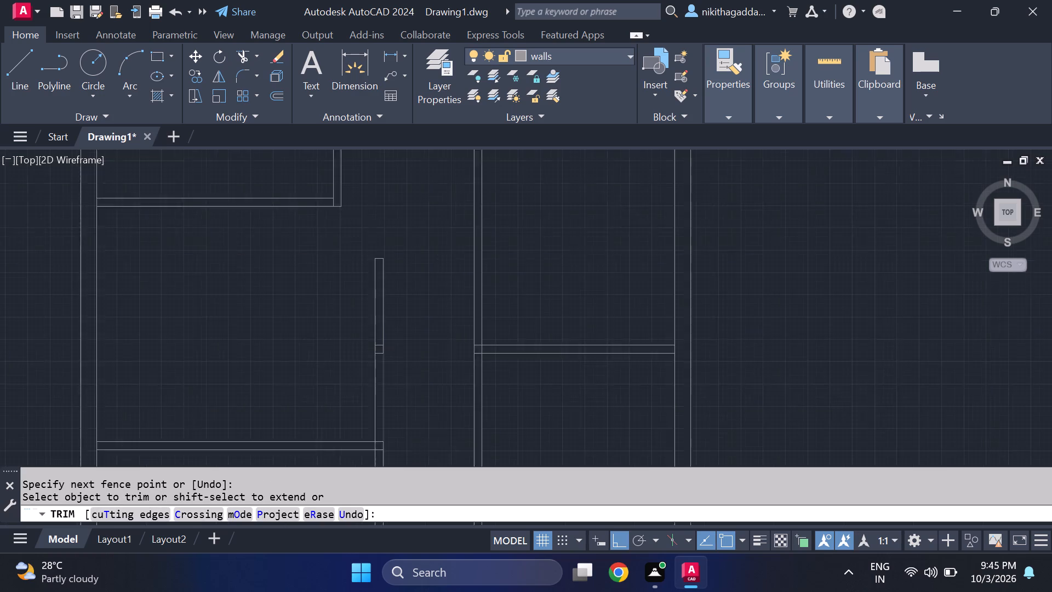
scroll(381, 354, up, 2)
drag(370, 365, 376, 299)
Trim away both lines of the new vertical partition above the lower-right horizontal partition, including through the upper horizontal partition.
scroll(408, 358, down, 6)
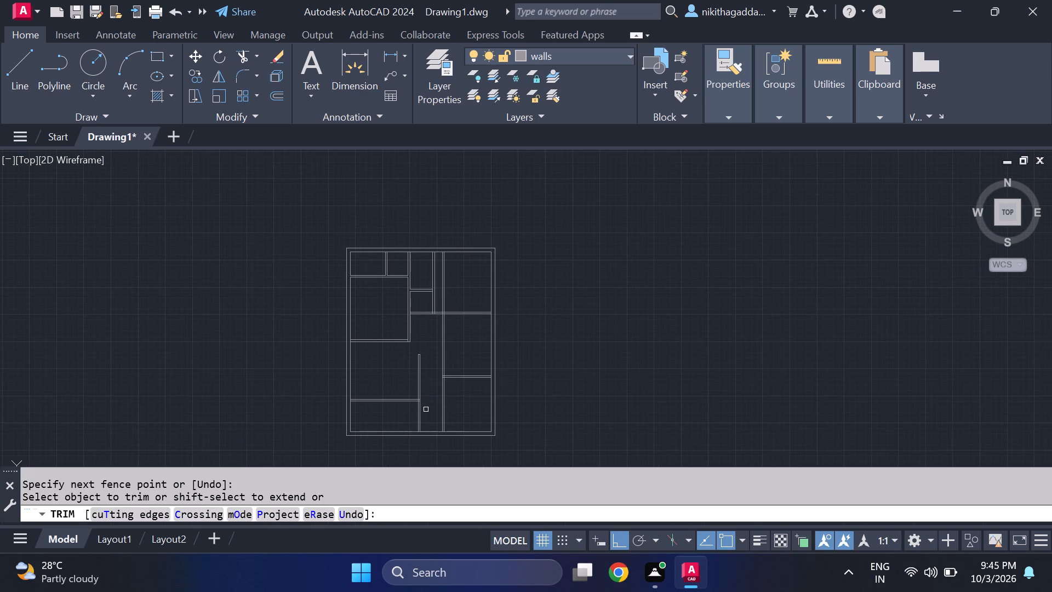
scroll(426, 409, up, 2)
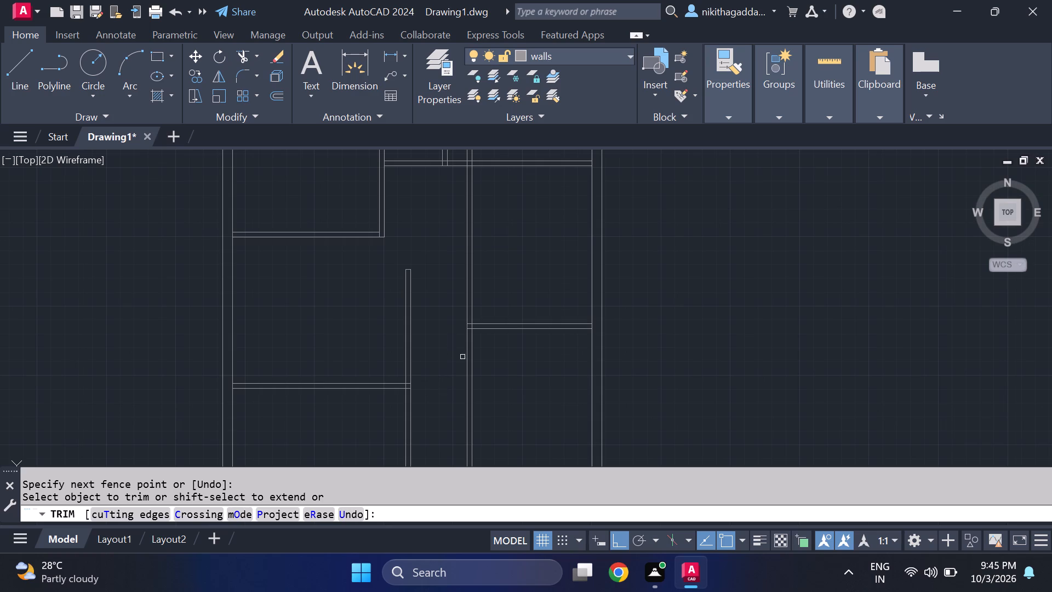
scroll(458, 375, down, 1)
scroll(475, 324, up, 1)
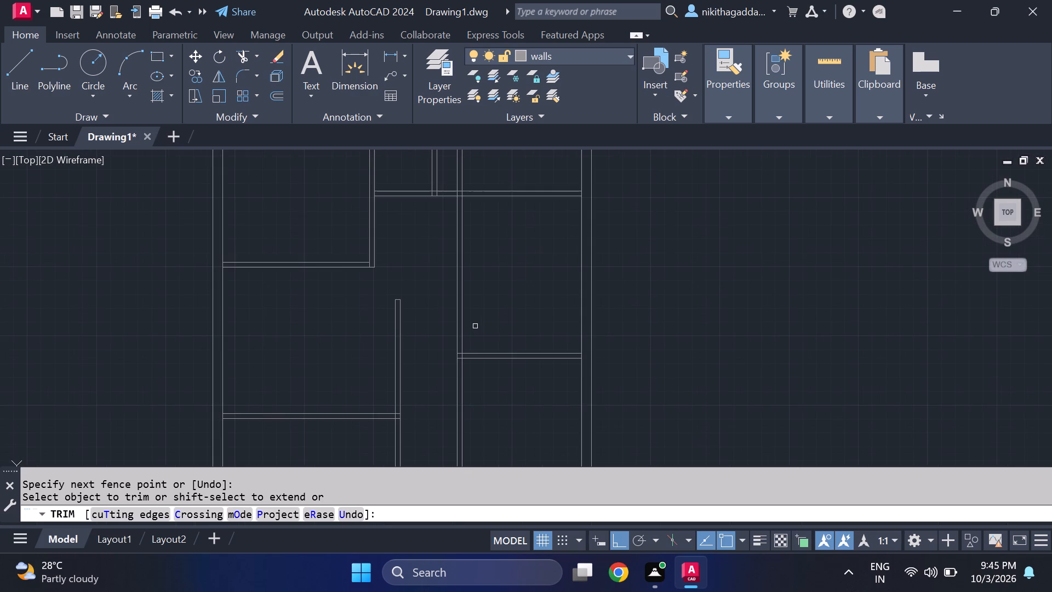
drag(488, 295, 441, 301)
scroll(470, 179, down, 2)
middle_drag(467, 213, 484, 261)
scroll(495, 198, up, 2)
scroll(449, 310, up, 3)
scroll(498, 280, up, 2)
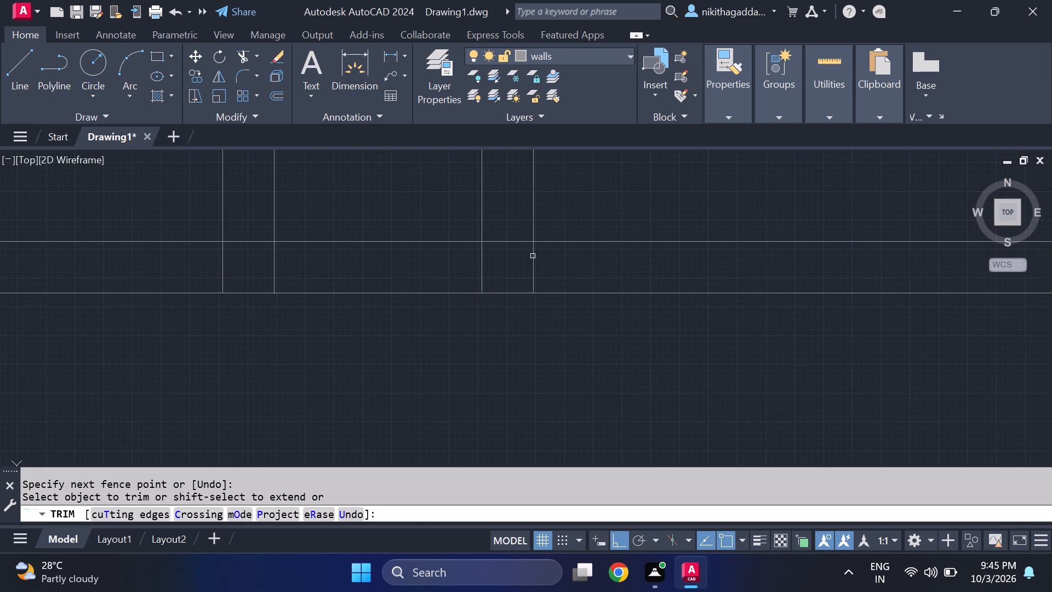
drag(547, 260, 455, 266)
drag(574, 202, 447, 196)
scroll(489, 250, down, 6)
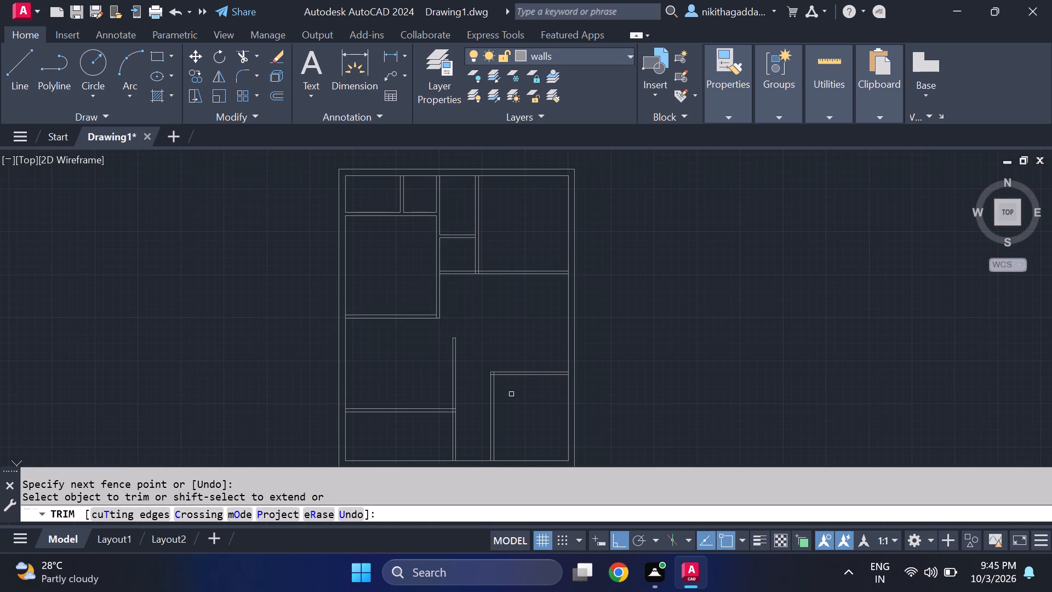
scroll(511, 394, up, 1)
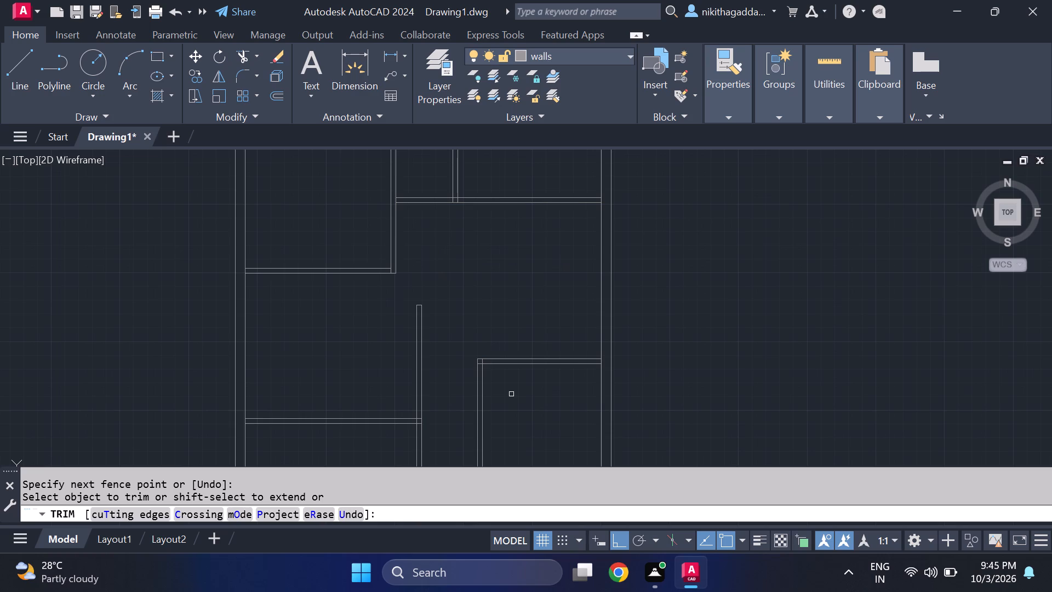
key(Escape)
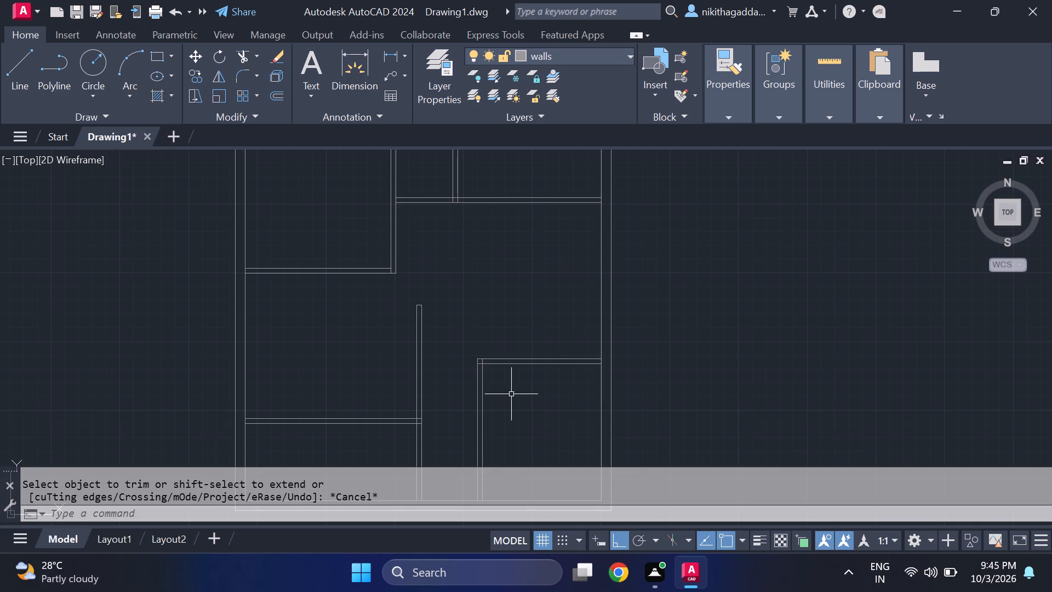
Draw a short vertical line across the lower-right horizontal partition, slightly right of its midpoint.
key(l)
key(Return)
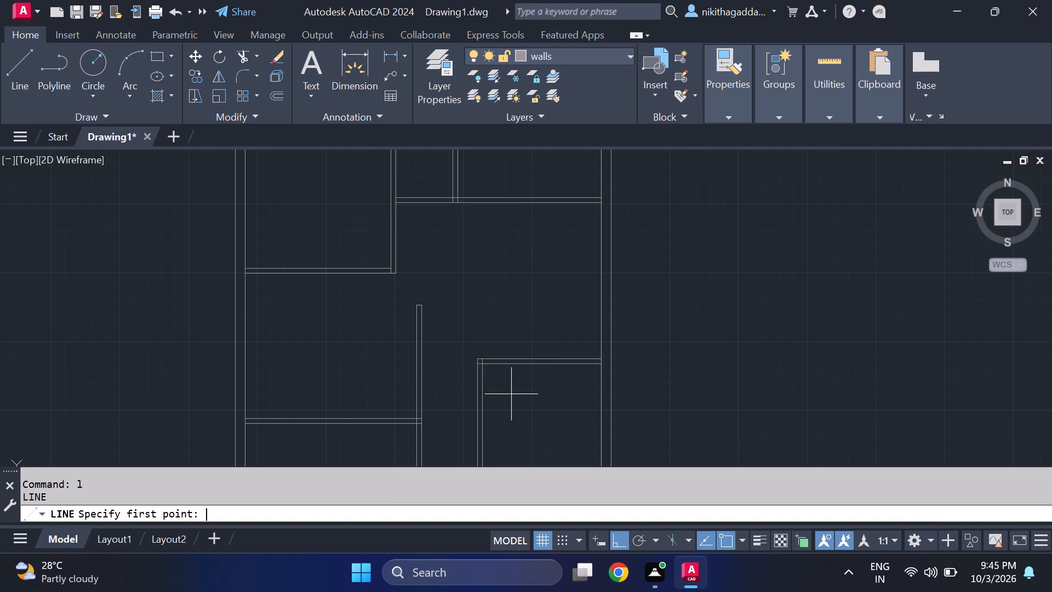
click(551, 360)
click(555, 368)
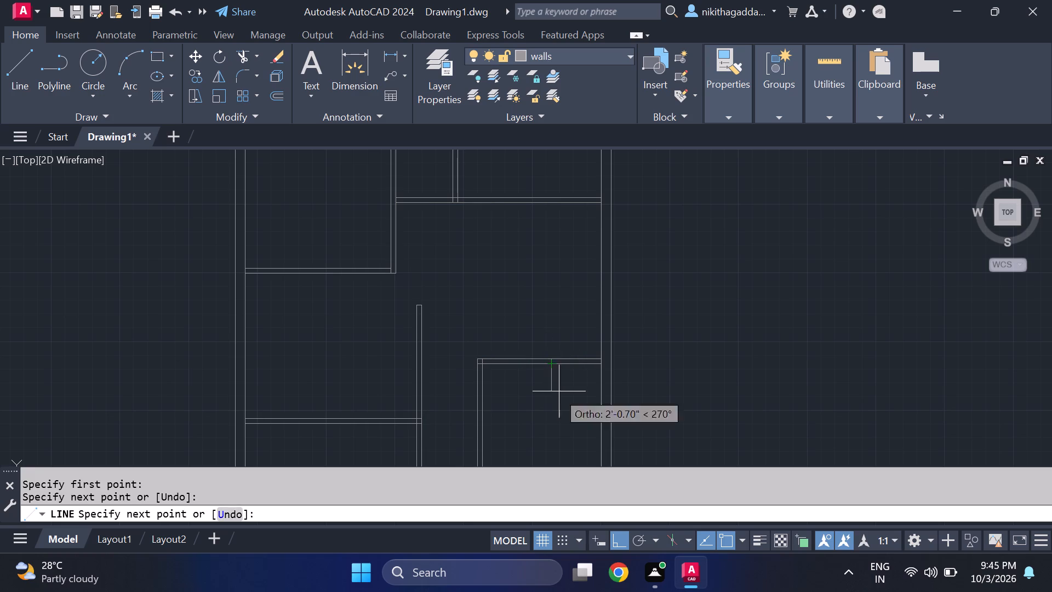
key(Escape)
Trim the lower-right horizontal partition between the vertical partition and the short closing line, plus the extra line inside the vertical partition's top end.
text(tr)
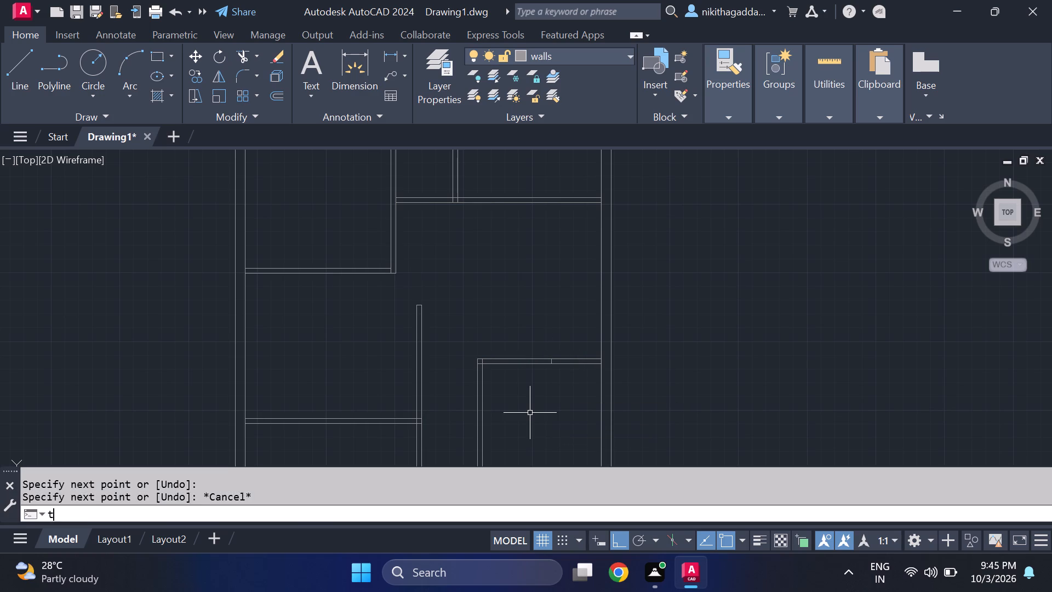
key(Return)
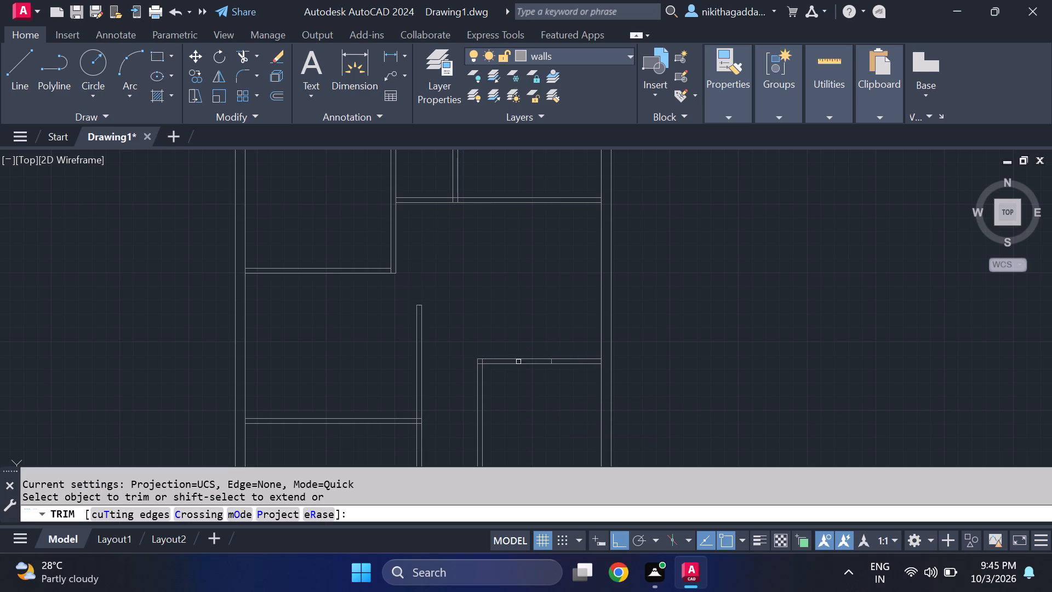
drag(516, 350, 519, 382)
scroll(482, 367, up, 2)
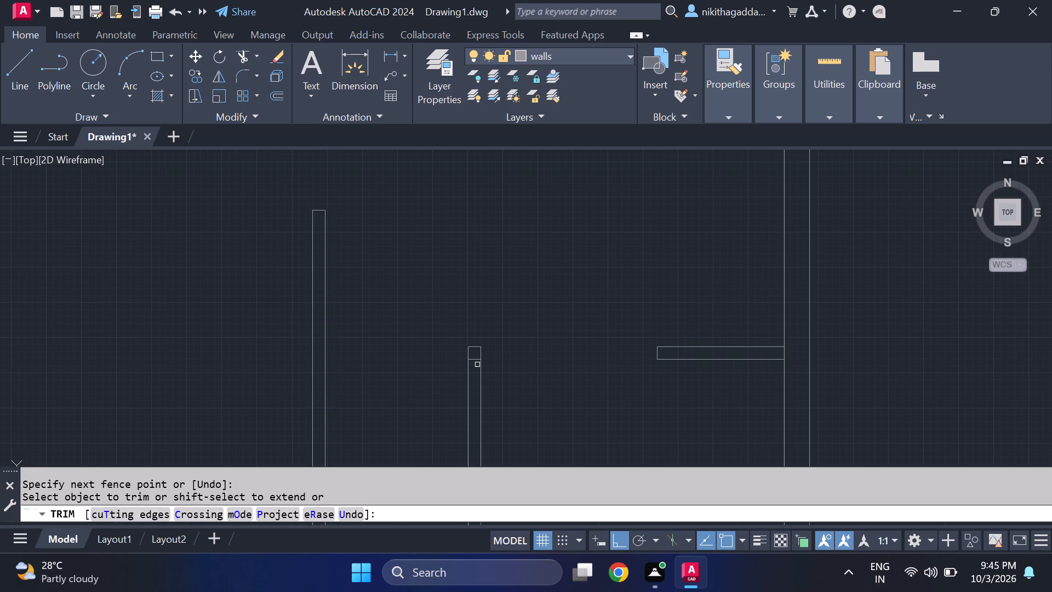
click(476, 359)
scroll(523, 394, down, 5)
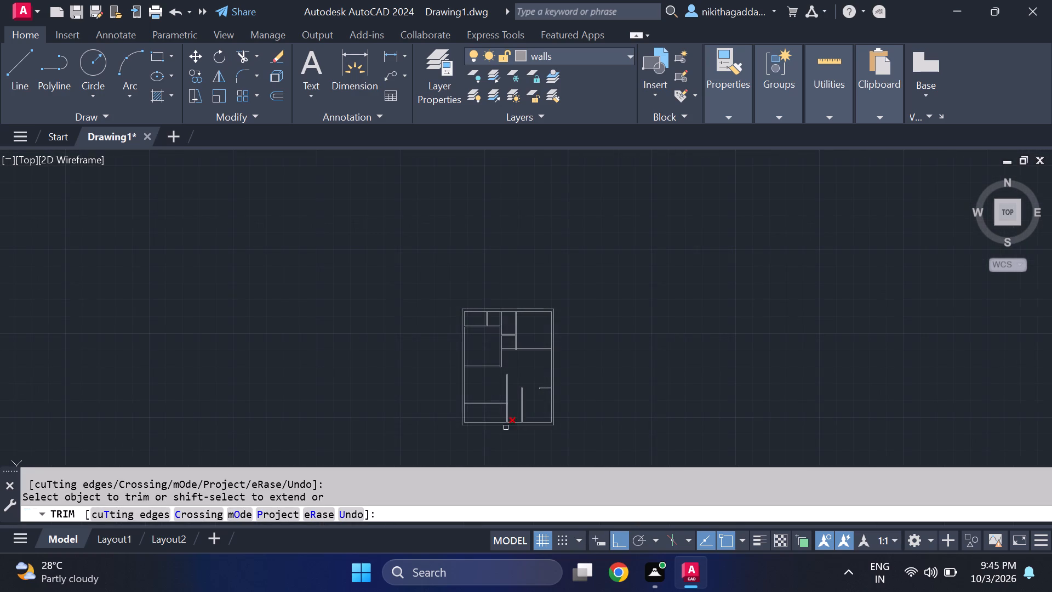
scroll(548, 408, up, 1)
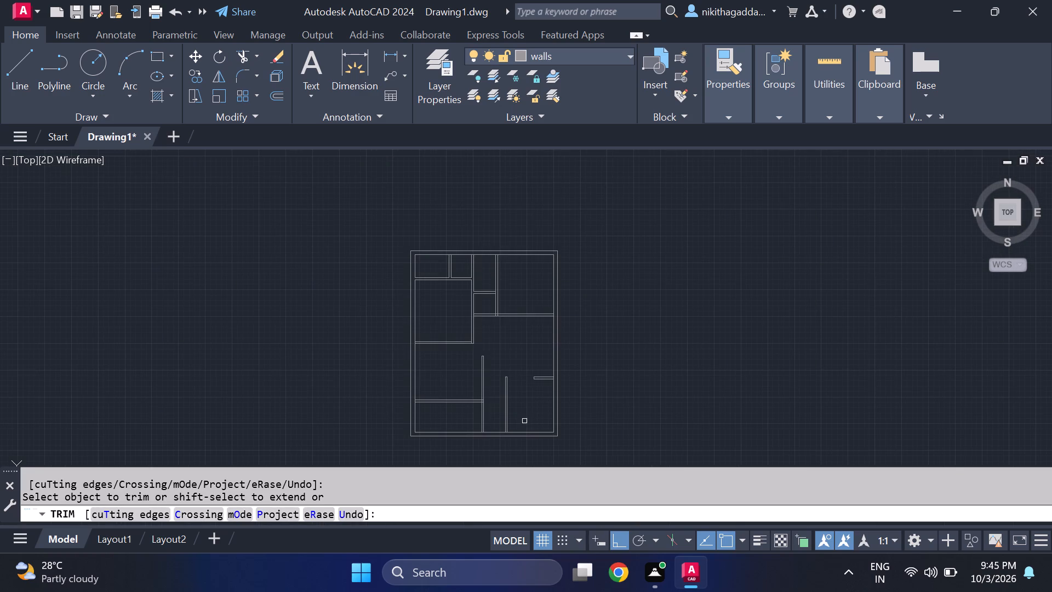
scroll(523, 421, up, 1)
middle_drag(523, 421, 519, 352)
scroll(493, 375, up, 2)
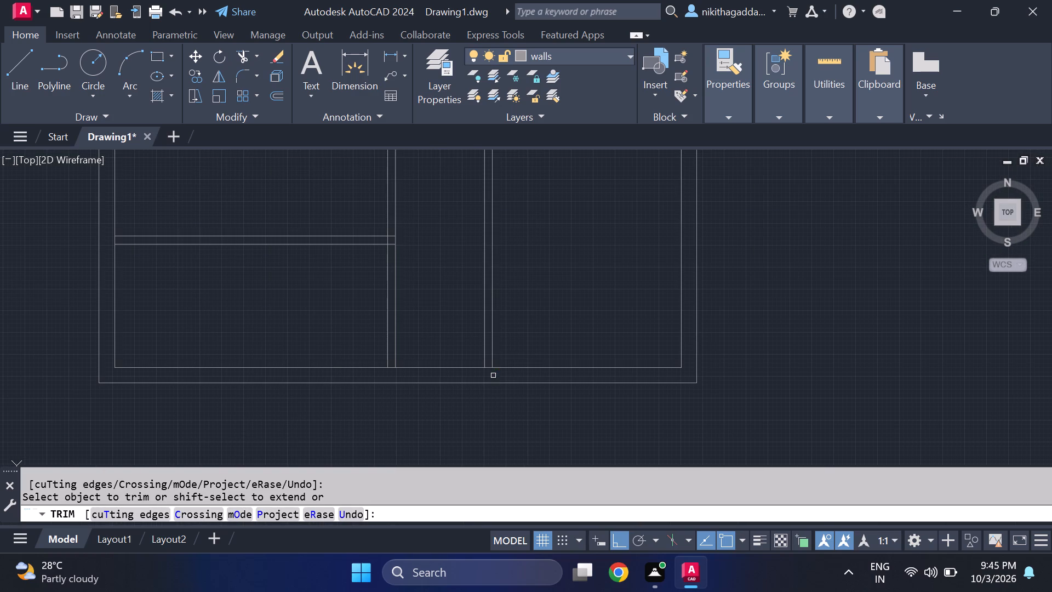
scroll(535, 329, down, 3)
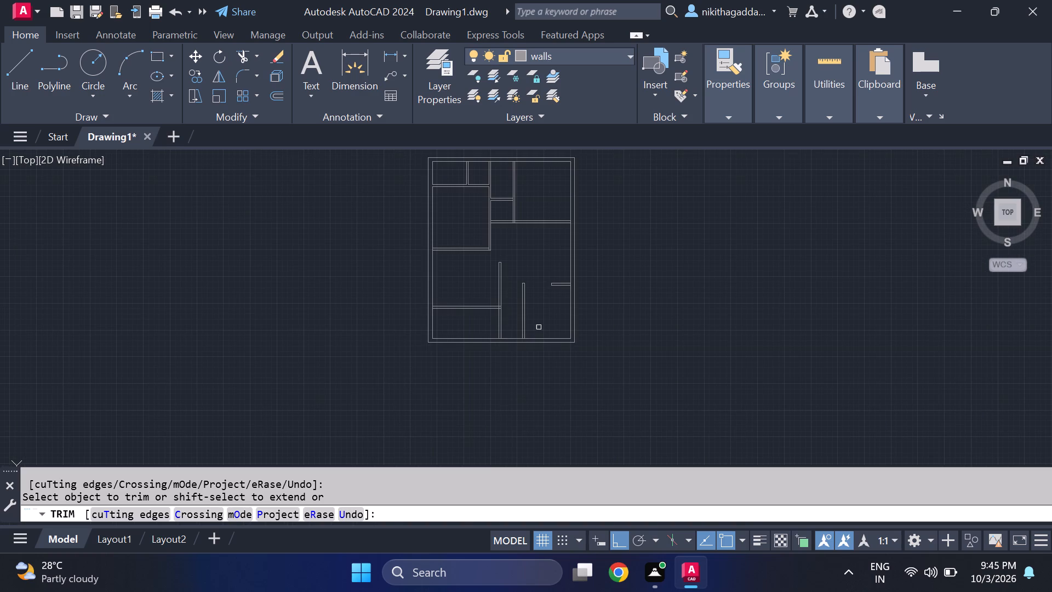
key(Escape)
Extend both lines of the lower-left horizontal partition across the taller vertical partition to the shorter vertical partition.
text(ex)
key(Return)
scroll(512, 301, up, 3)
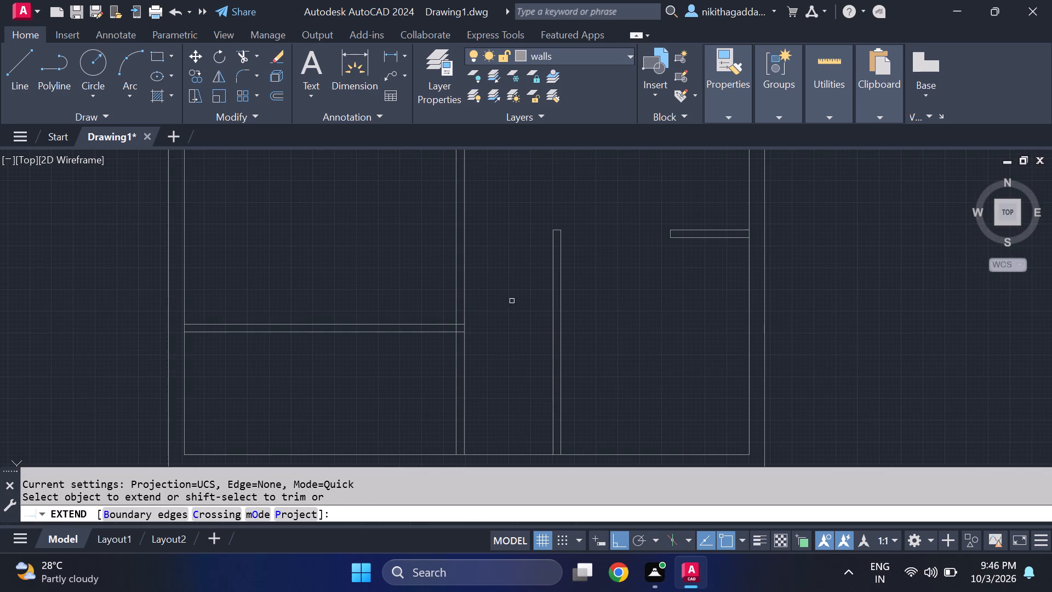
click(460, 325)
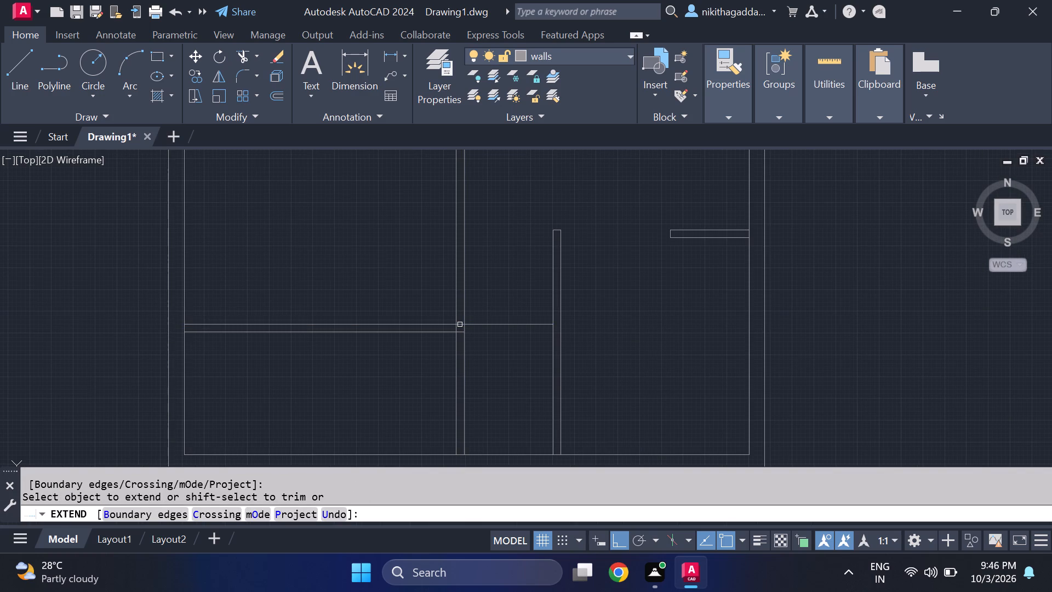
click(460, 333)
key(Escape)
Extend the left line of the shorter vertical partition down to the bottom wall's outer line.
text(ex)
key(Return)
scroll(583, 315, down, 3)
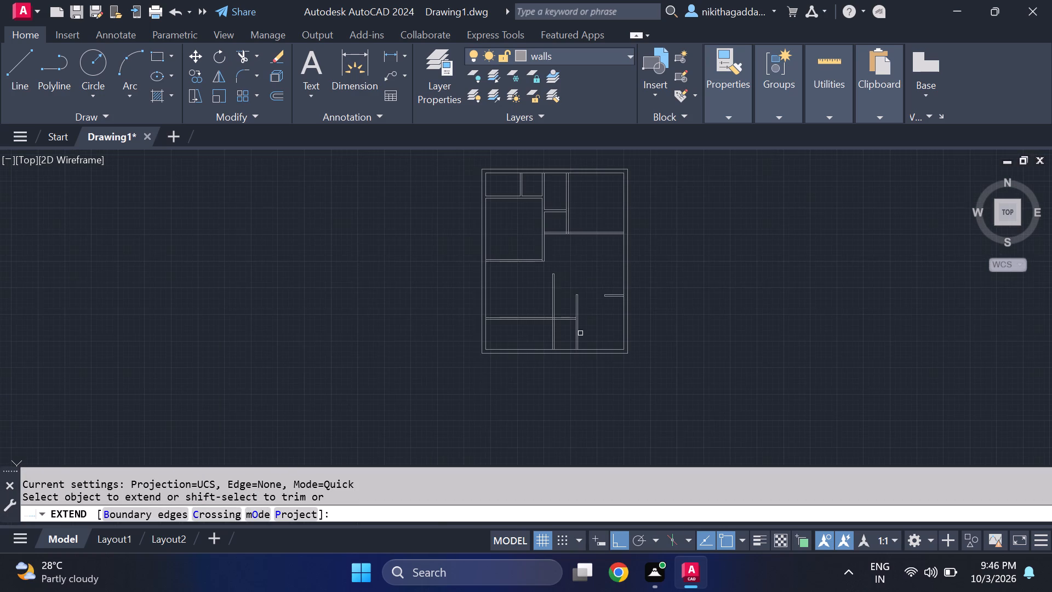
scroll(584, 340, up, 2)
click(564, 356)
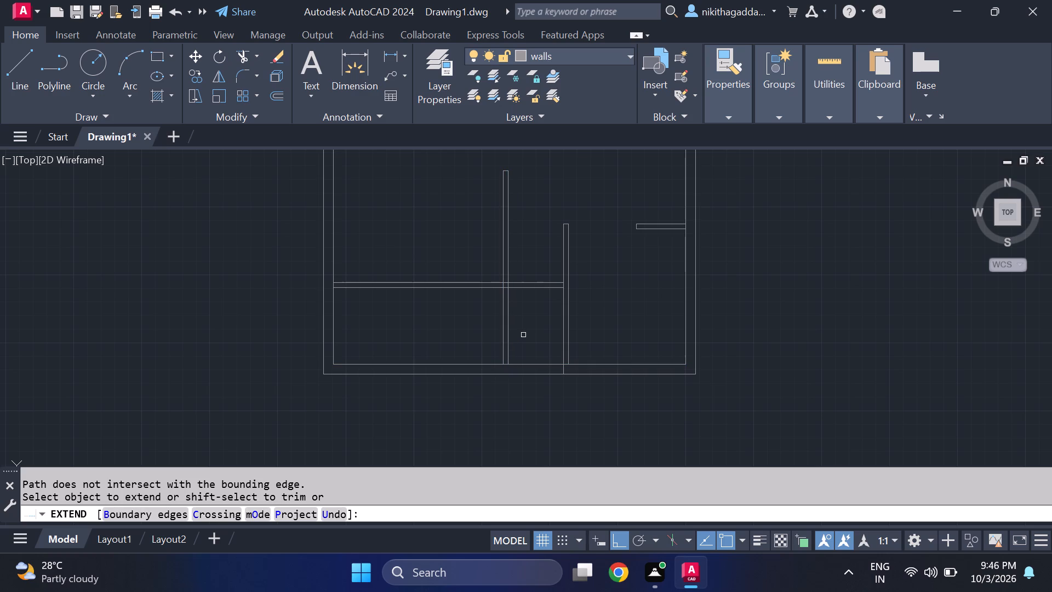
key(Escape)
Trim the taller vertical partition below the lower-left horizontal partition and clear the line pieces inside their T-junction.
text(tr)
key(Return)
drag(524, 334, 482, 341)
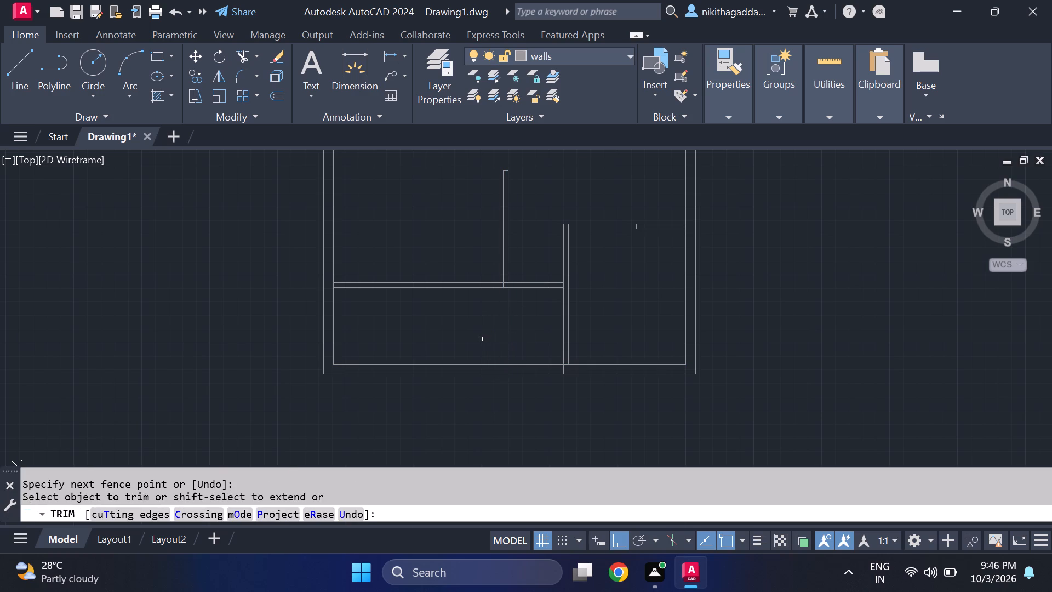
scroll(519, 289, up, 1)
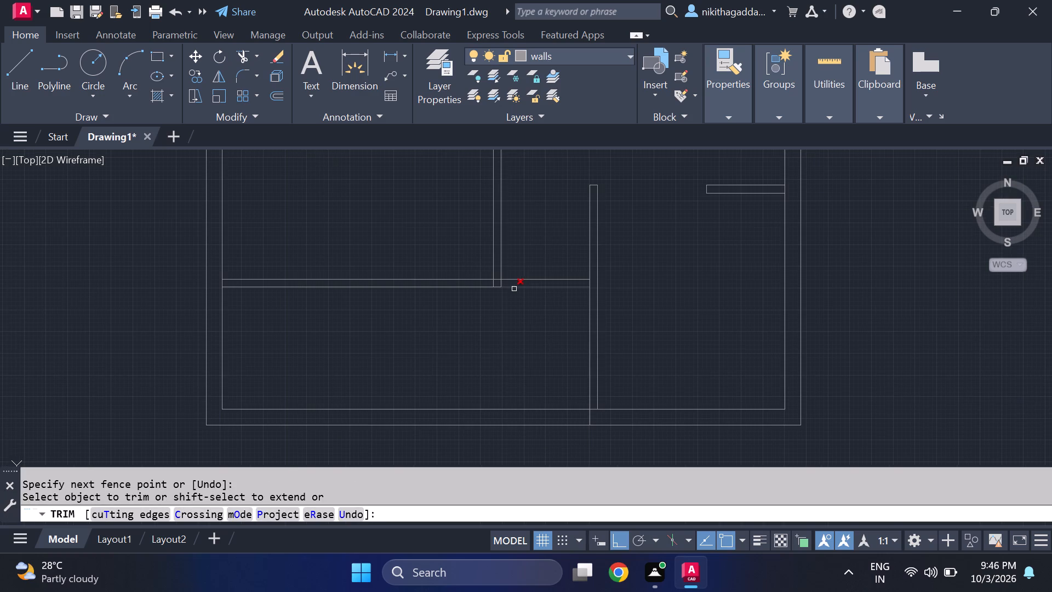
scroll(501, 284, up, 2)
drag(519, 275, 477, 277)
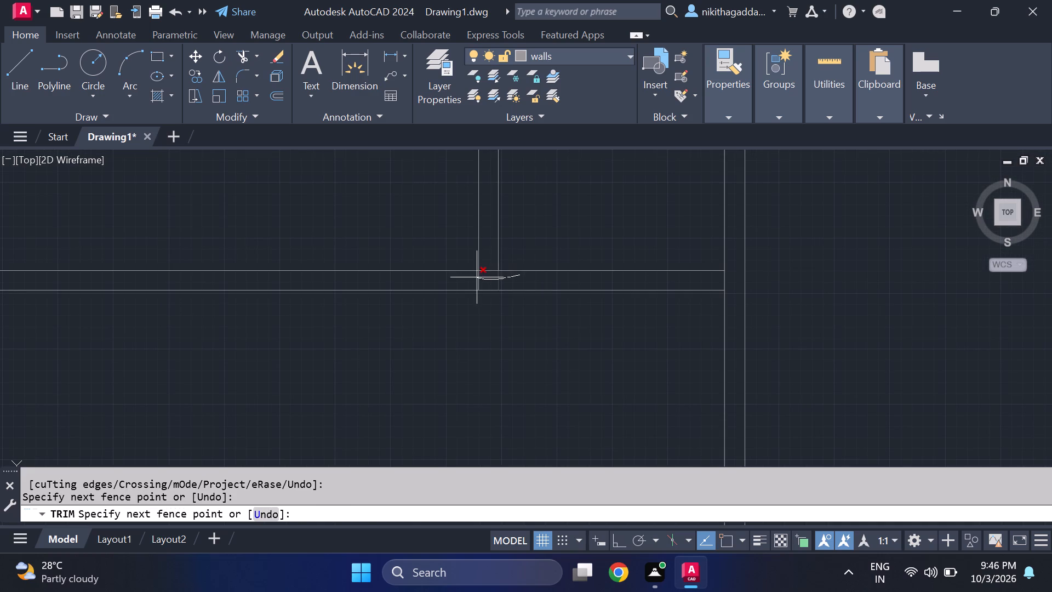
drag(477, 277, 470, 278)
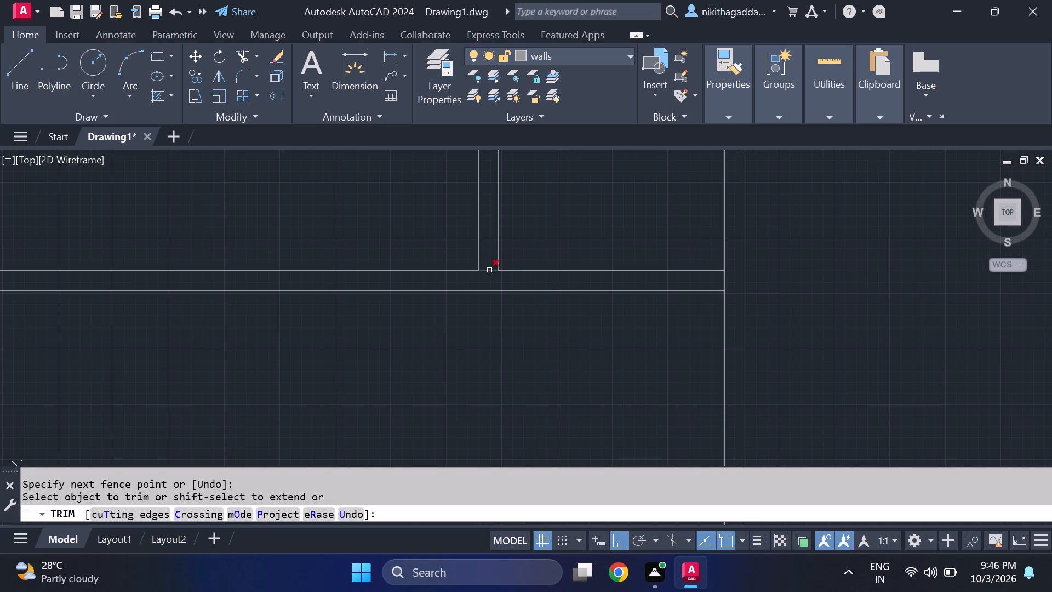
click(489, 270)
scroll(518, 326, down, 4)
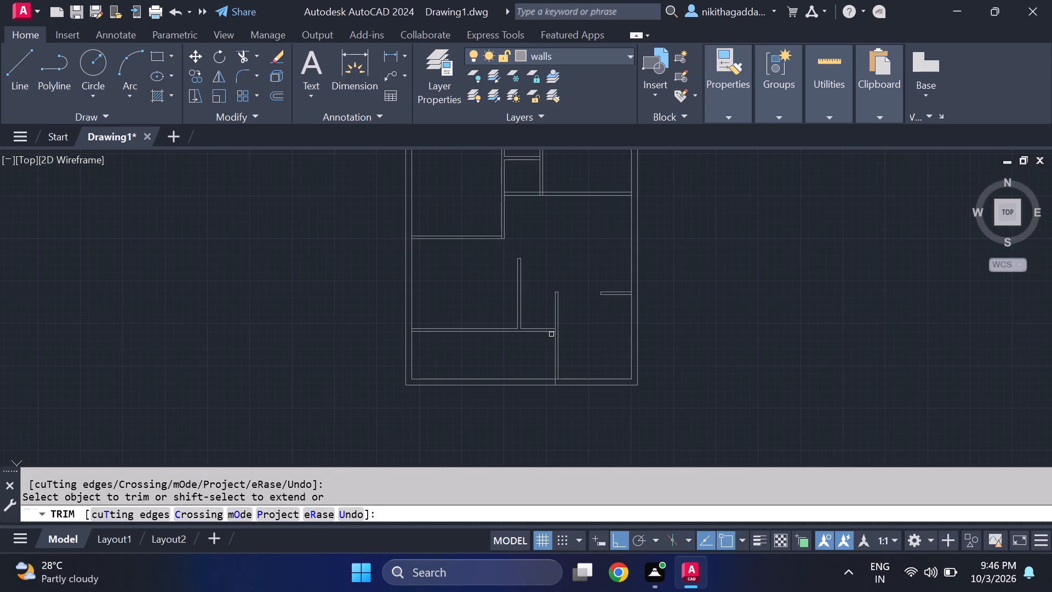
Trim the pieces closing off the shorter vertical partition where it meets the lower horizontal partition and the bottom wall's inner line.
scroll(559, 331, up, 4)
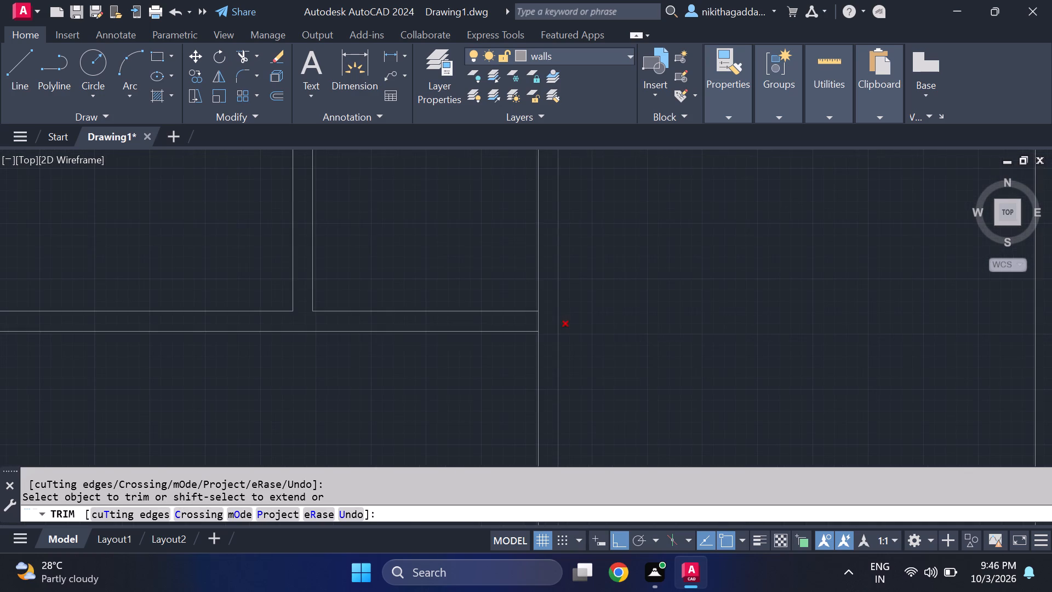
click(540, 321)
scroll(570, 329, down, 5)
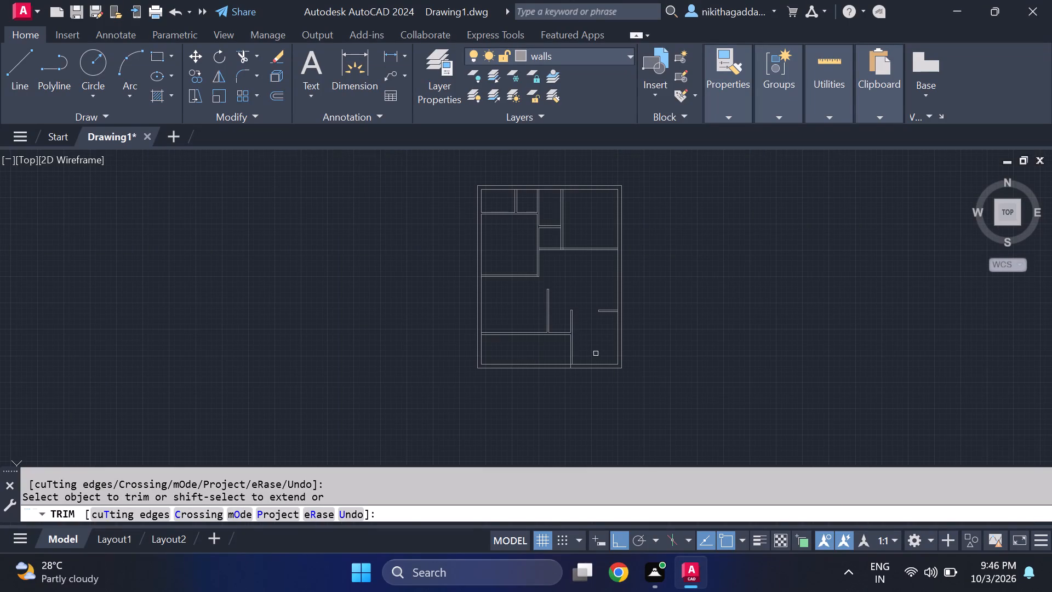
scroll(565, 380, up, 4)
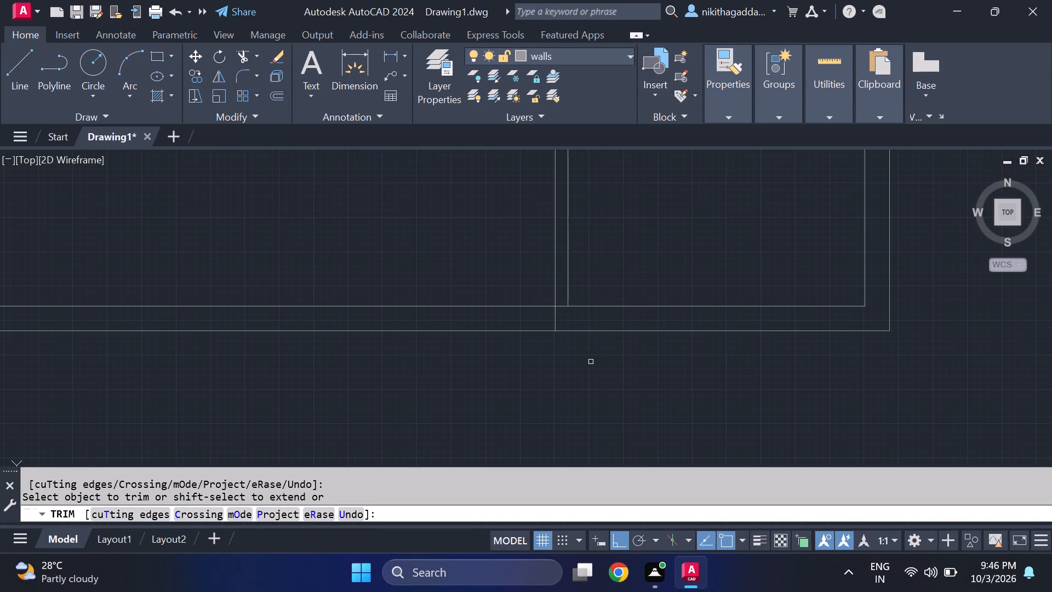
click(561, 304)
scroll(643, 365, down, 2)
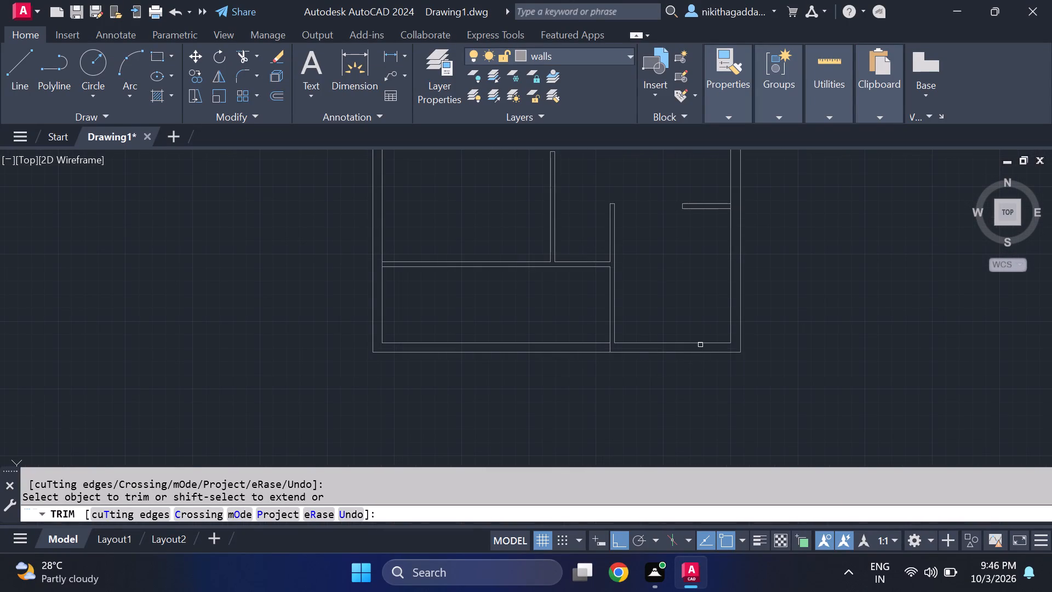
Trim the right outer wall's inner line where the short stub partition and the upper-right horizontal partition meet it.
scroll(695, 338, down, 2)
scroll(708, 298, up, 4)
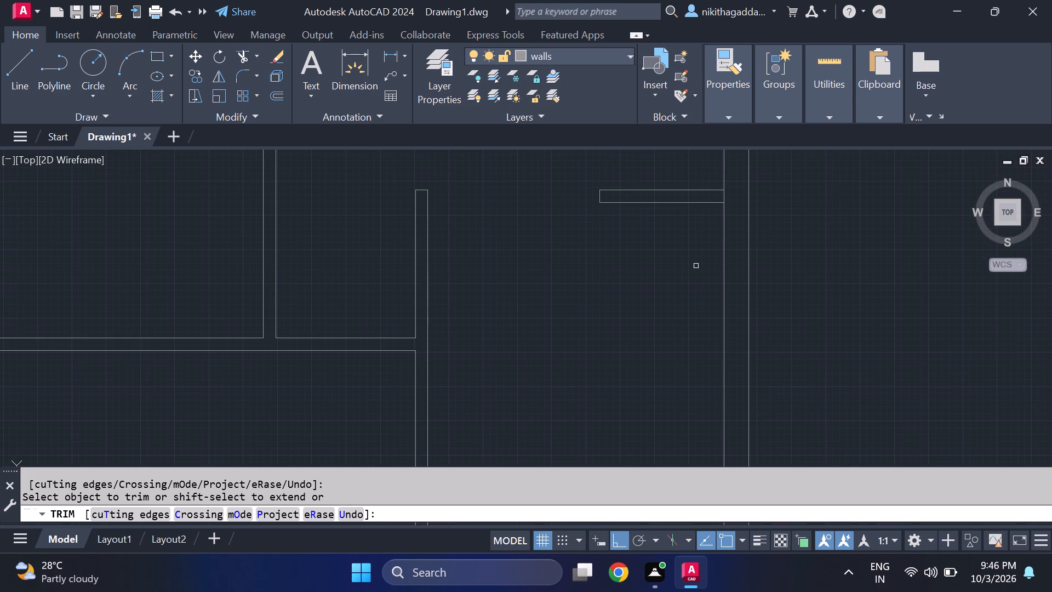
middle_drag(695, 261, 652, 315)
middle_click(652, 315)
click(682, 251)
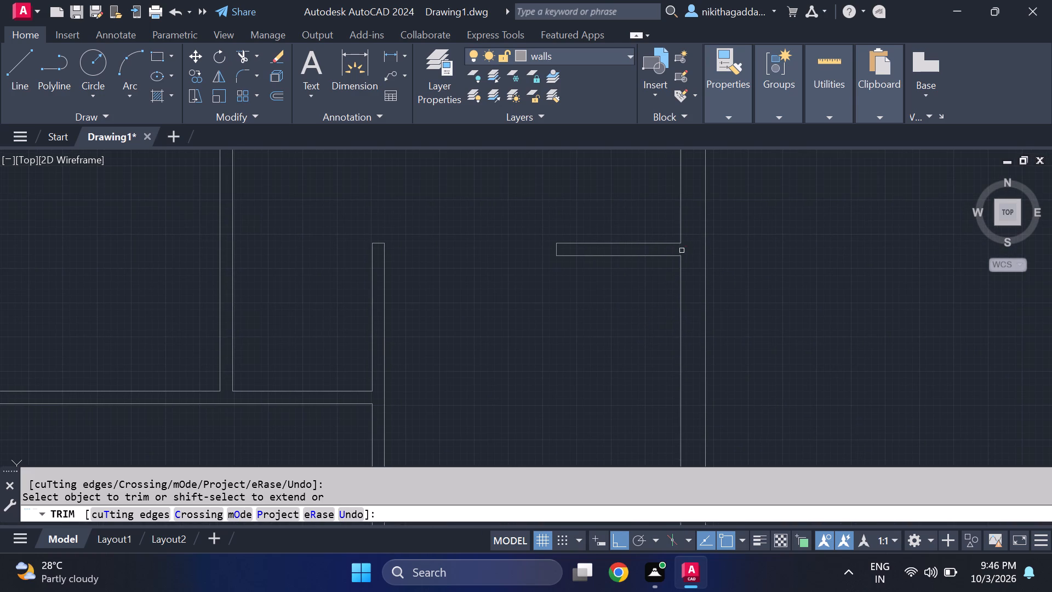
scroll(619, 334, down, 4)
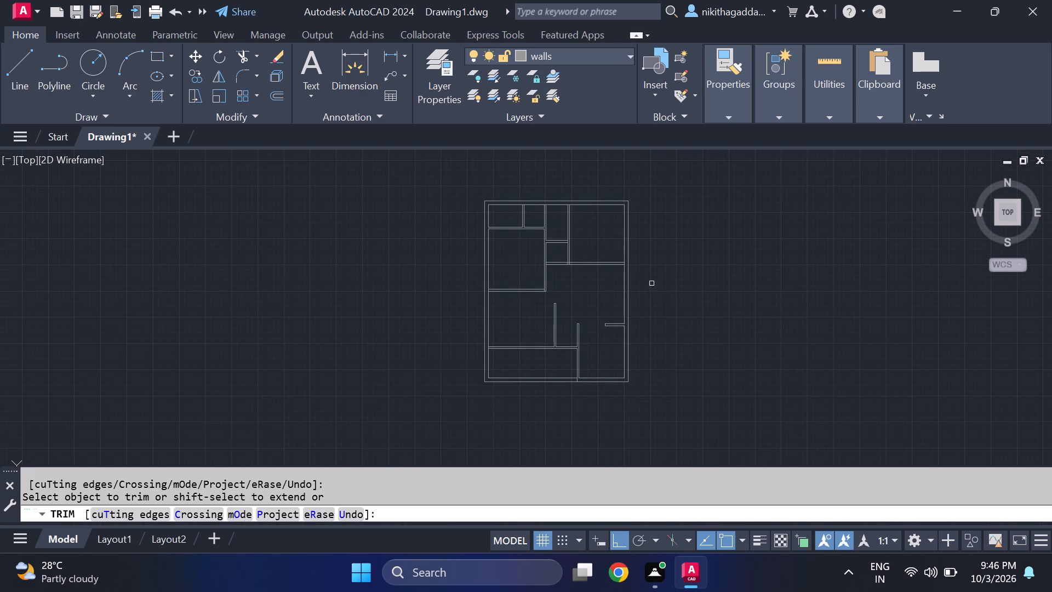
scroll(637, 264, up, 3)
scroll(578, 263, up, 2)
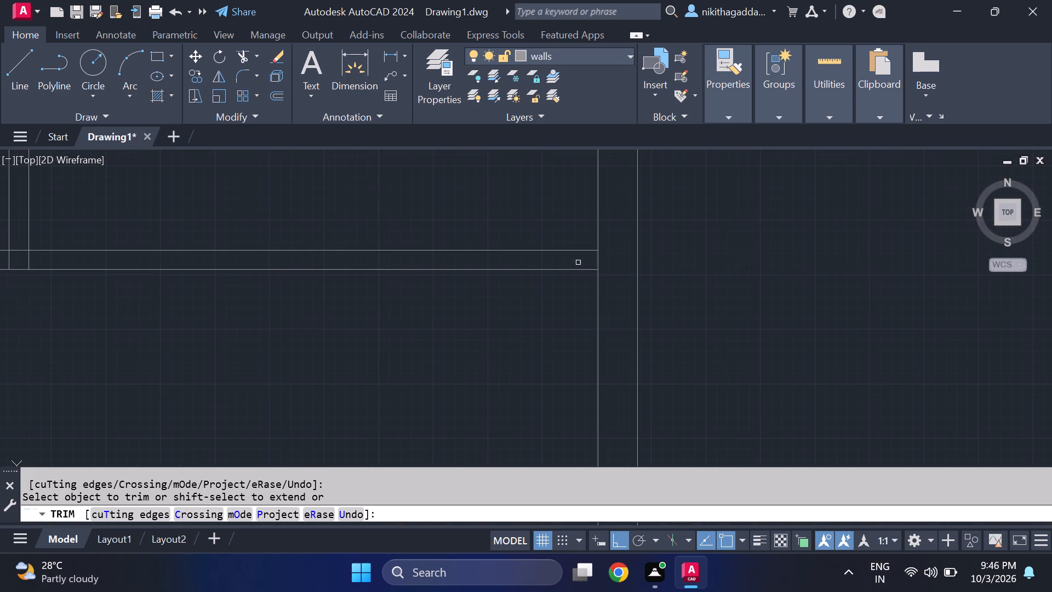
click(597, 254)
scroll(519, 320, down, 4)
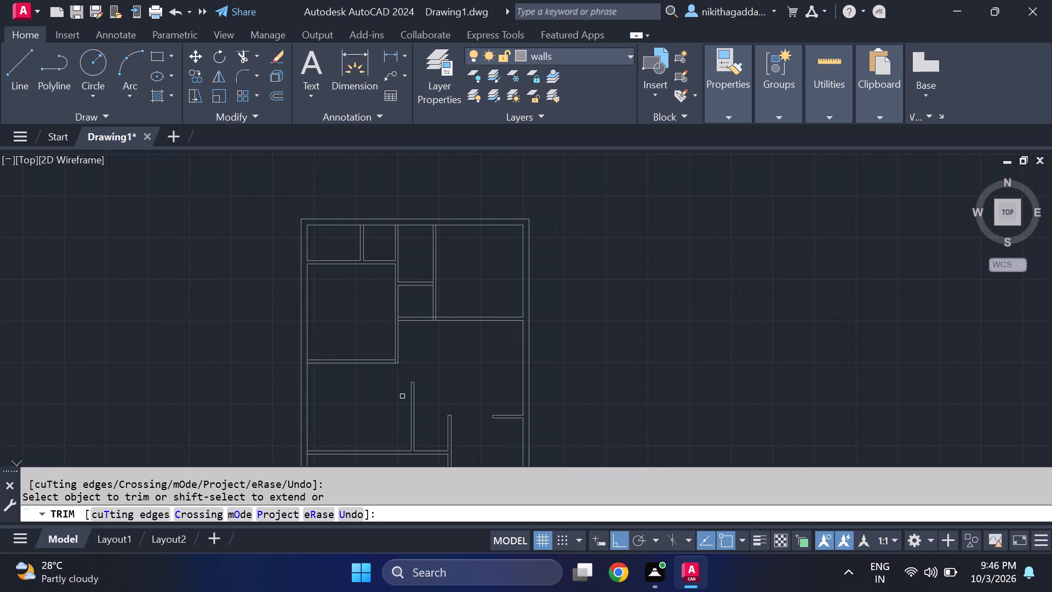
scroll(409, 382, down, 1)
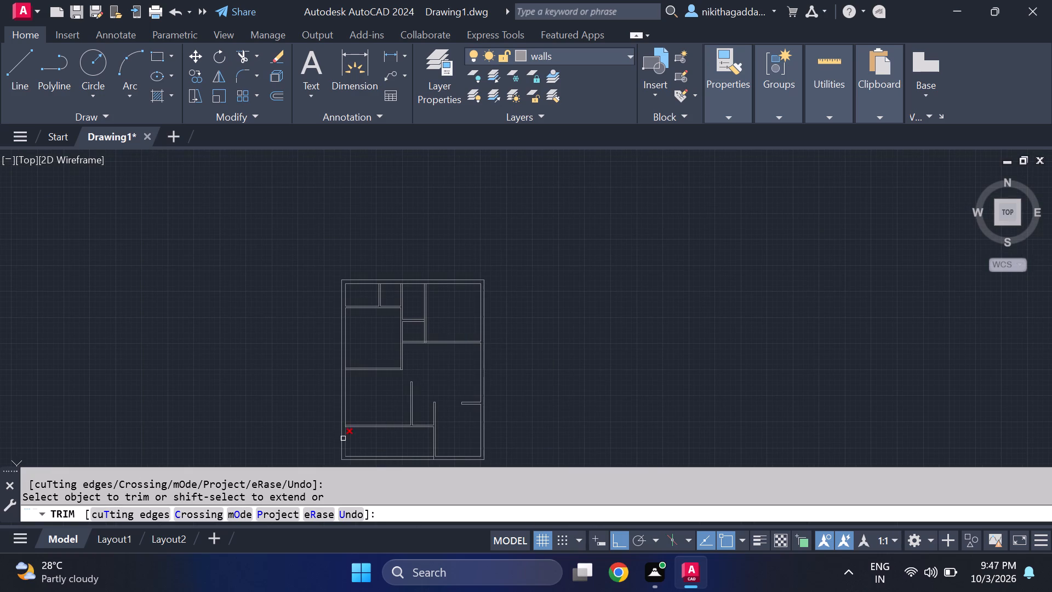
Trim the left outer wall's inner line where the lower-left and middle-left horizontal partitions meet it.
scroll(343, 439, up, 4)
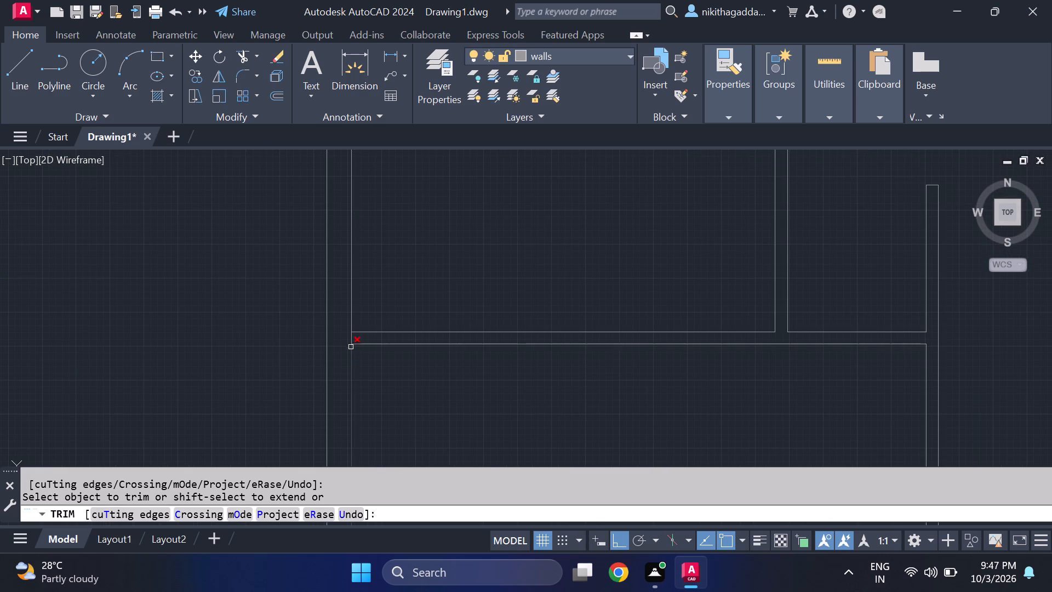
click(351, 341)
scroll(418, 395, down, 3)
middle_drag(453, 415, 452, 386)
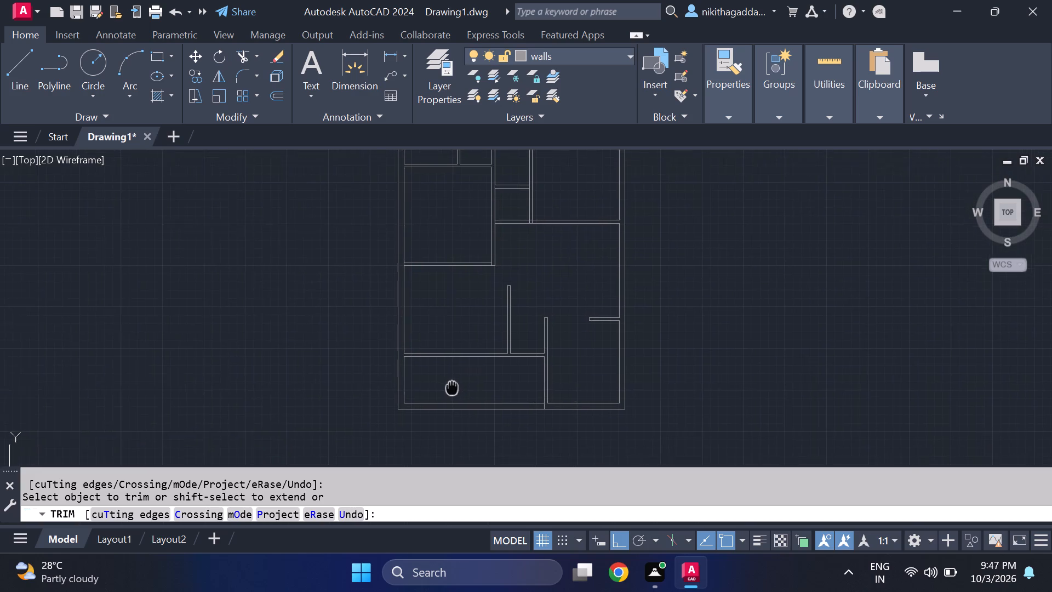
middle_drag(452, 386, 454, 382)
scroll(471, 386, up, 1)
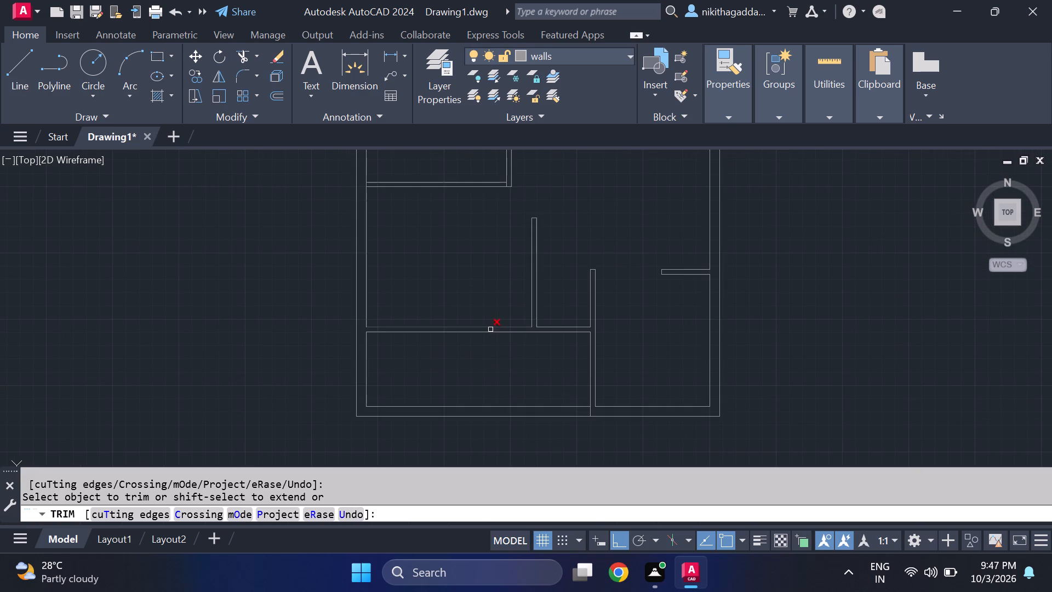
middle_click(468, 280)
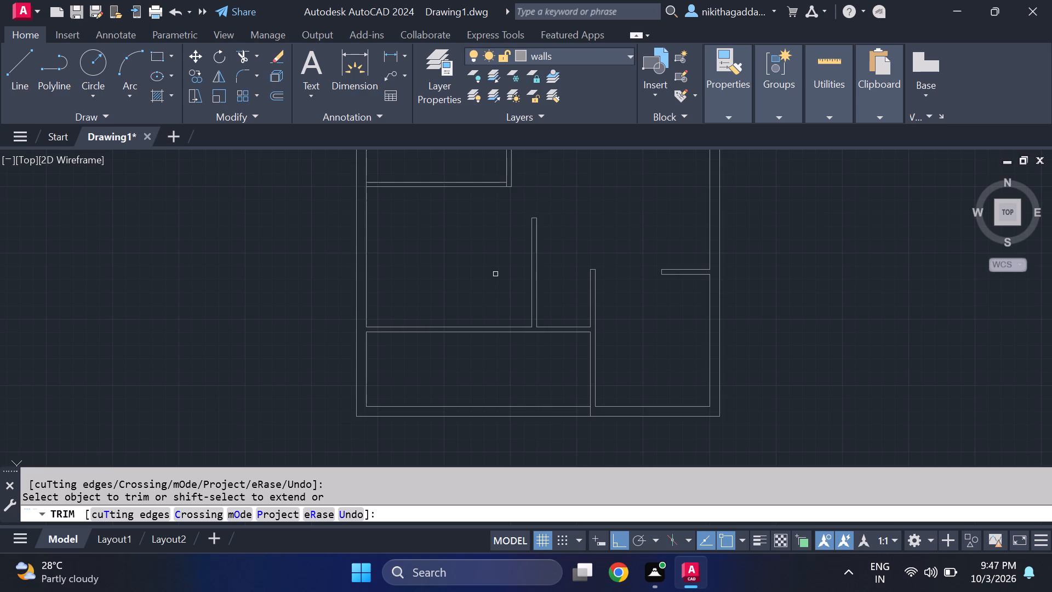
scroll(496, 274, down, 2)
middle_click(501, 269)
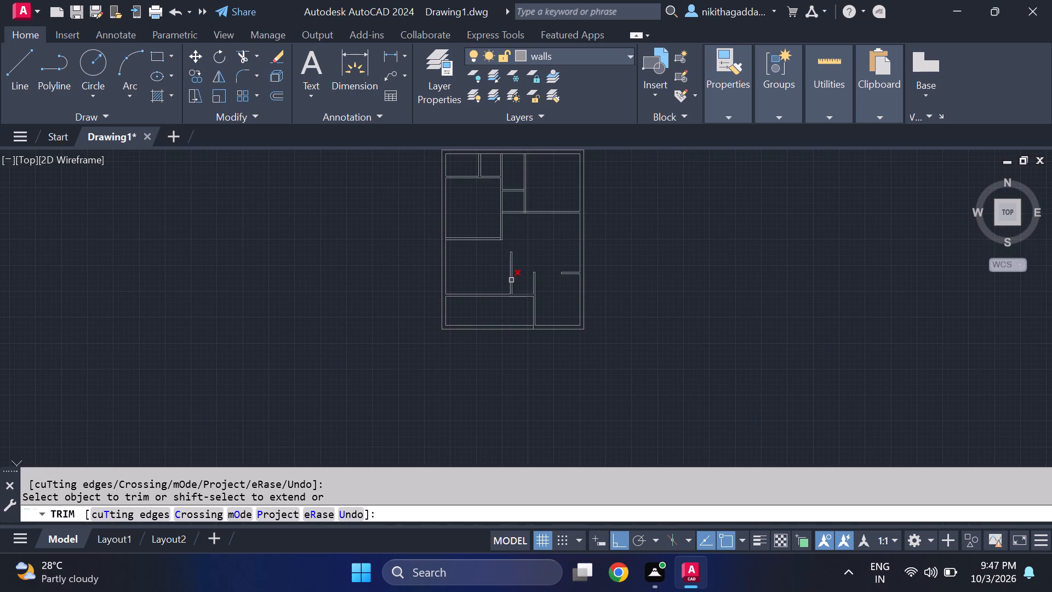
scroll(437, 234, up, 4)
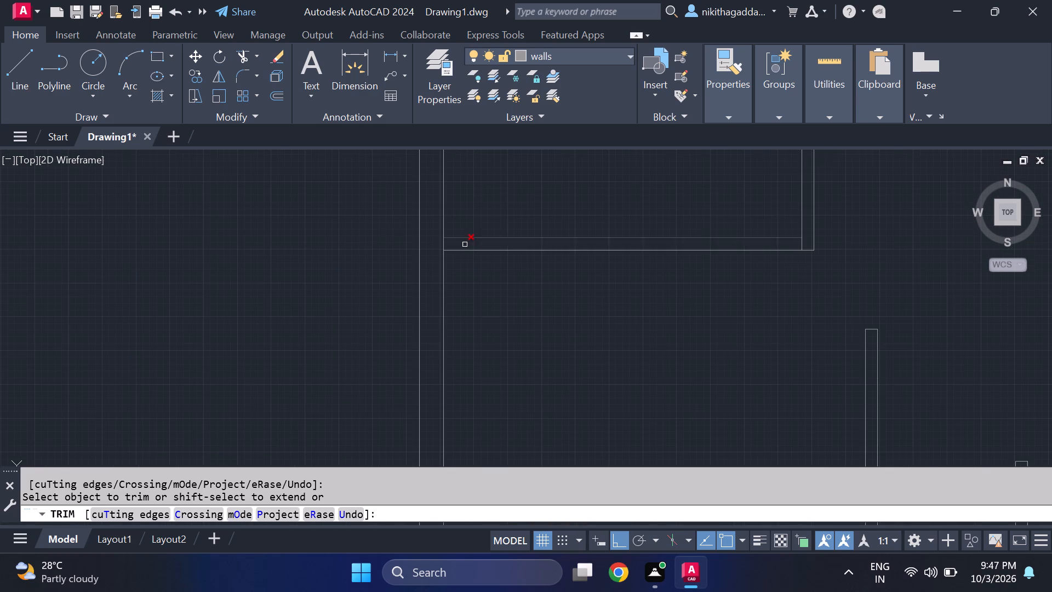
click(443, 247)
scroll(575, 287, down, 3)
Trim the short vertical piece inside the lower-right corner of the middle-left room's partitions.
scroll(631, 283, up, 2)
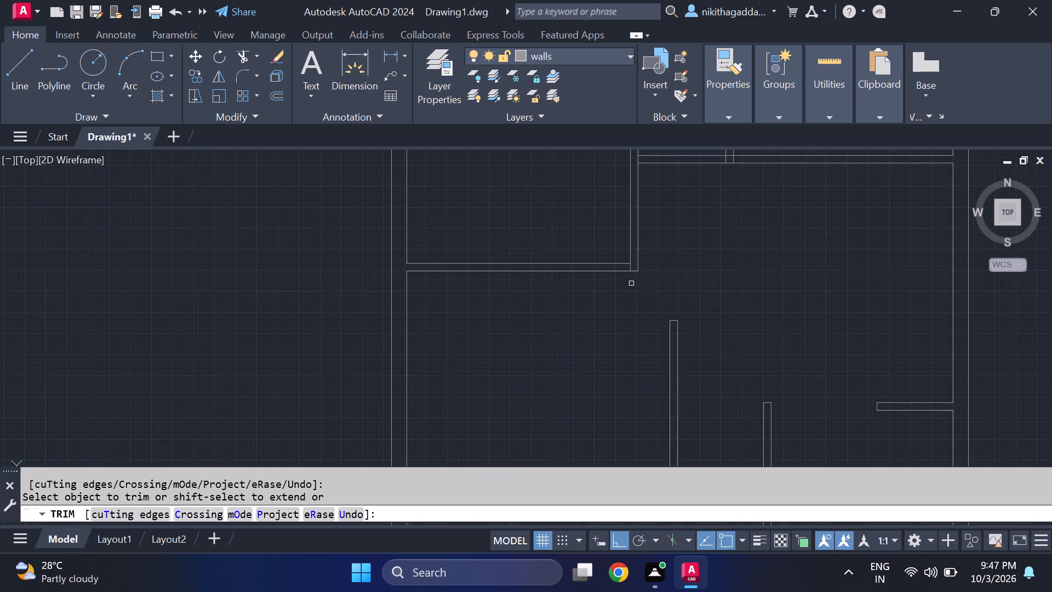
scroll(631, 283, up, 1)
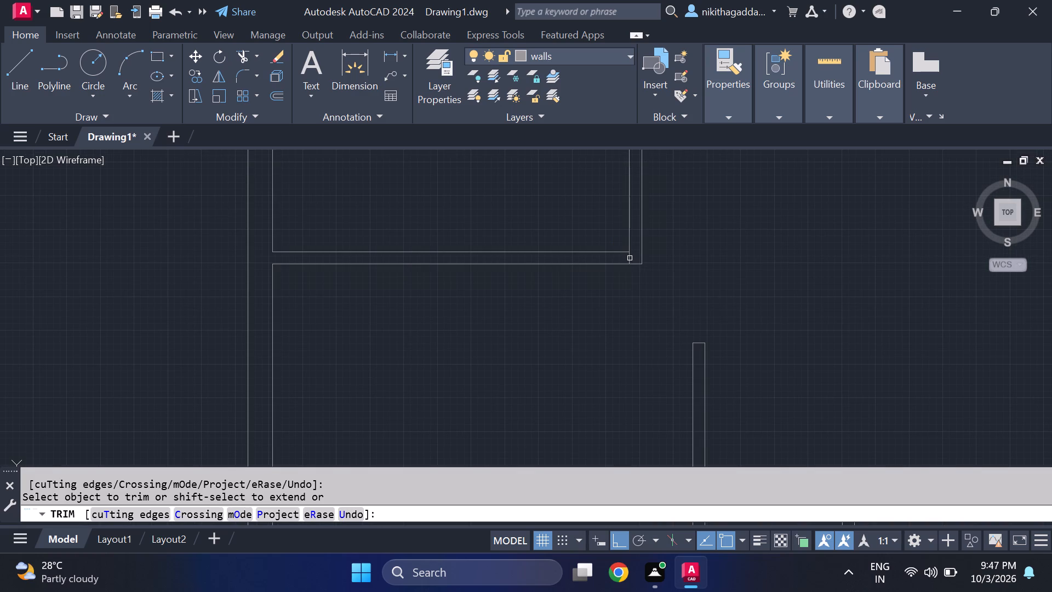
click(630, 258)
scroll(703, 275, down, 3)
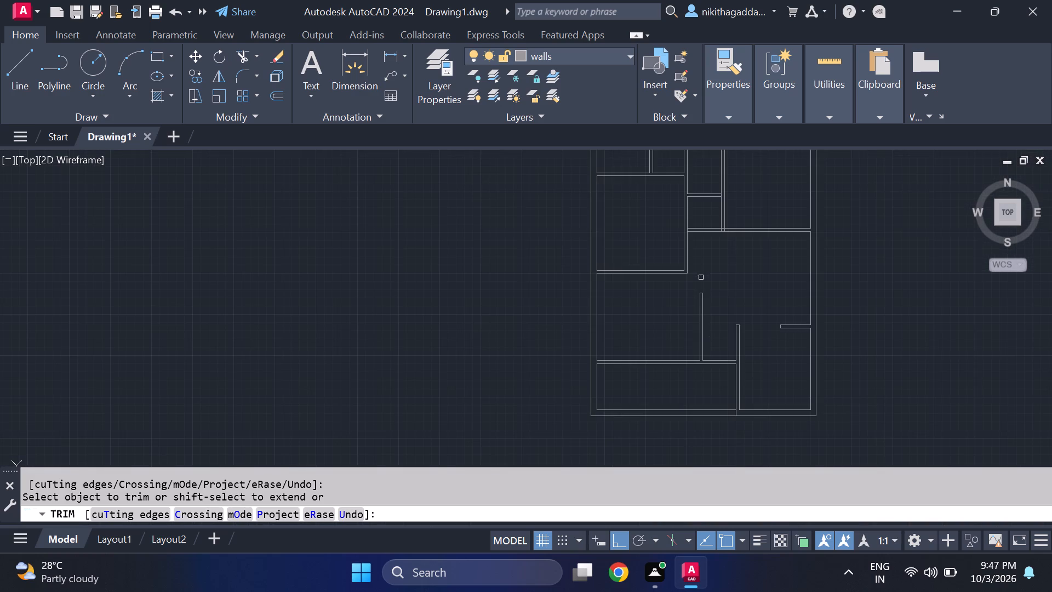
Trim the vertical partition's left line and the upper-right horizontal partition's top line inside their junction.
middle_drag(617, 238, 616, 276)
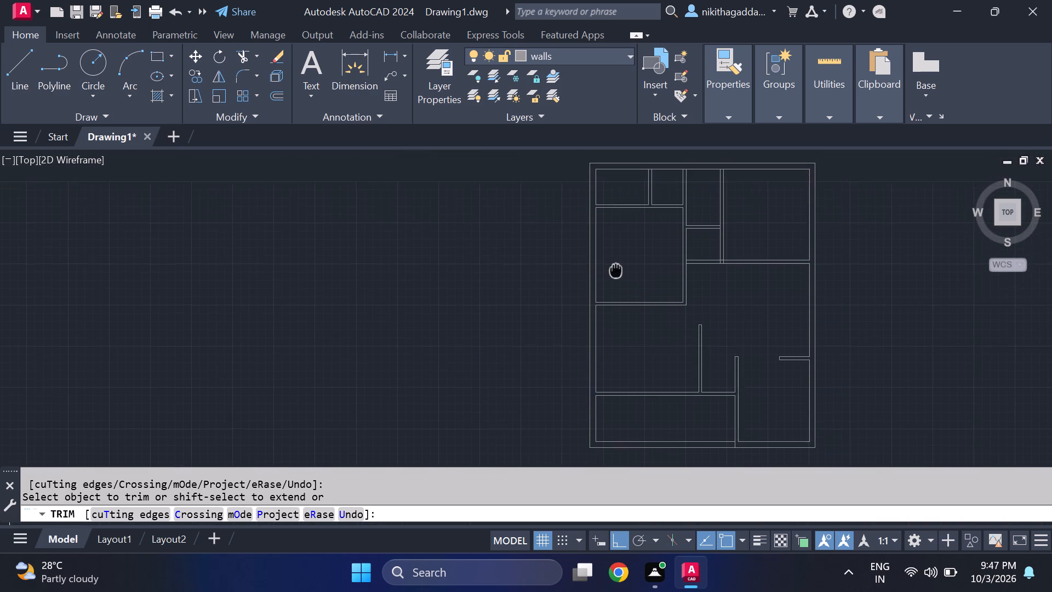
middle_drag(616, 276, 616, 304)
scroll(586, 242, up, 2)
scroll(604, 248, down, 4)
scroll(665, 267, up, 2)
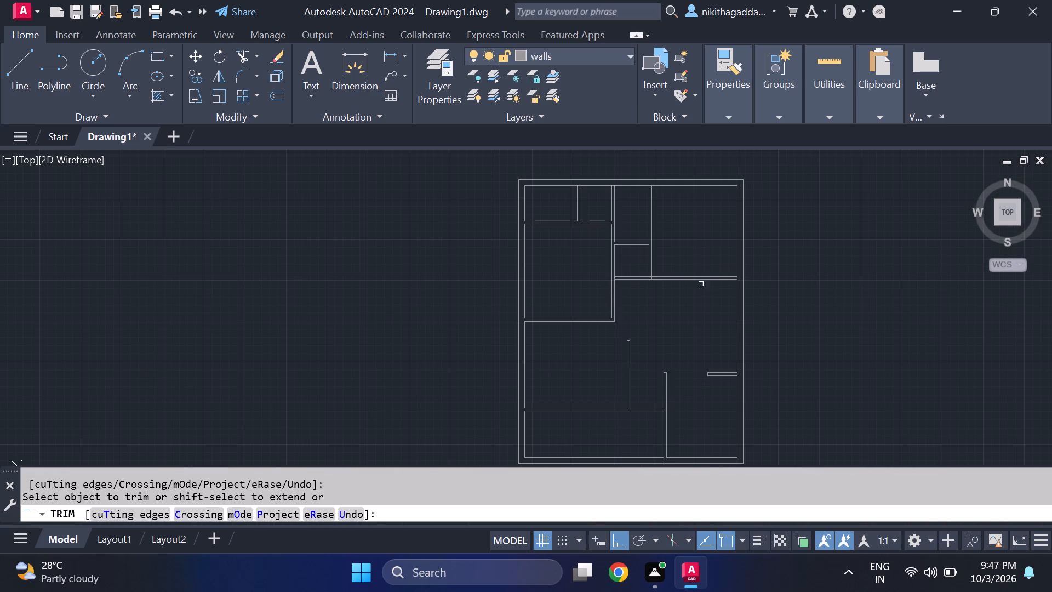
scroll(660, 271, up, 4)
click(640, 268)
click(648, 256)
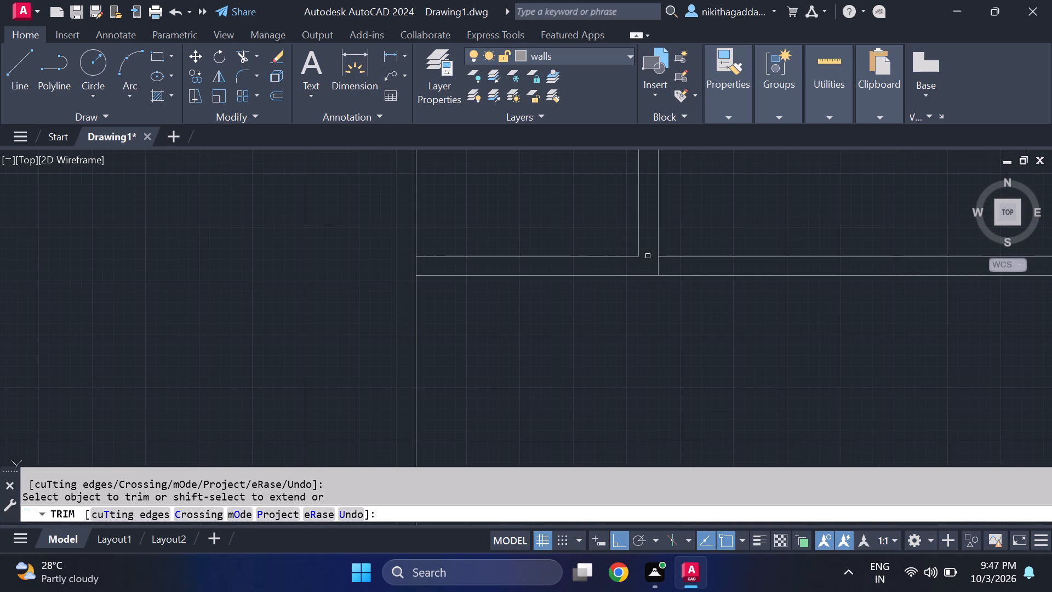
scroll(631, 316, down, 3)
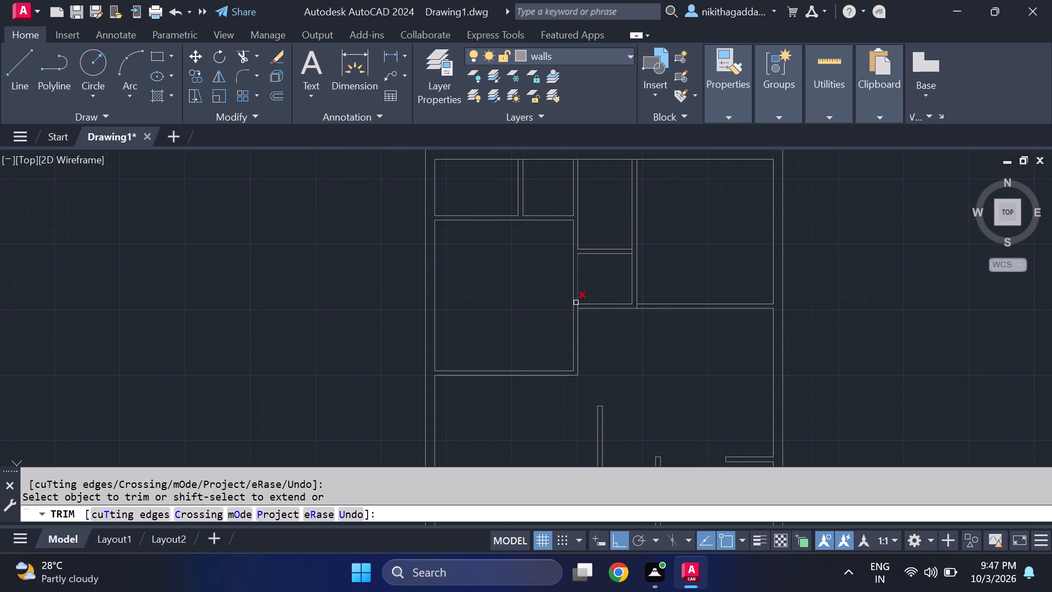
key(Escape)
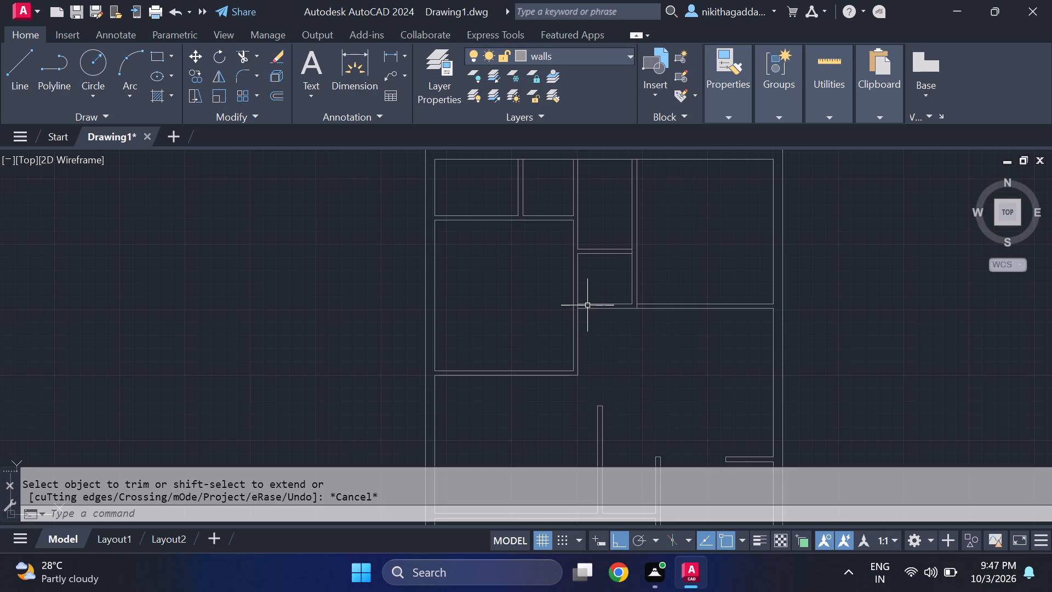
Draw a short line across the horizontal partition below the small upper-left middle room, at the midpoint of the room's bottom line.
key(l)
key(Return)
scroll(517, 240, up, 1)
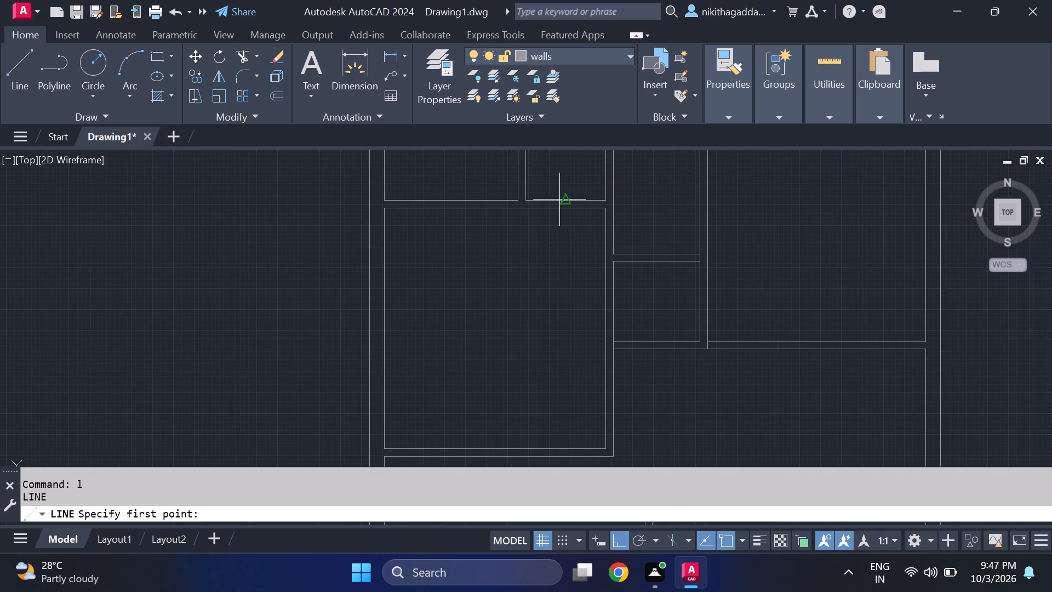
click(561, 199)
click(564, 211)
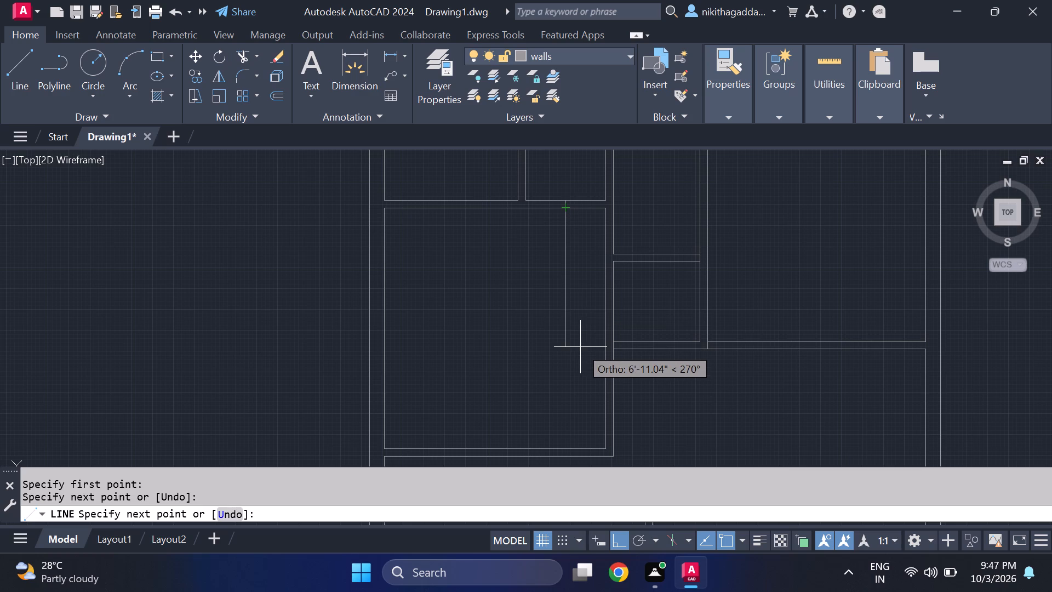
key(Escape)
Trim the horizontal partition's top line between the vertical partition and the new short line.
text(tr)
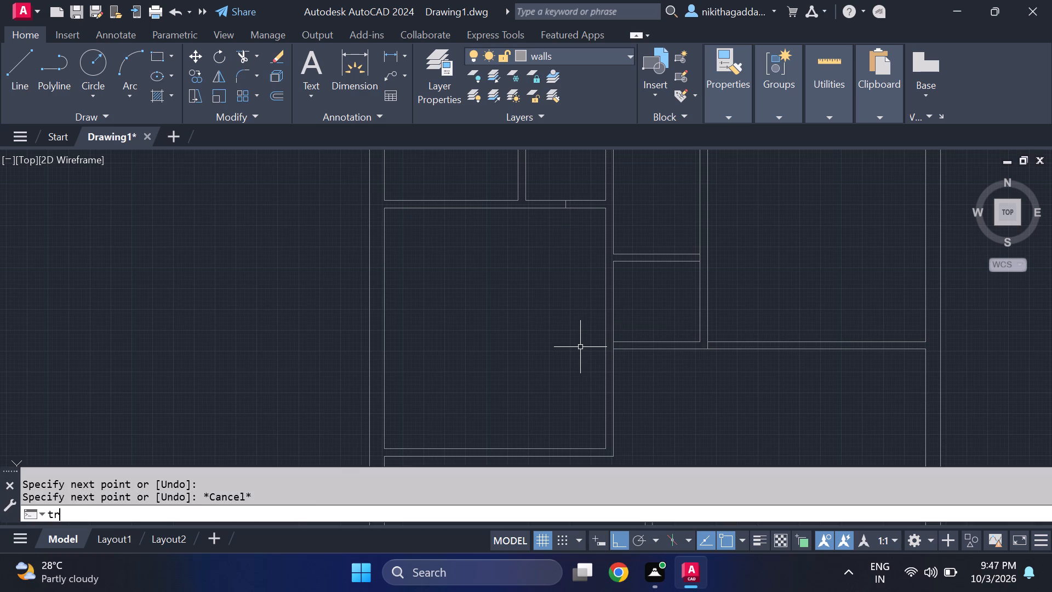
key(Return)
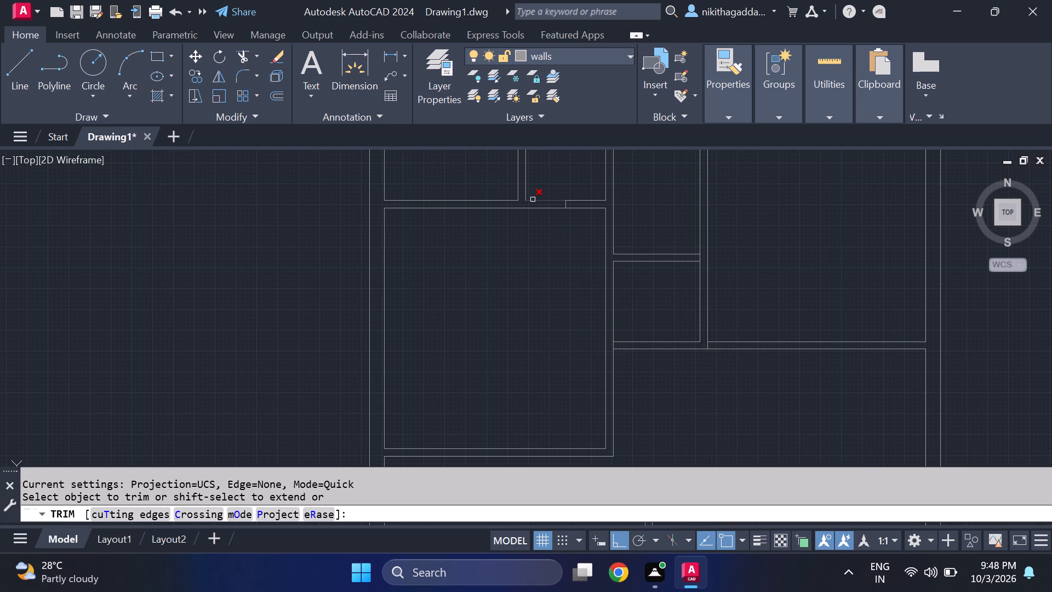
click(533, 200)
key(Escape)
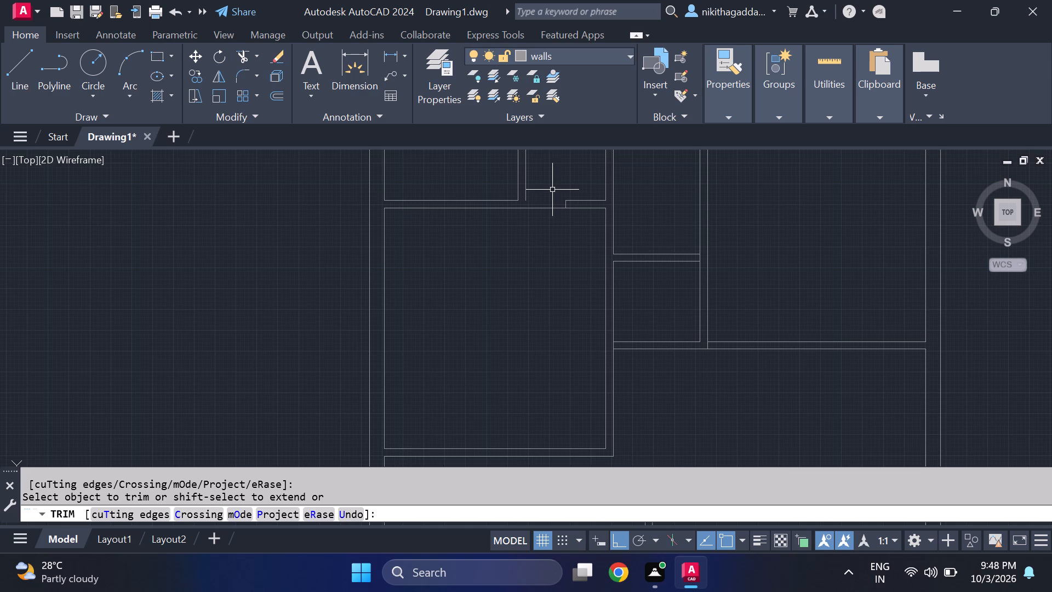
Extend both lines of the vertical partition between the two upper-left rooms down to the horizontal partition's bottom line.
text(ex)
key(Return)
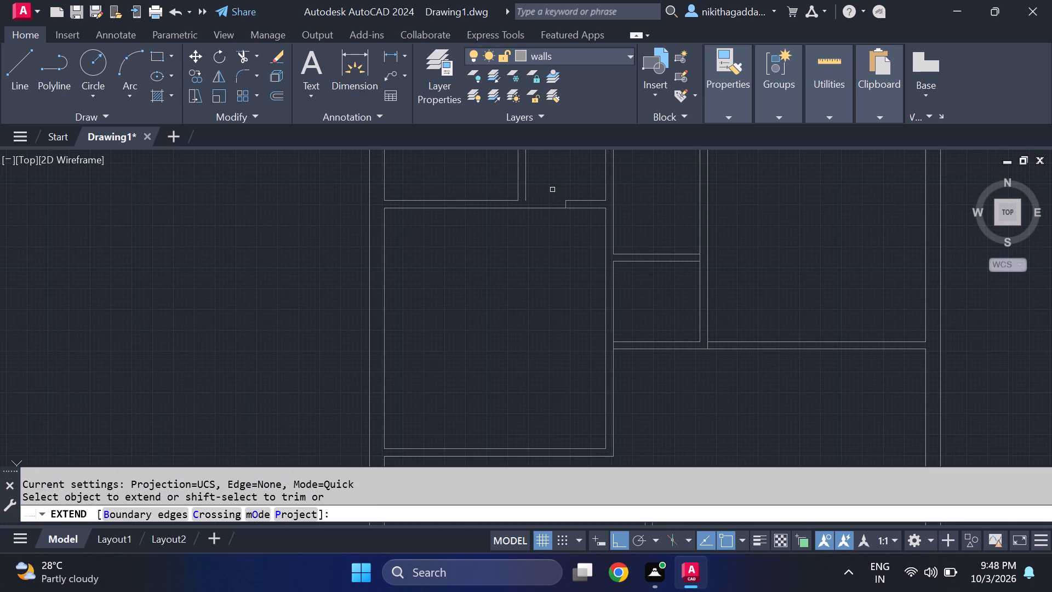
click(527, 192)
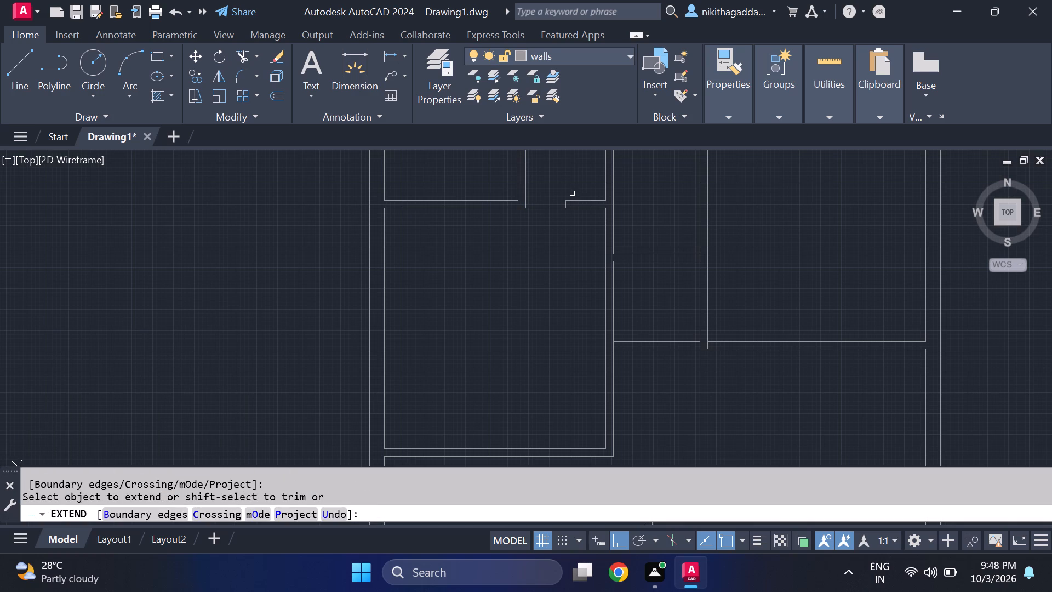
key(Escape)
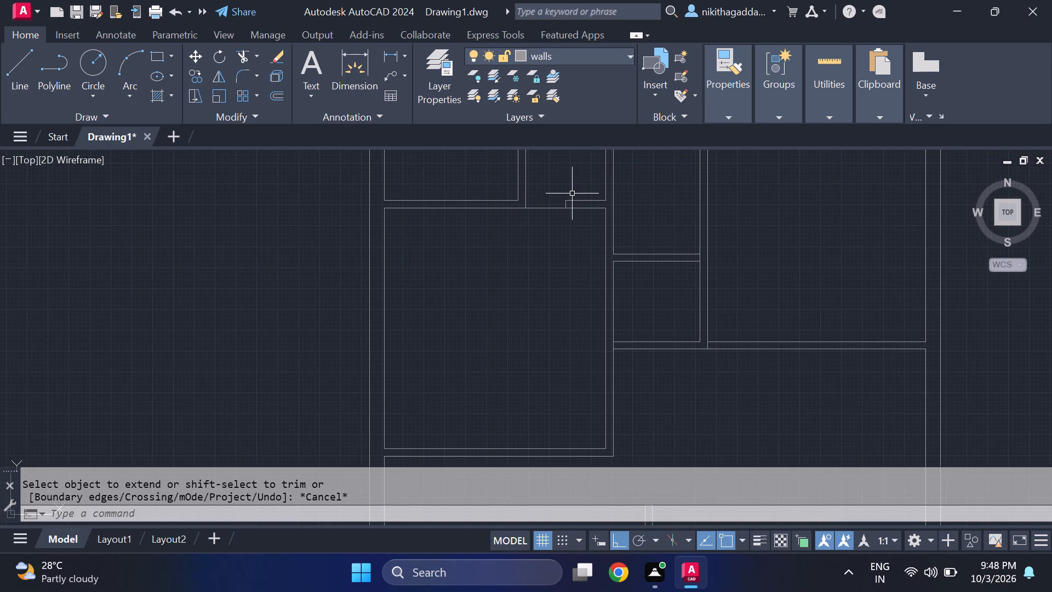
text(ex)
key(Return)
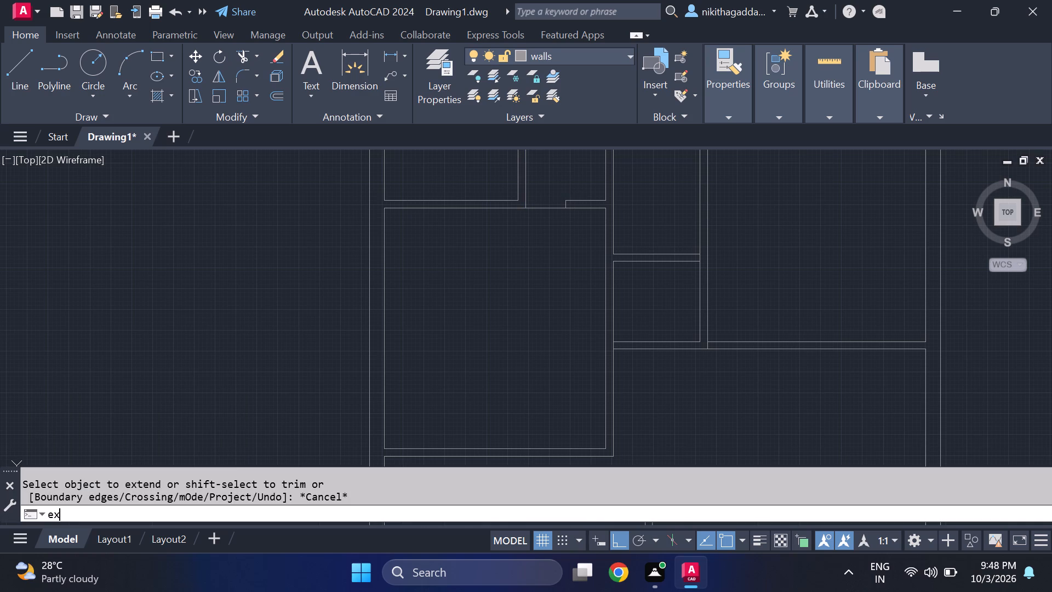
click(520, 176)
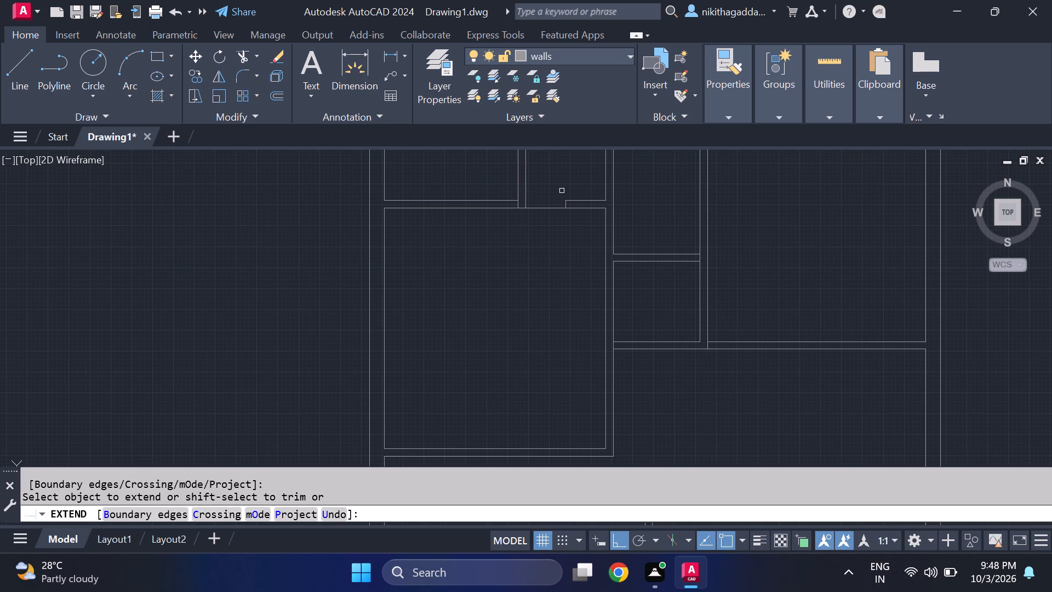
key(Escape)
Trim the horizontal partition's bottom line between the extended vertical partition and the short line to open the doorway.
text(tr)
key(Return)
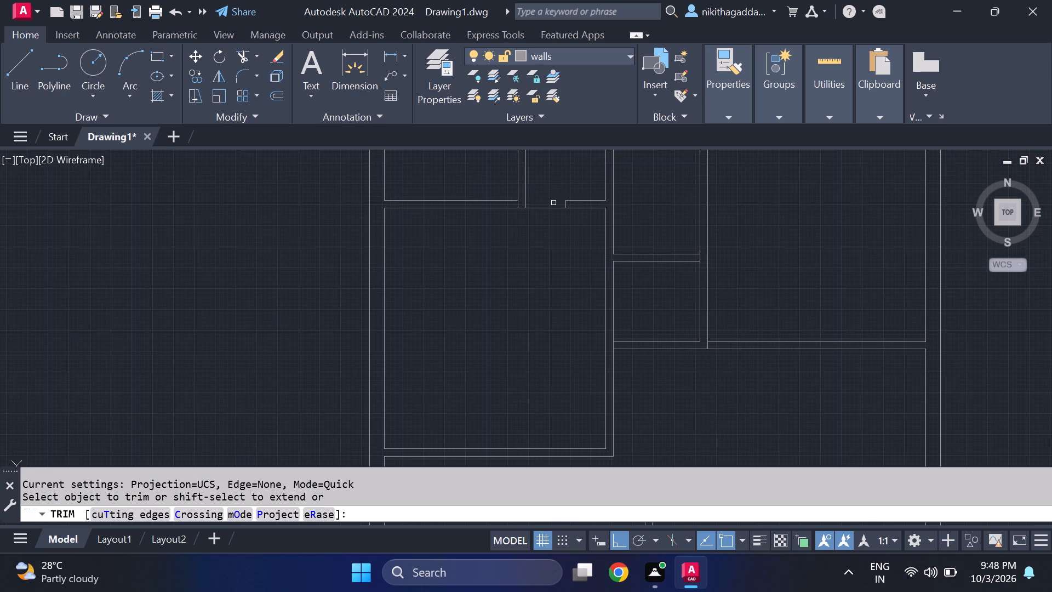
click(551, 207)
Trim the top outer wall's inner line where the three vertical partitions meet it.
scroll(547, 252, down, 3)
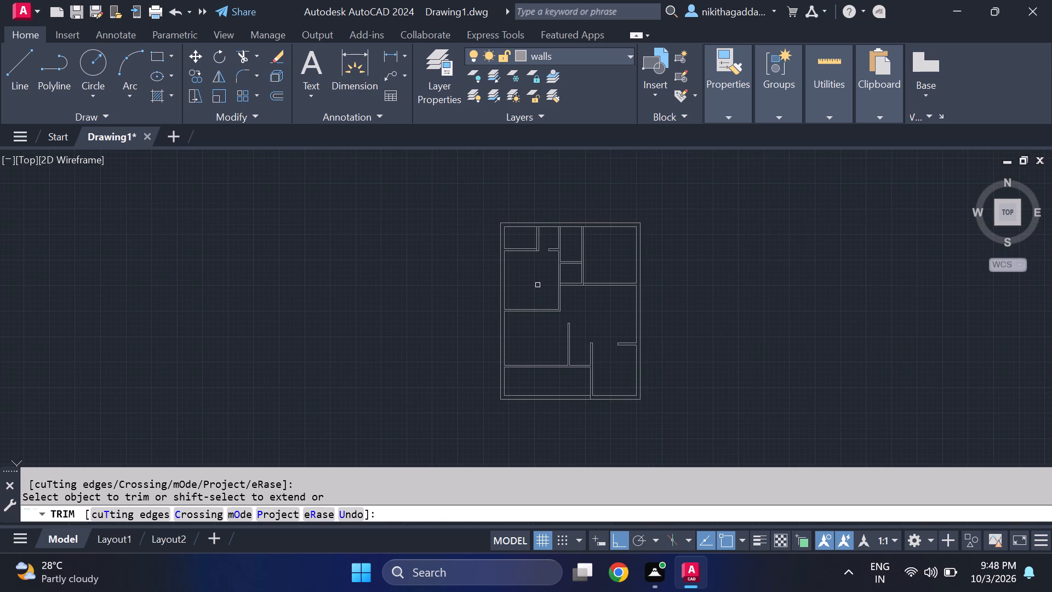
scroll(576, 220, up, 5)
click(488, 249)
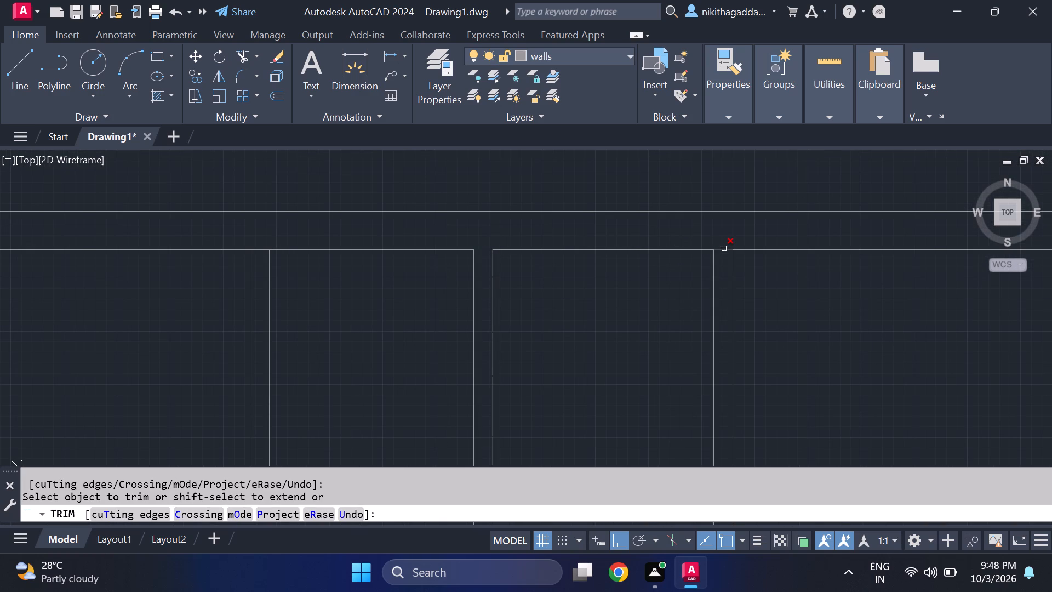
click(724, 248)
scroll(461, 278, down, 2)
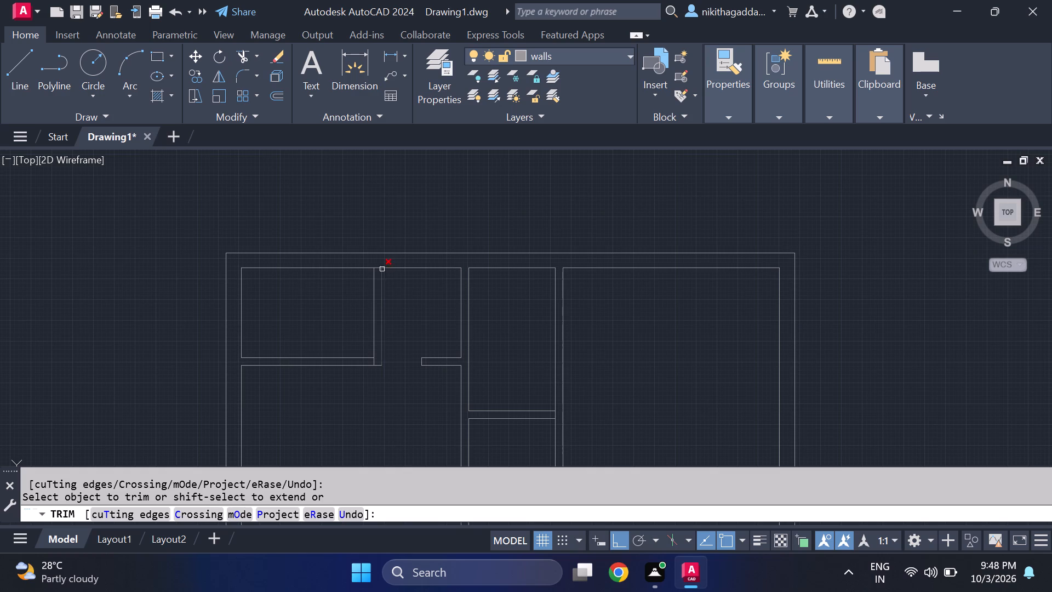
scroll(382, 266, up, 2)
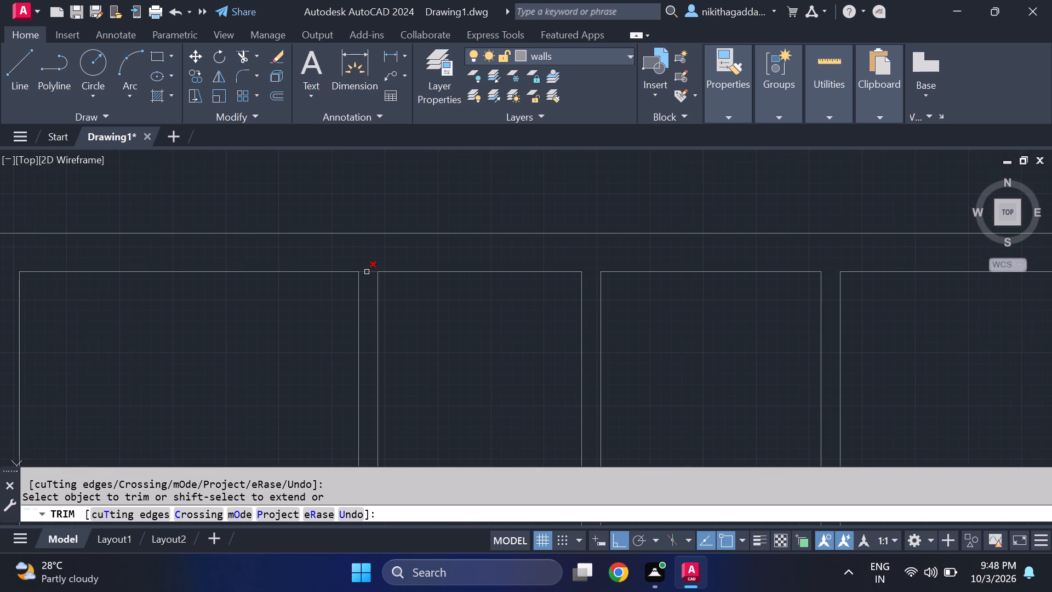
click(367, 272)
scroll(370, 271, down, 2)
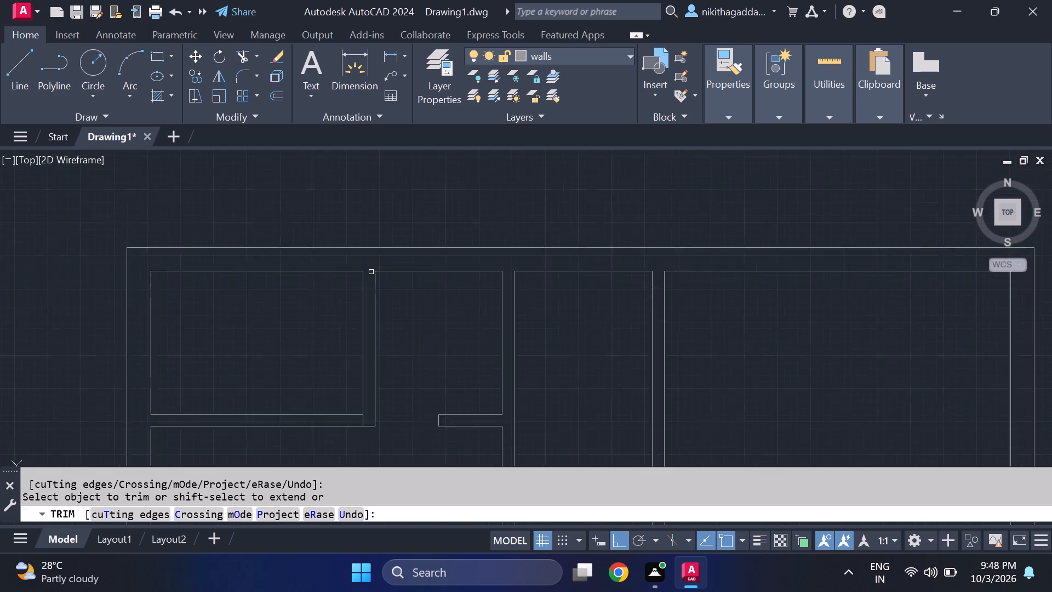
scroll(371, 273, down, 1)
middle_drag(399, 320, 391, 287)
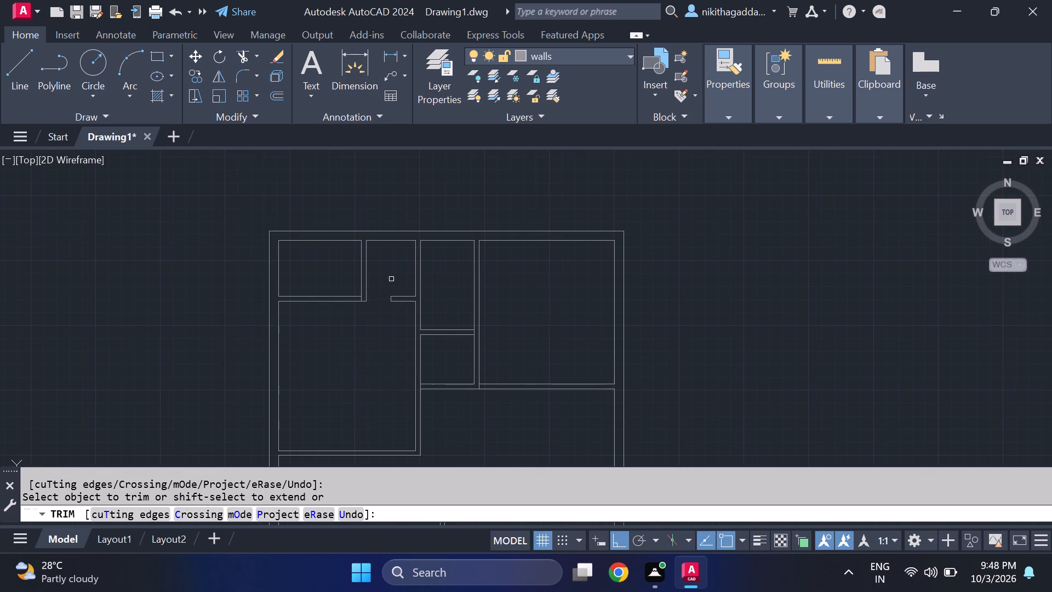
scroll(403, 275, down, 2)
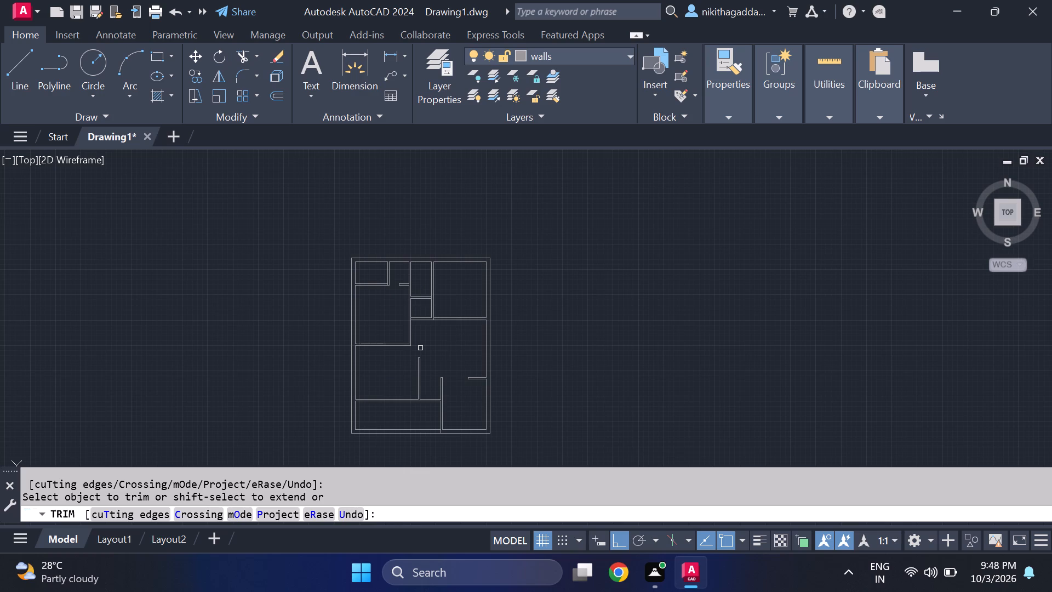
middle_drag(420, 351, 409, 296)
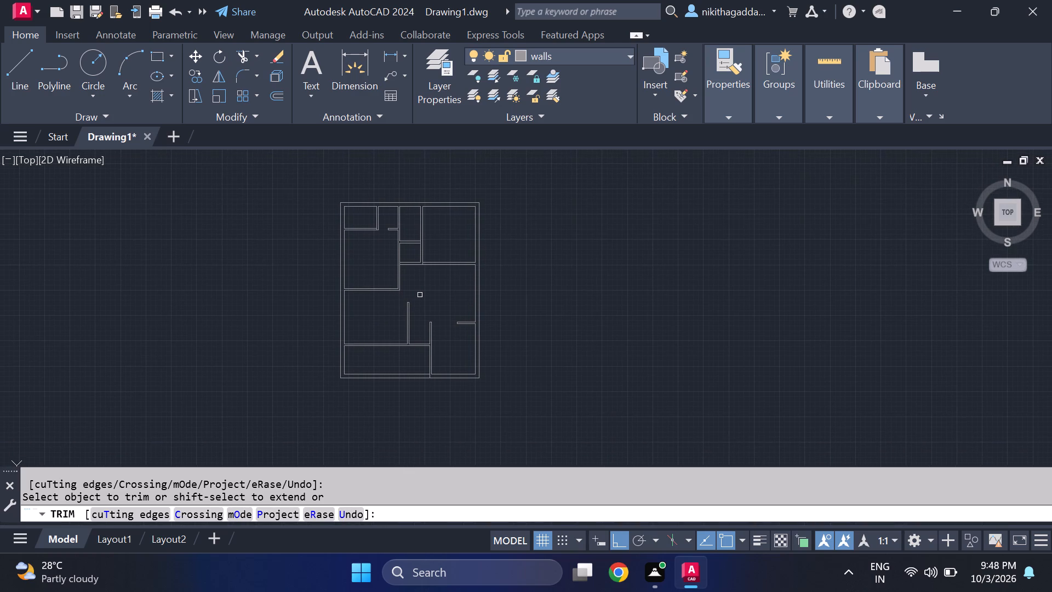
scroll(422, 297, up, 1)
key(Escape)
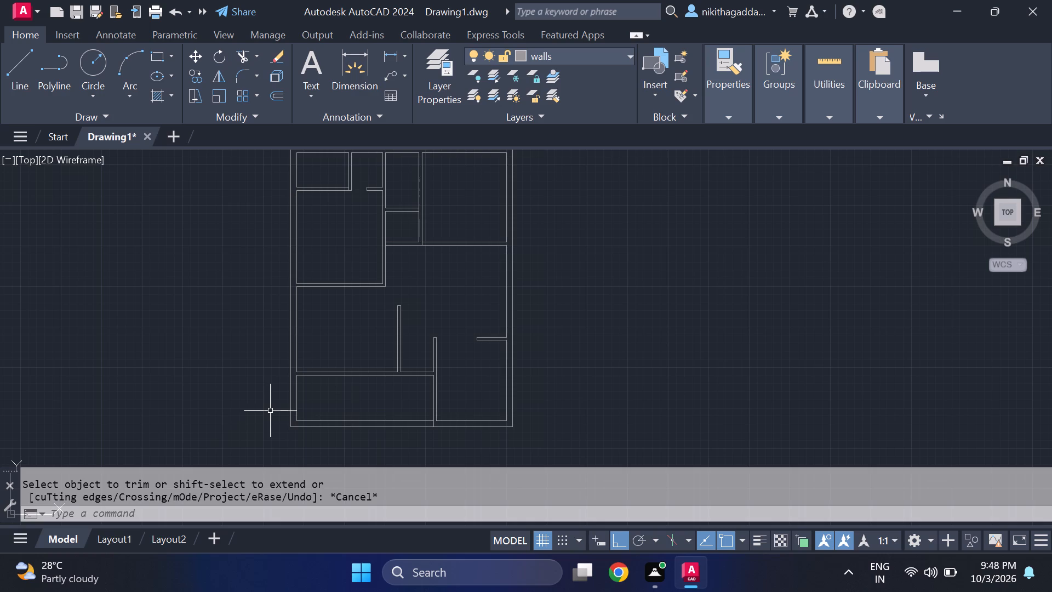
Draw a short line across the bottom outer wall at the midpoint of the lower-left room's inner wall line.
middle_drag(270, 411, 281, 373)
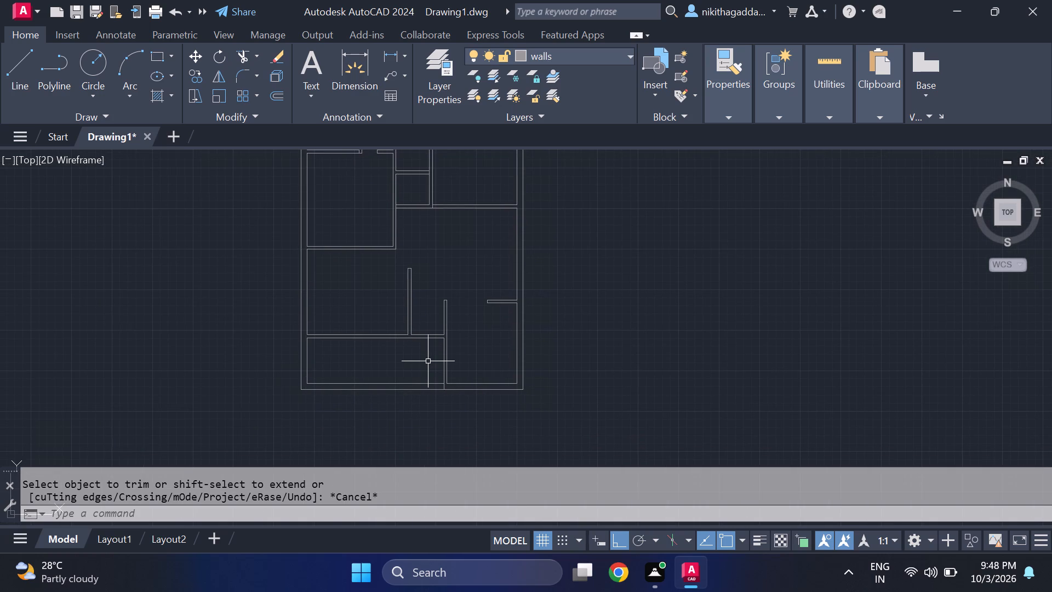
key(l)
key(Return)
scroll(406, 408, up, 2)
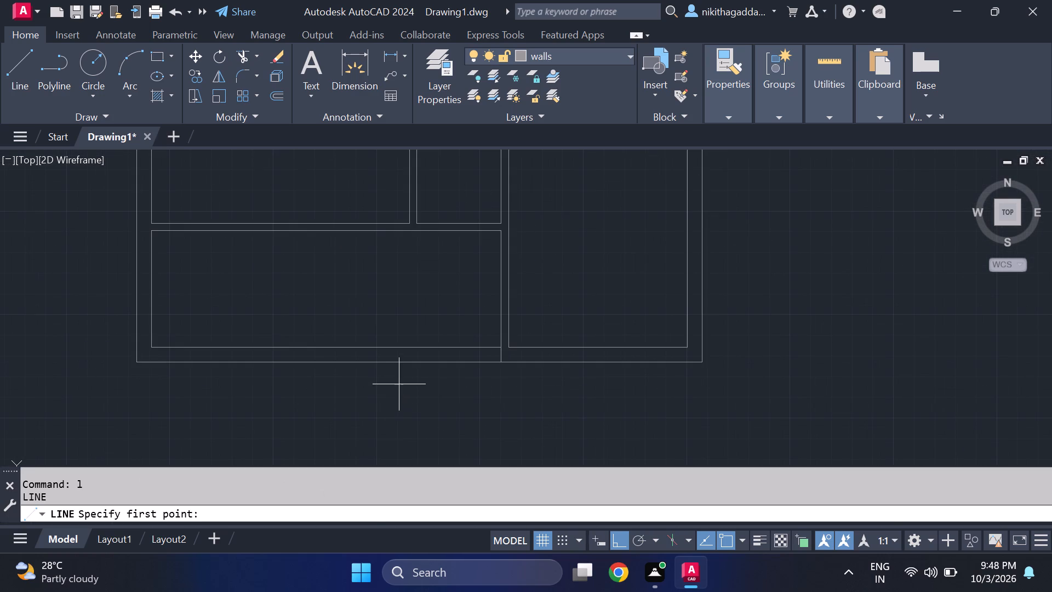
click(373, 345)
click(371, 362)
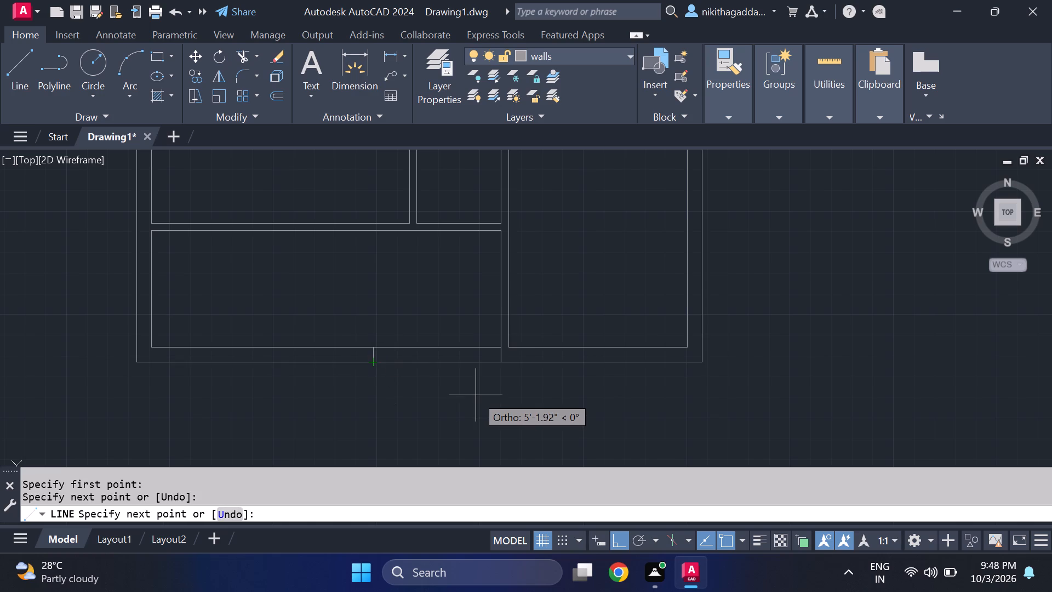
key(Escape)
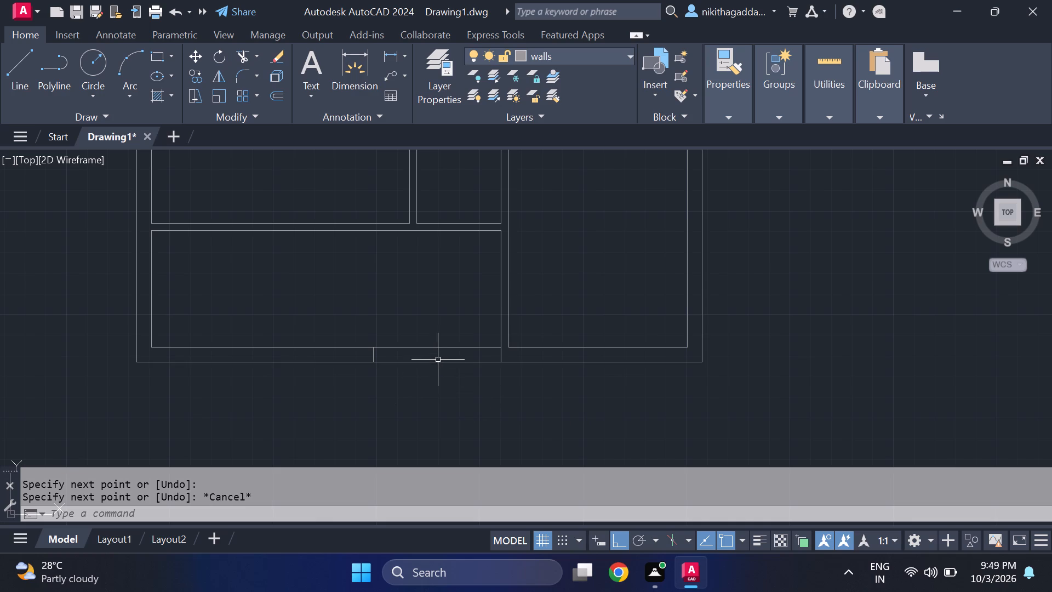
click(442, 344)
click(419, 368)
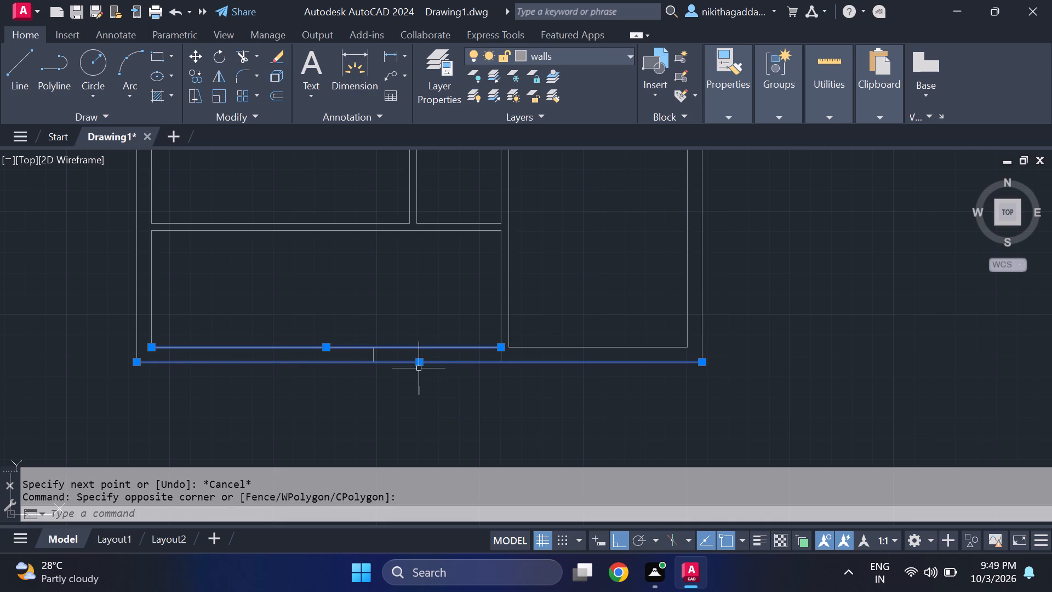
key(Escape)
Trim both bottom outer wall lines between the new short line and the vertical partition to open the wall.
text(tr)
key(Return)
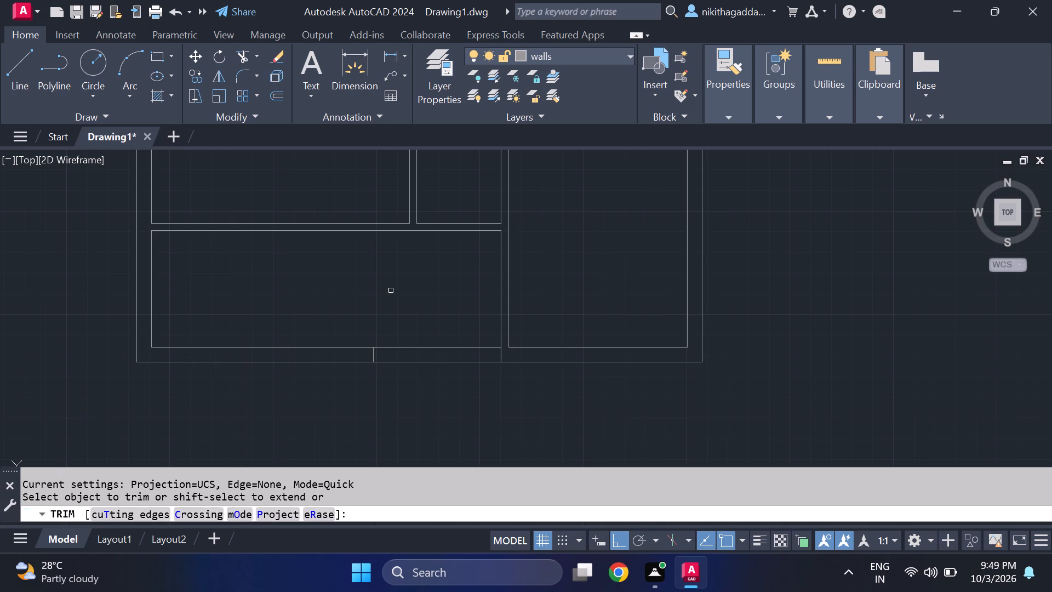
drag(432, 299, 444, 349)
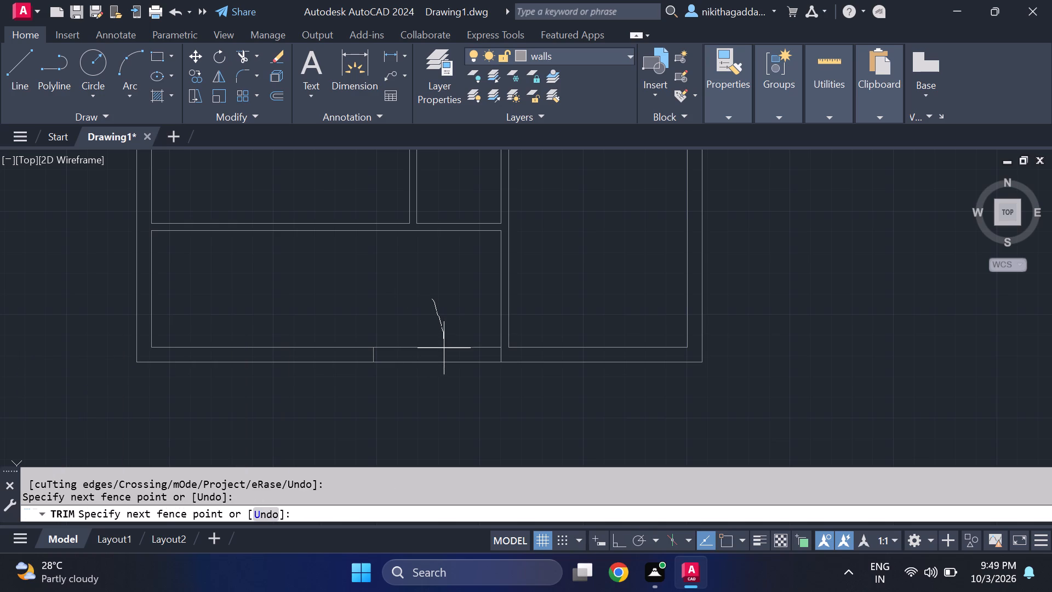
drag(444, 349, 460, 389)
drag(460, 389, 461, 409)
scroll(455, 406, down, 4)
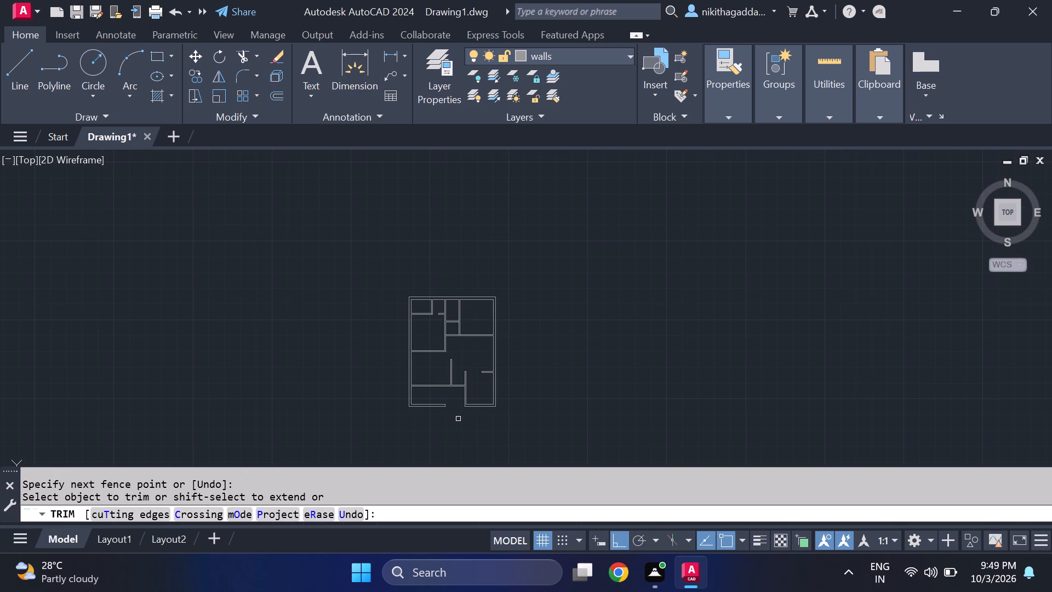
scroll(458, 419, up, 2)
key(Escape)
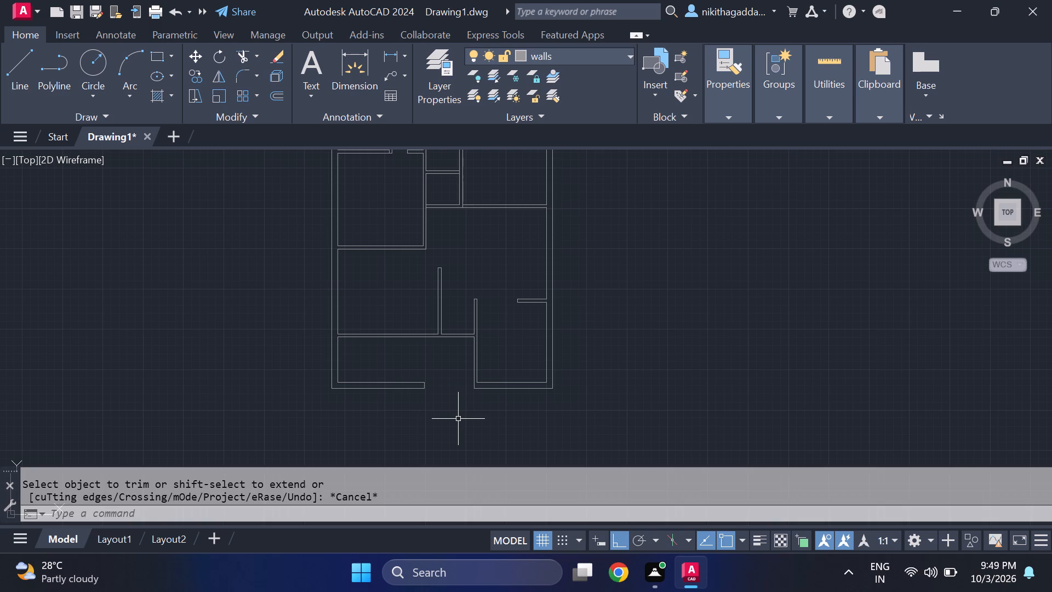
key(Escape)
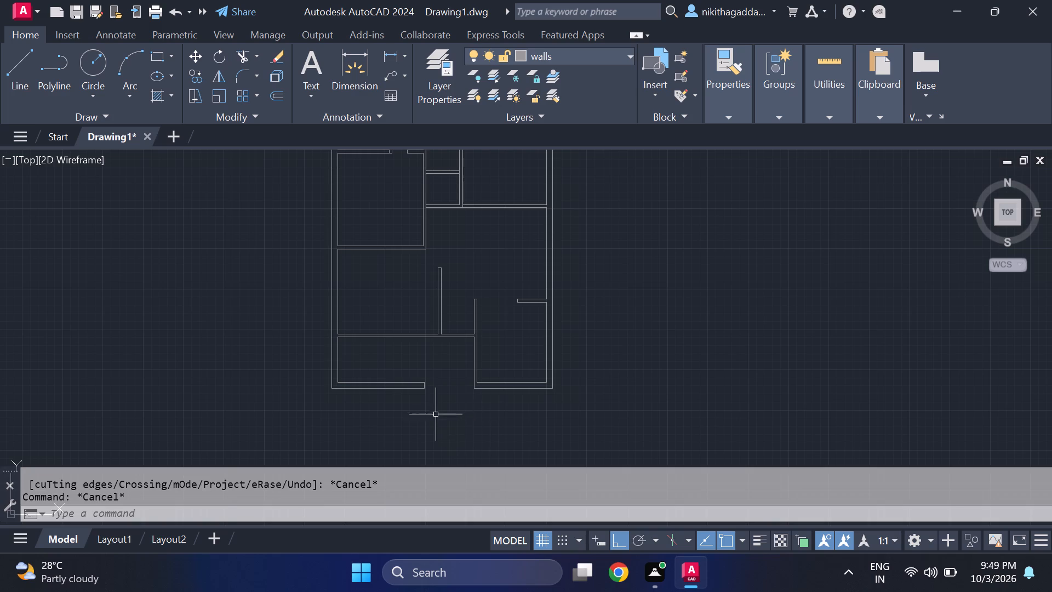
Move the short end line of the bottom outer wall horizontally along the wall, away from the vertical partition, to widen the opening.
scroll(432, 410, up, 2)
scroll(444, 417, down, 3)
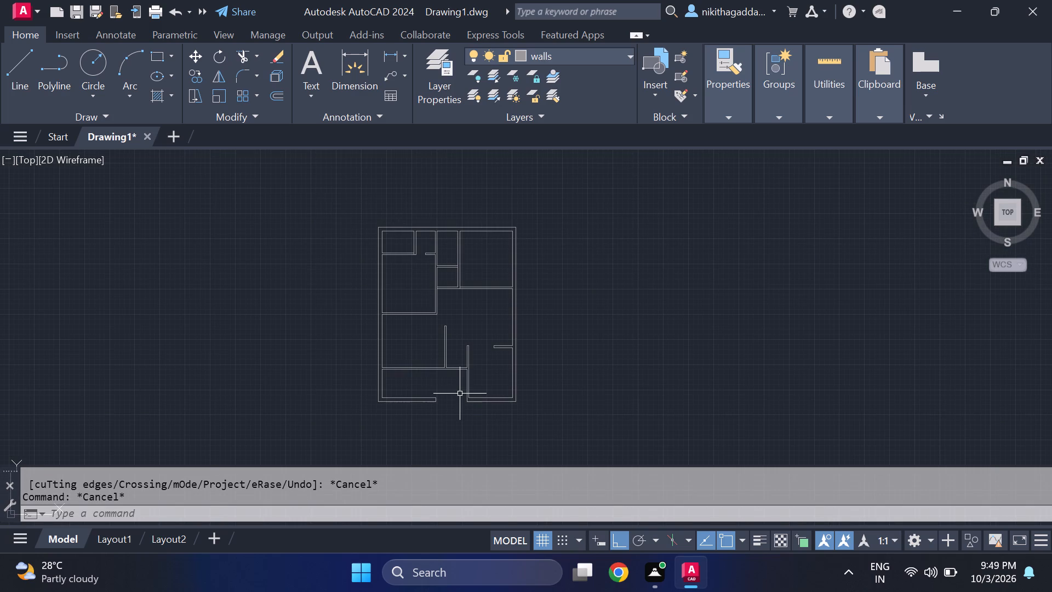
scroll(439, 411, up, 2)
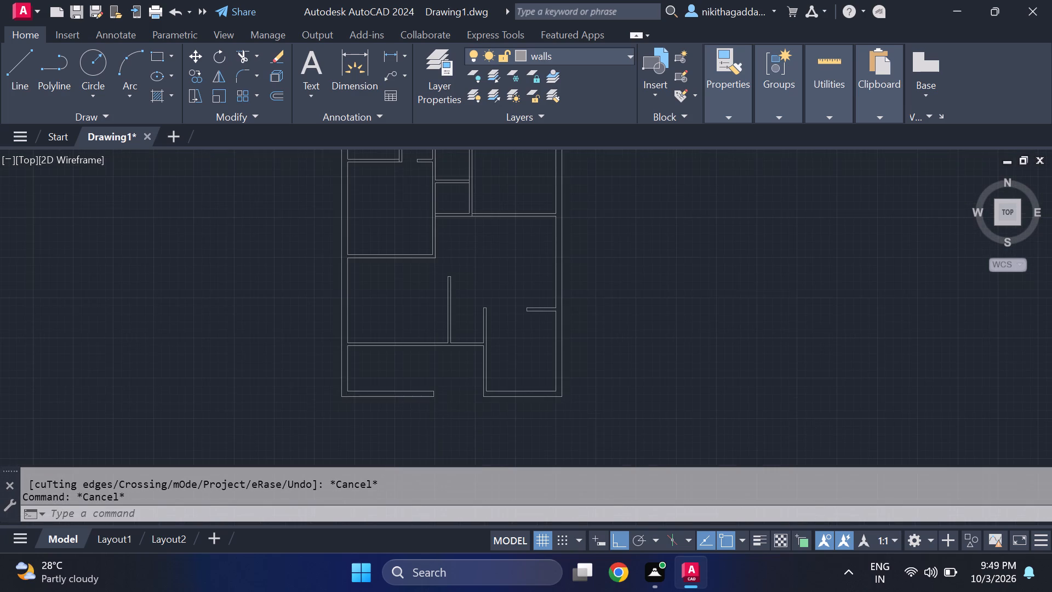
scroll(439, 411, up, 2)
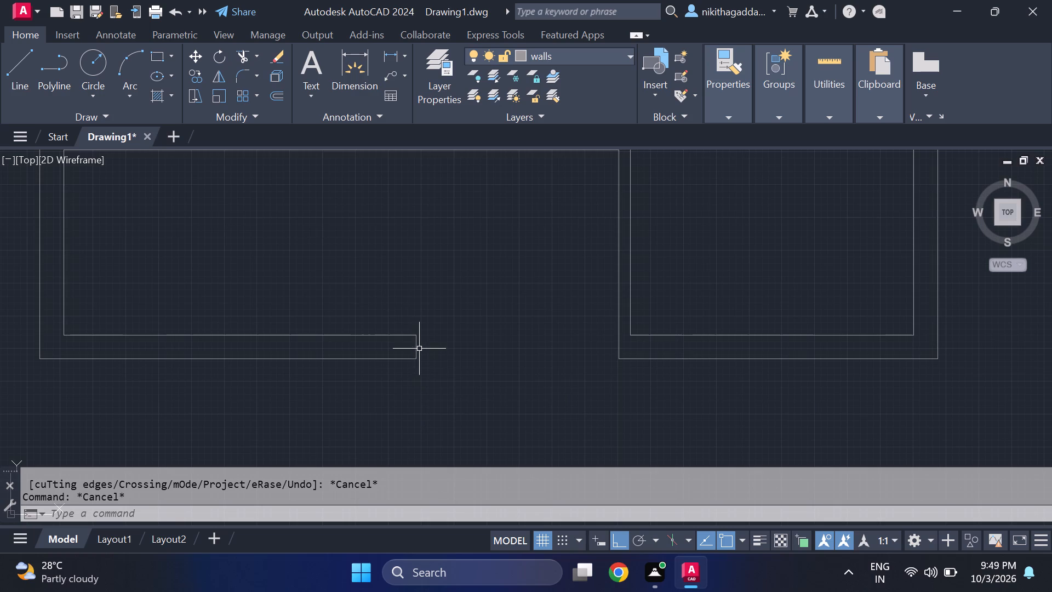
click(416, 348)
key(m)
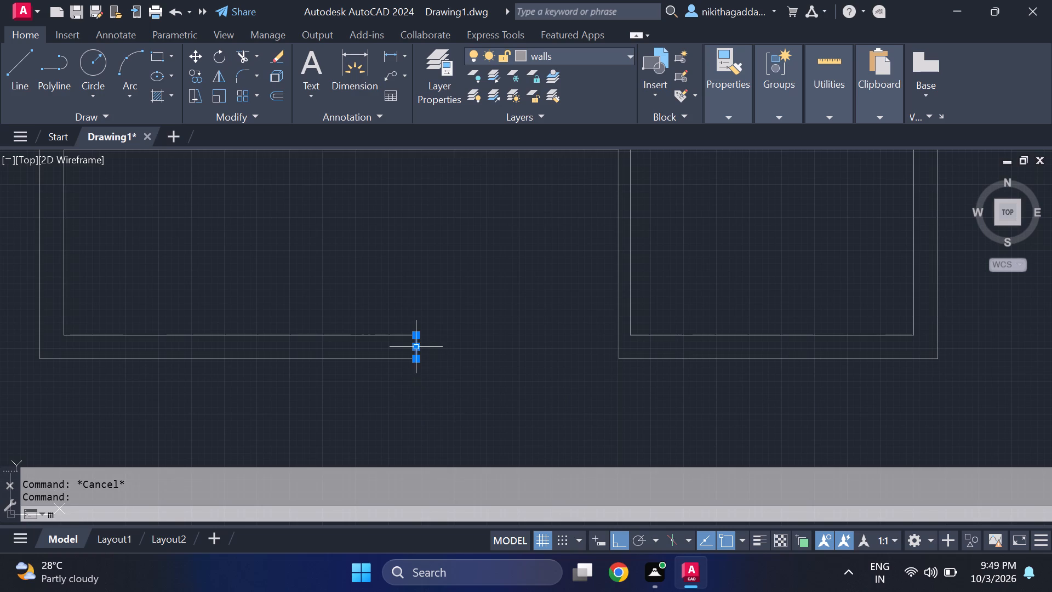
key(Return)
click(415, 362)
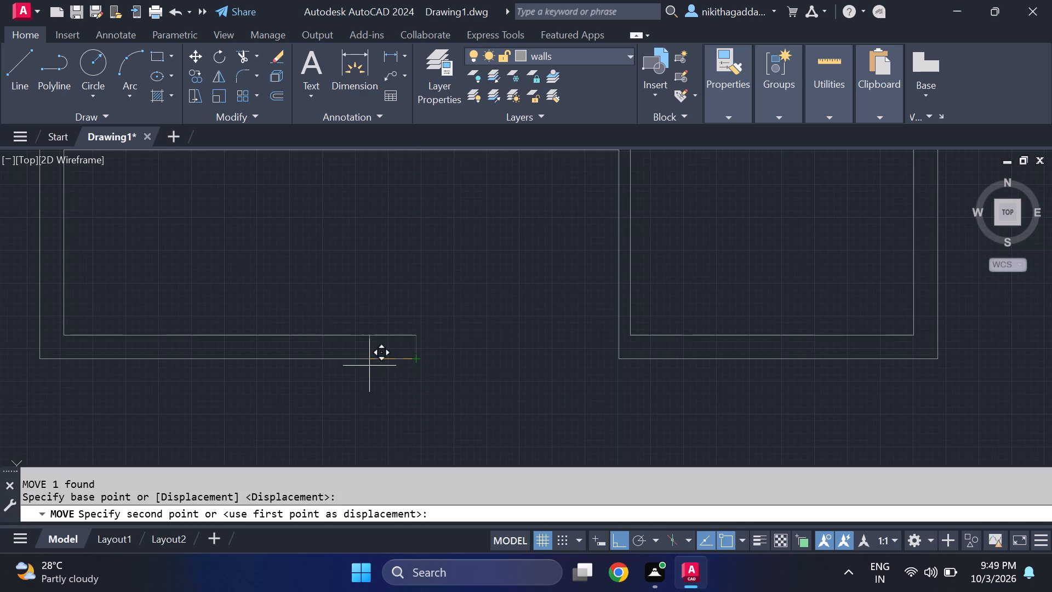
click(362, 361)
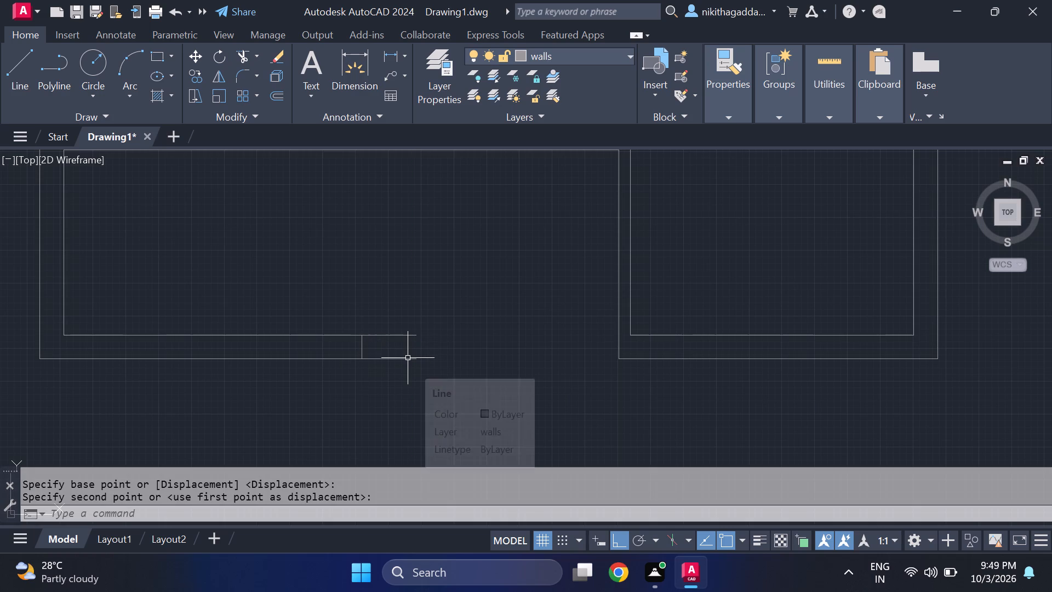
Trim the two bottom outer wall line ends that project past the moved short line into the opening.
text(tr)
key(Return)
drag(386, 320, 378, 400)
scroll(391, 392, down, 4)
key(Escape)
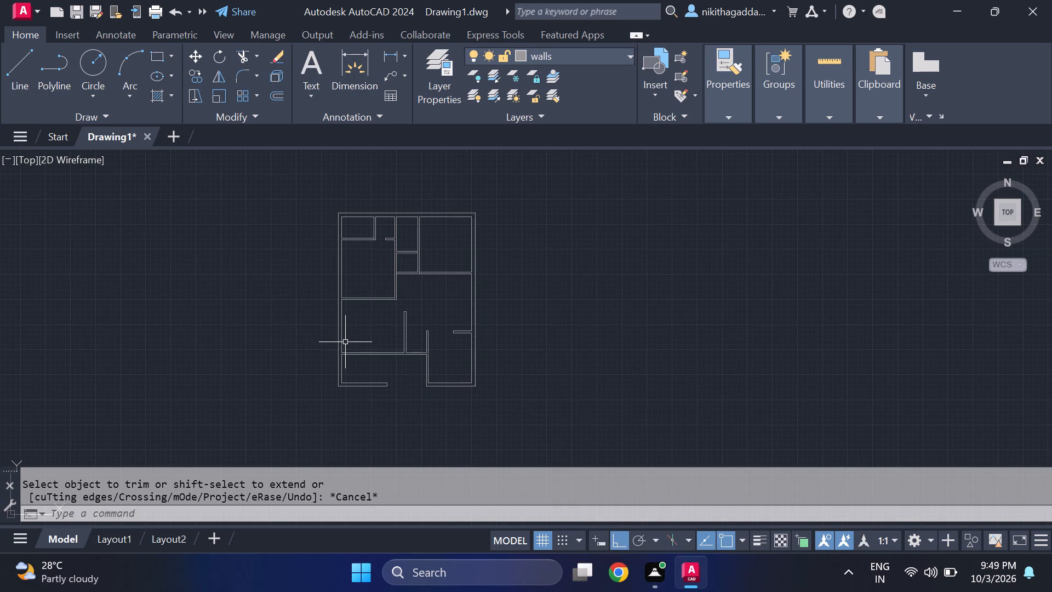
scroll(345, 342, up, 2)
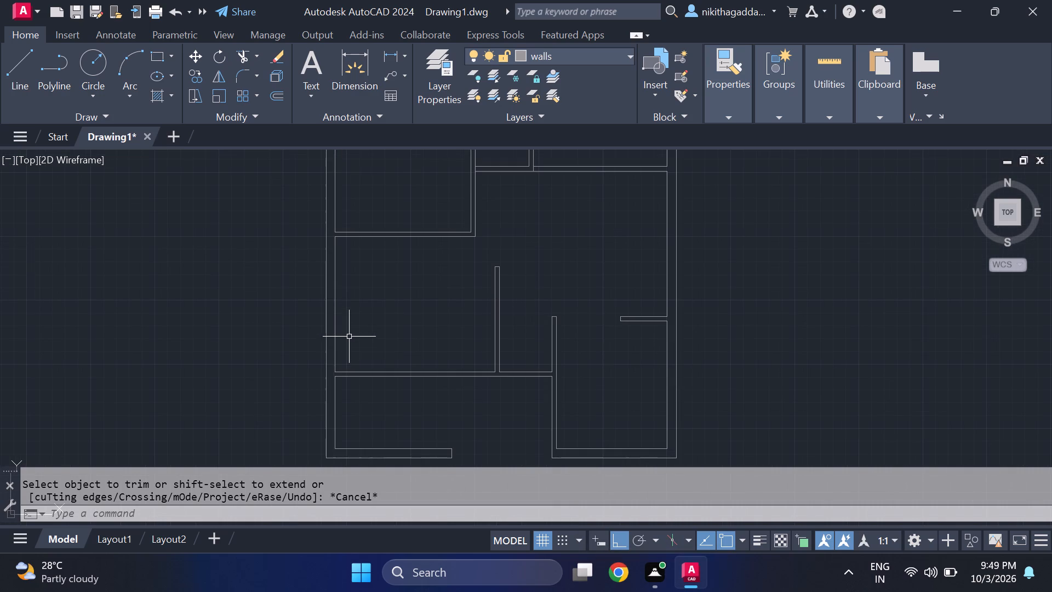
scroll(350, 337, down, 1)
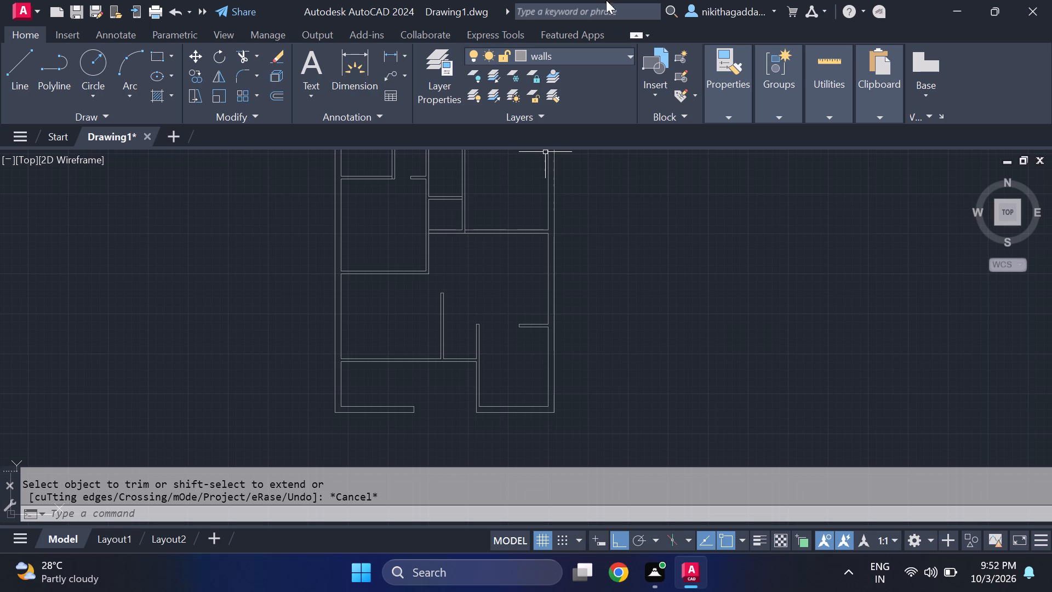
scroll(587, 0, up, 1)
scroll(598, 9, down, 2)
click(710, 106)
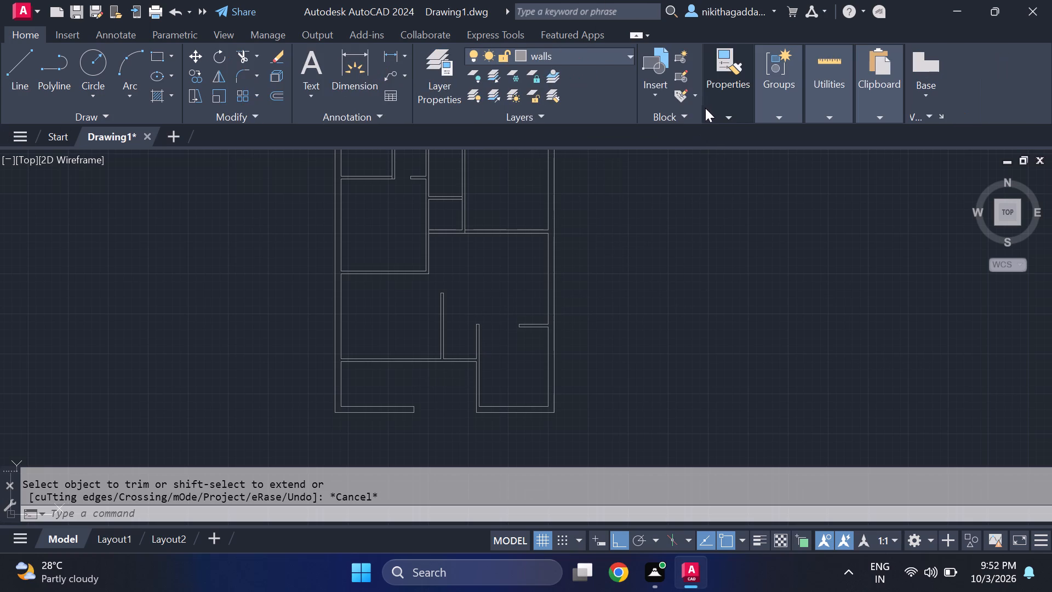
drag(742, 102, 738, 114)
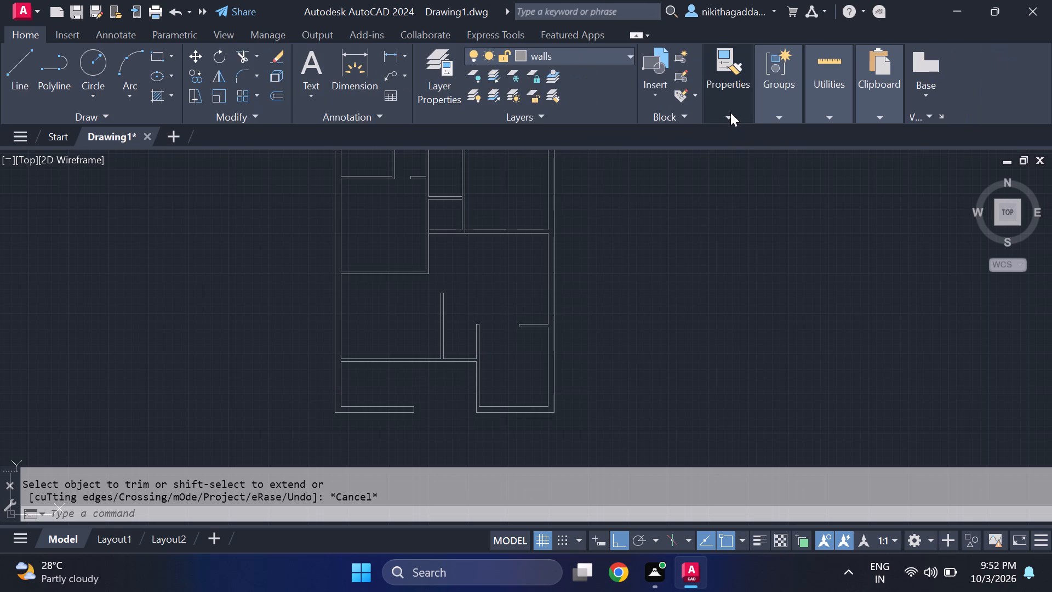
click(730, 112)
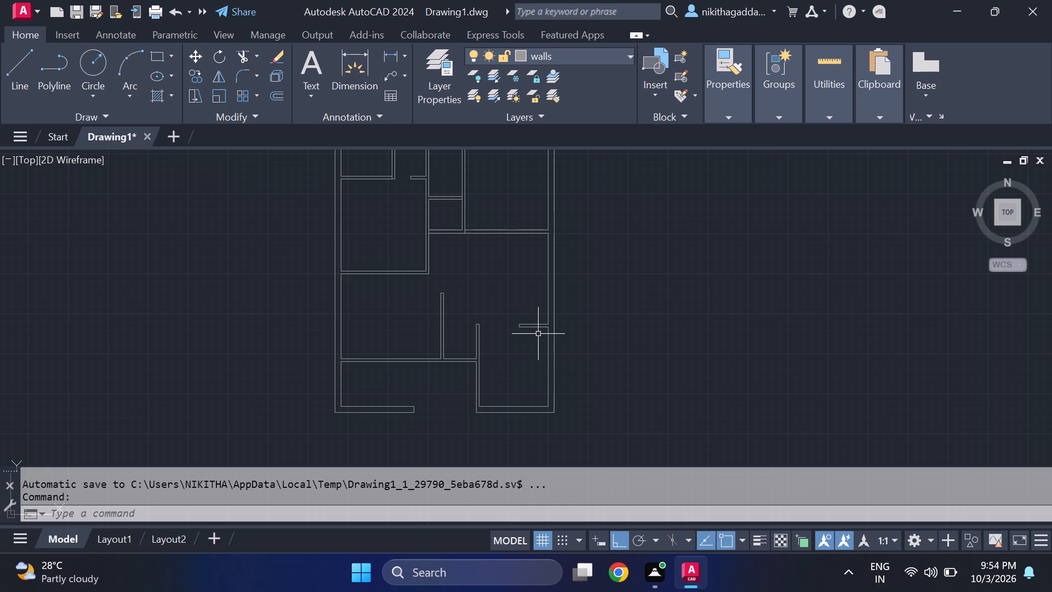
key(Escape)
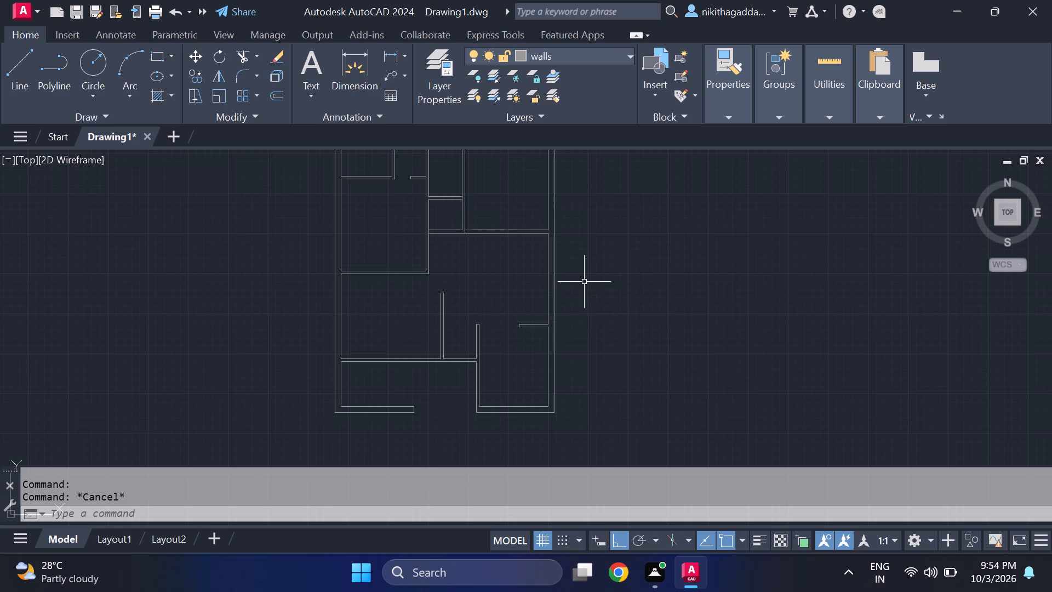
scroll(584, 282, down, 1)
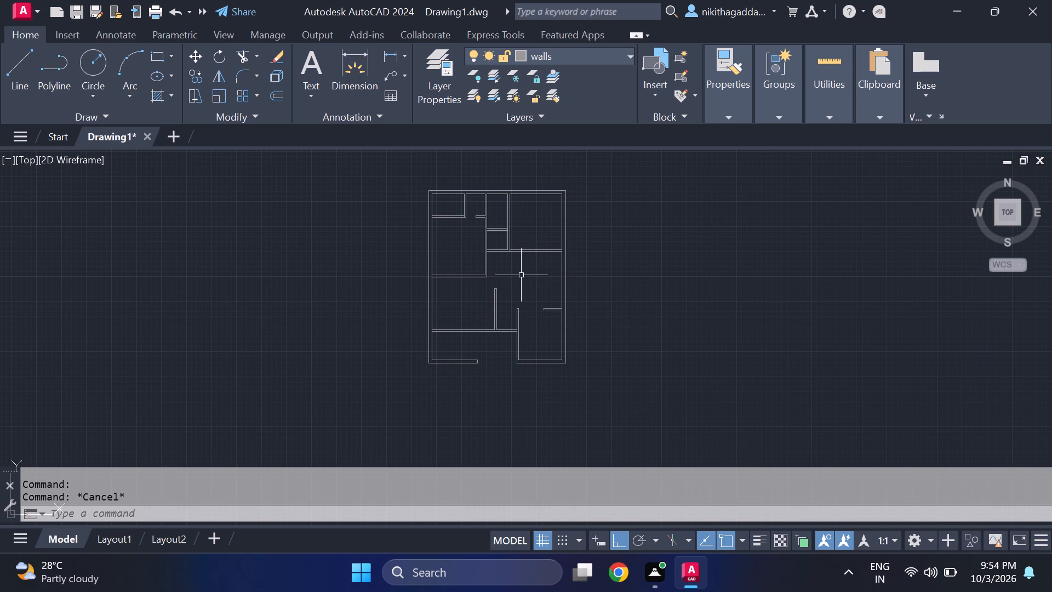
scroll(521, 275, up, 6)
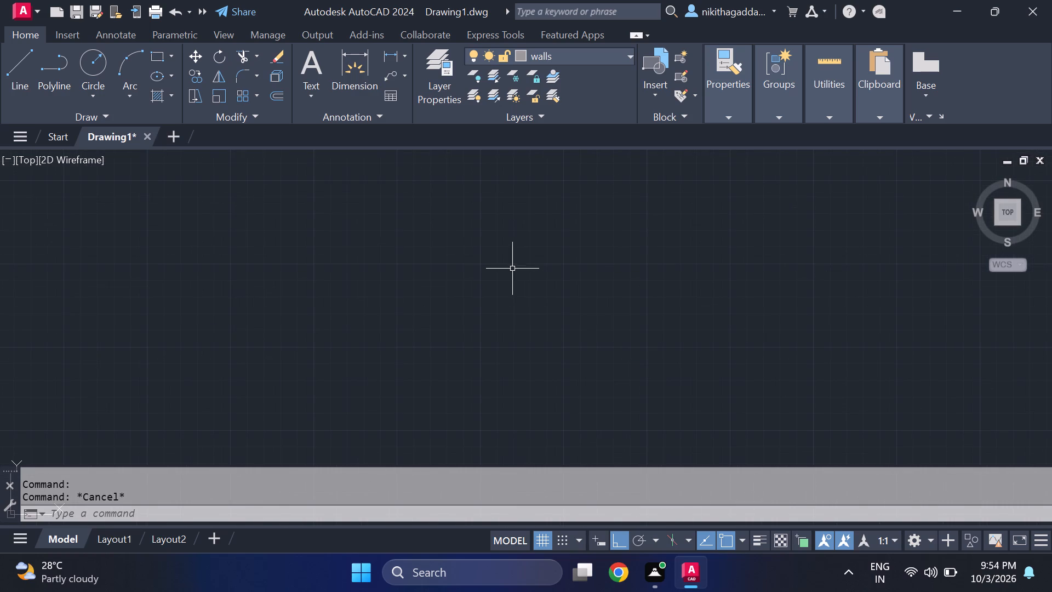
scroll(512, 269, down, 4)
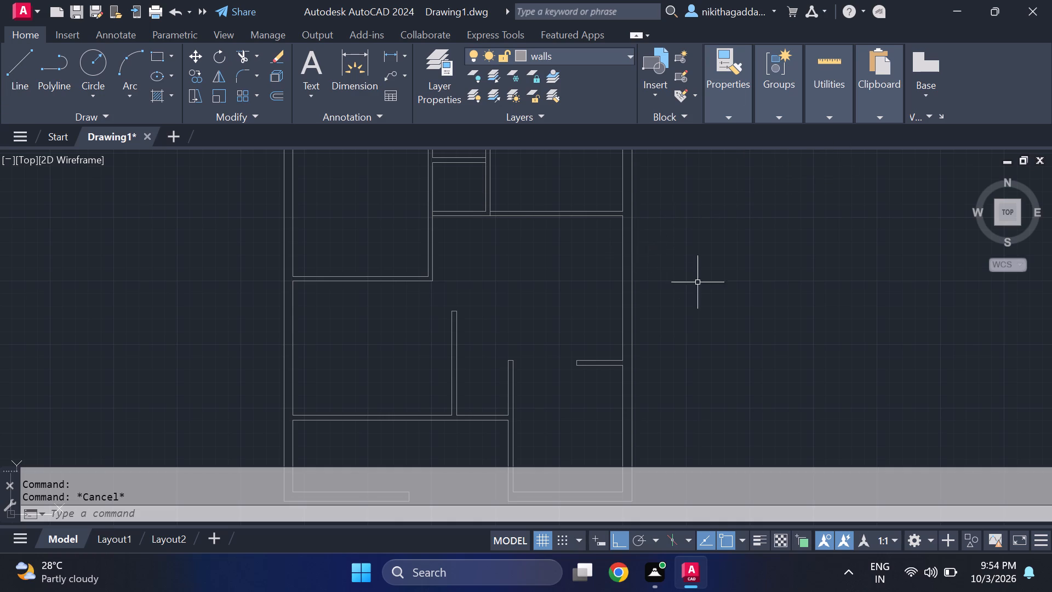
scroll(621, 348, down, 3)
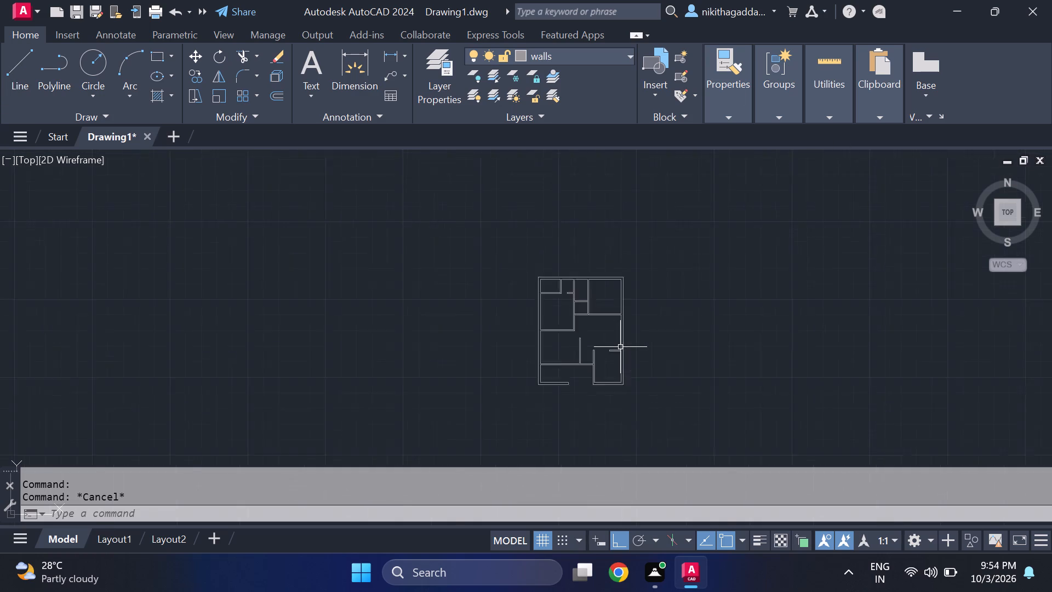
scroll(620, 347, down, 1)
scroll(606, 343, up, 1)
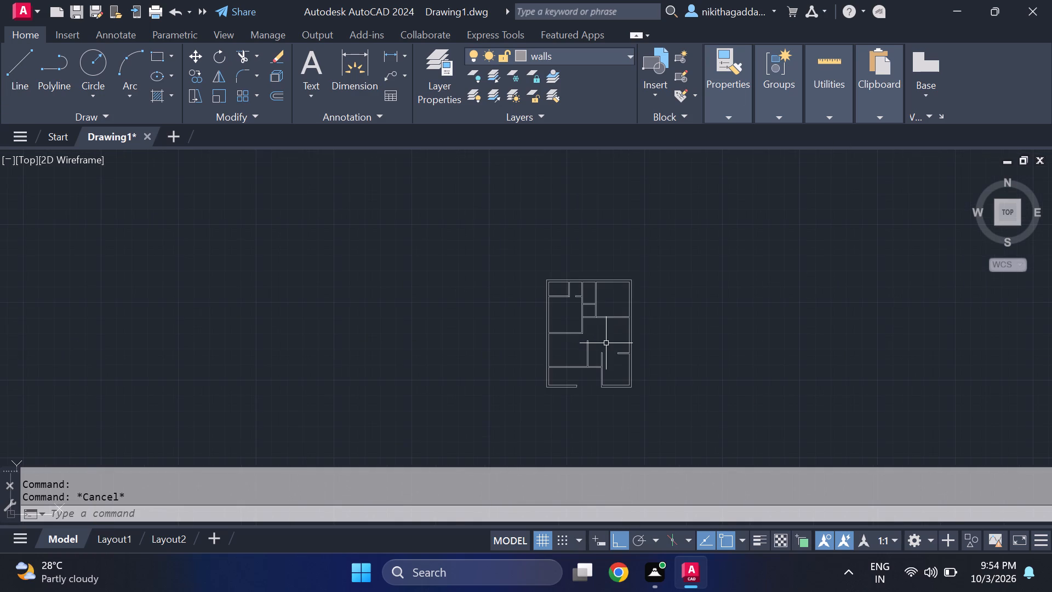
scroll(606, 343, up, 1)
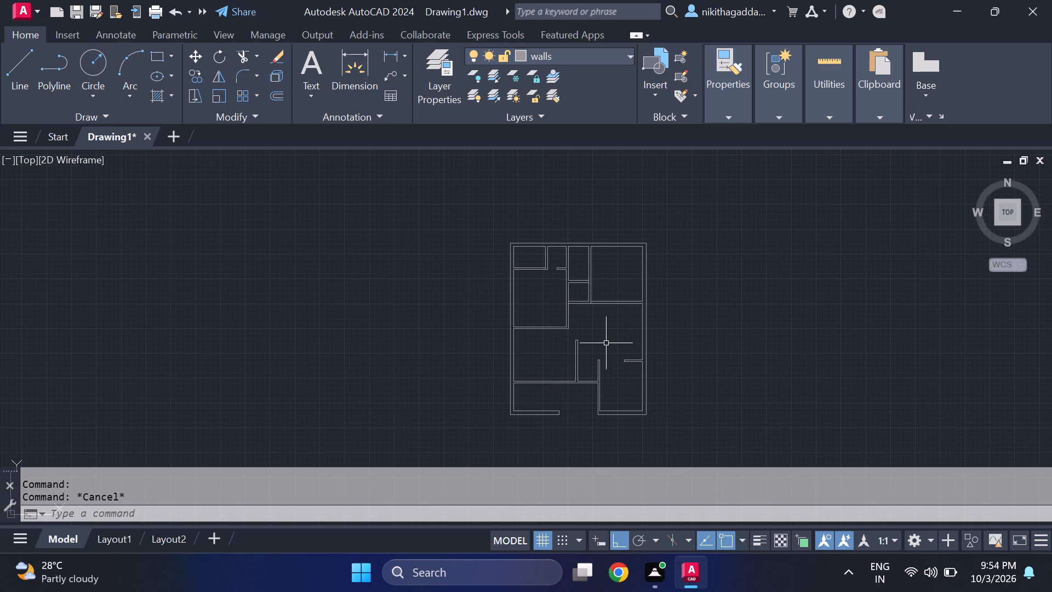
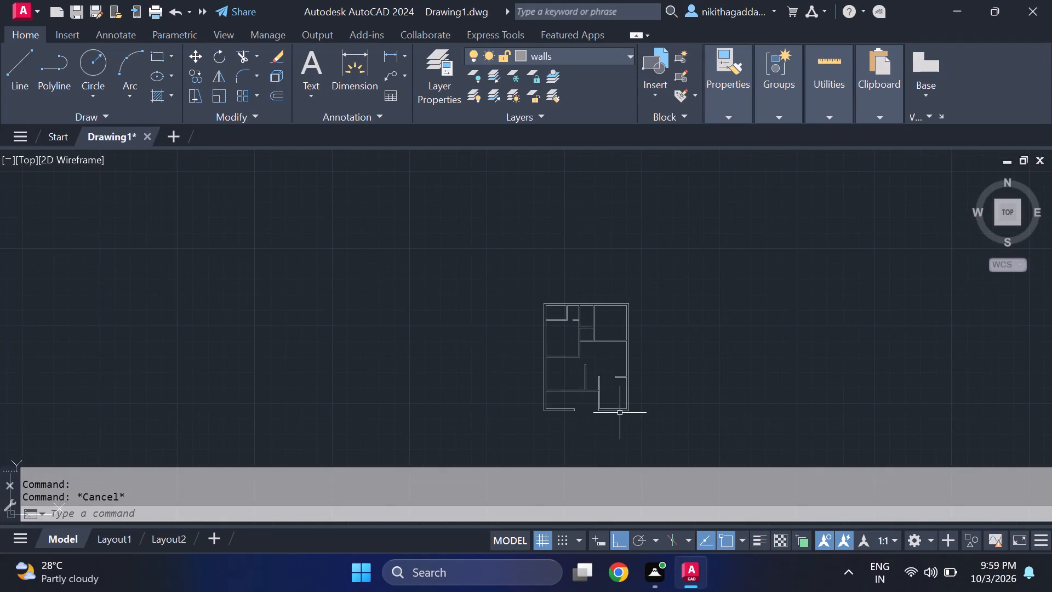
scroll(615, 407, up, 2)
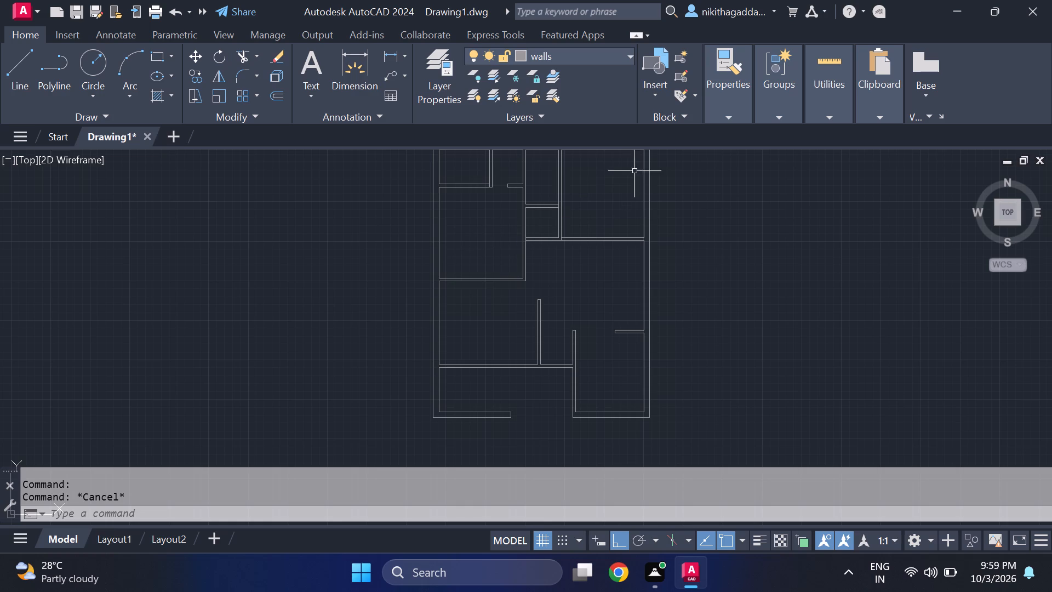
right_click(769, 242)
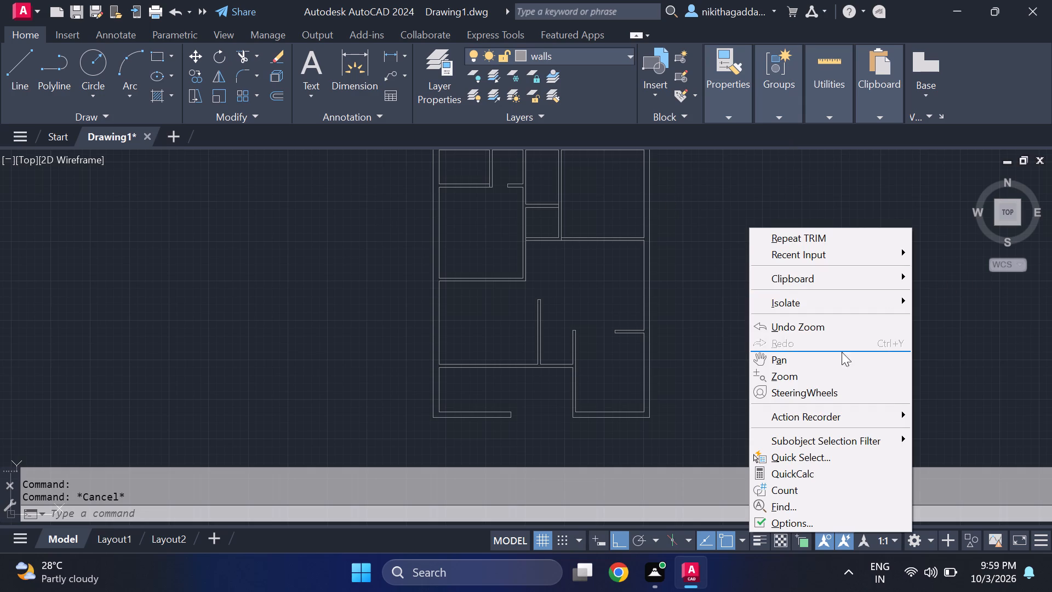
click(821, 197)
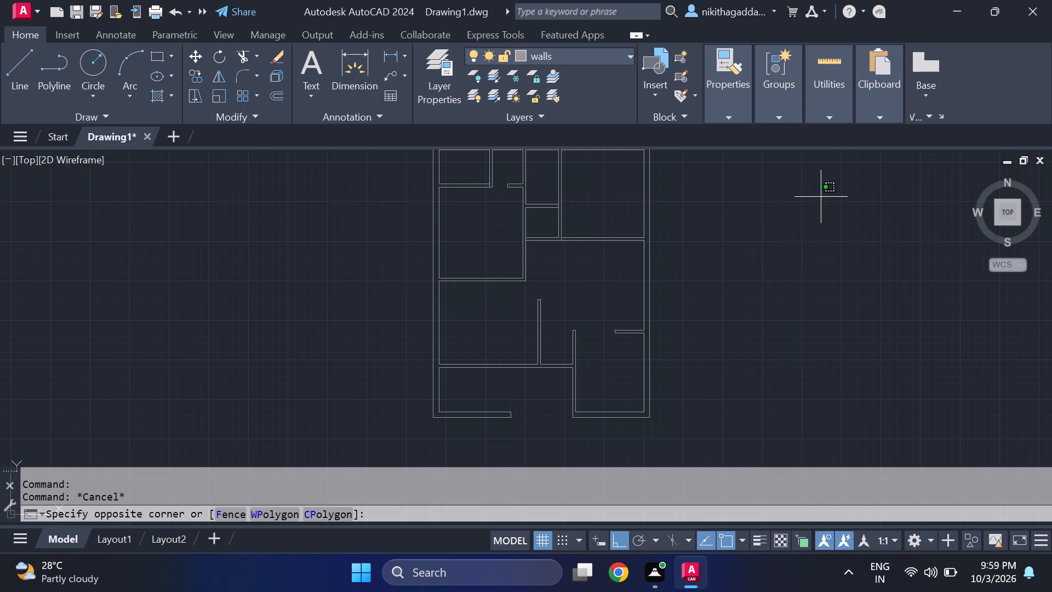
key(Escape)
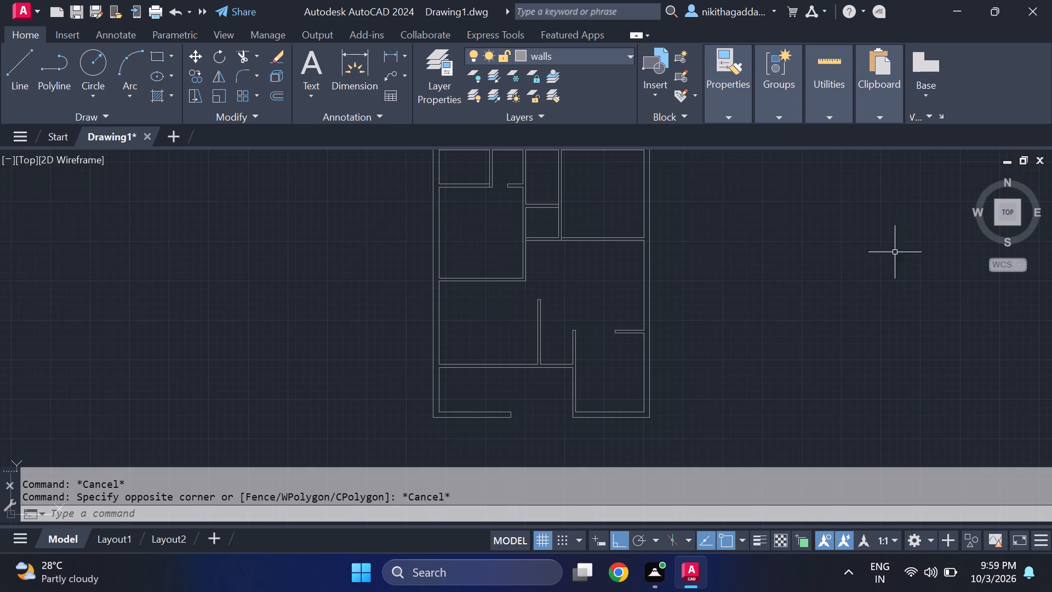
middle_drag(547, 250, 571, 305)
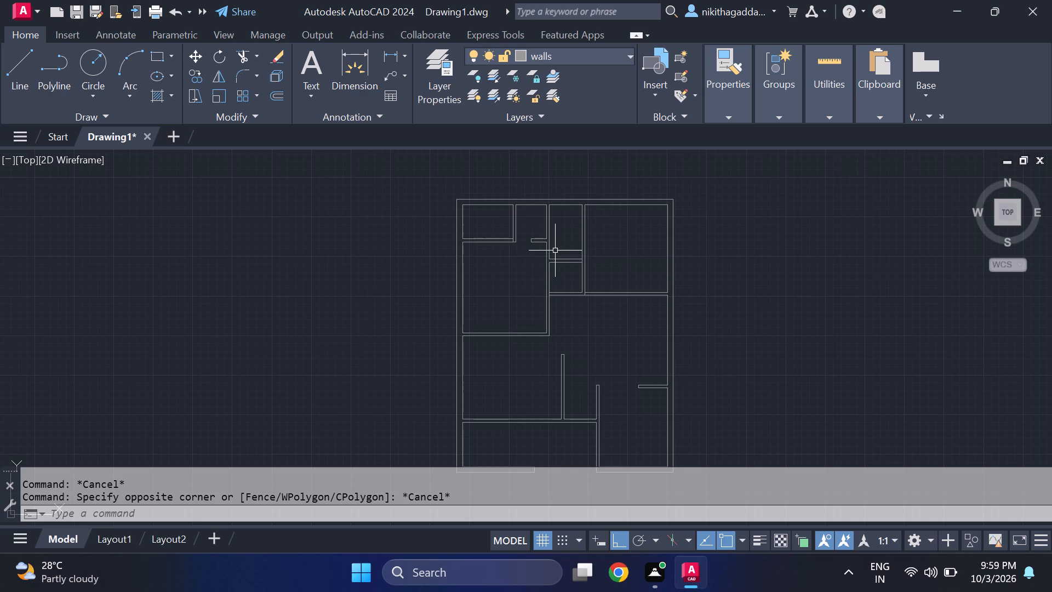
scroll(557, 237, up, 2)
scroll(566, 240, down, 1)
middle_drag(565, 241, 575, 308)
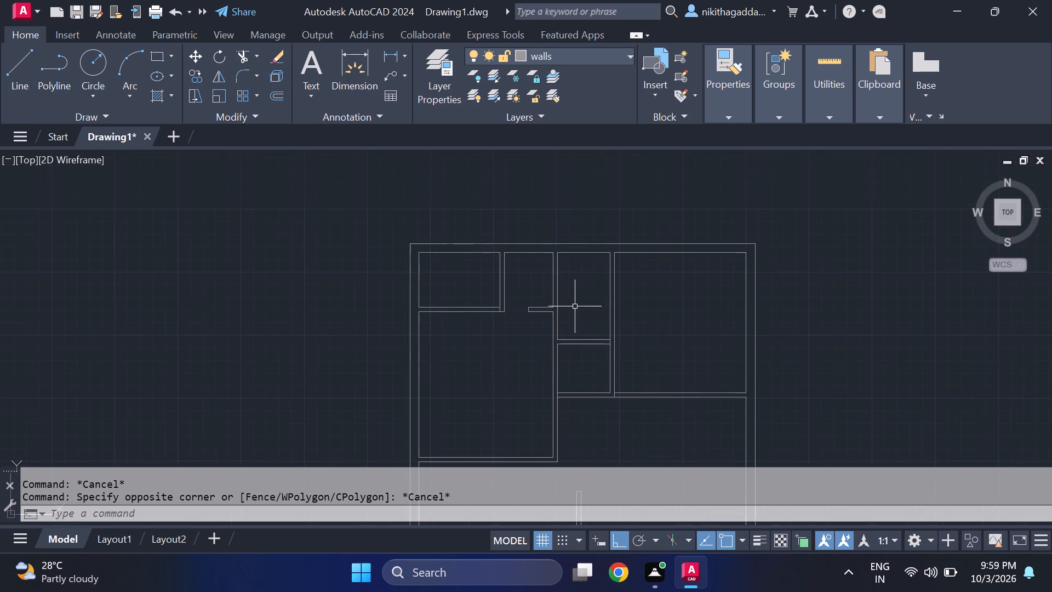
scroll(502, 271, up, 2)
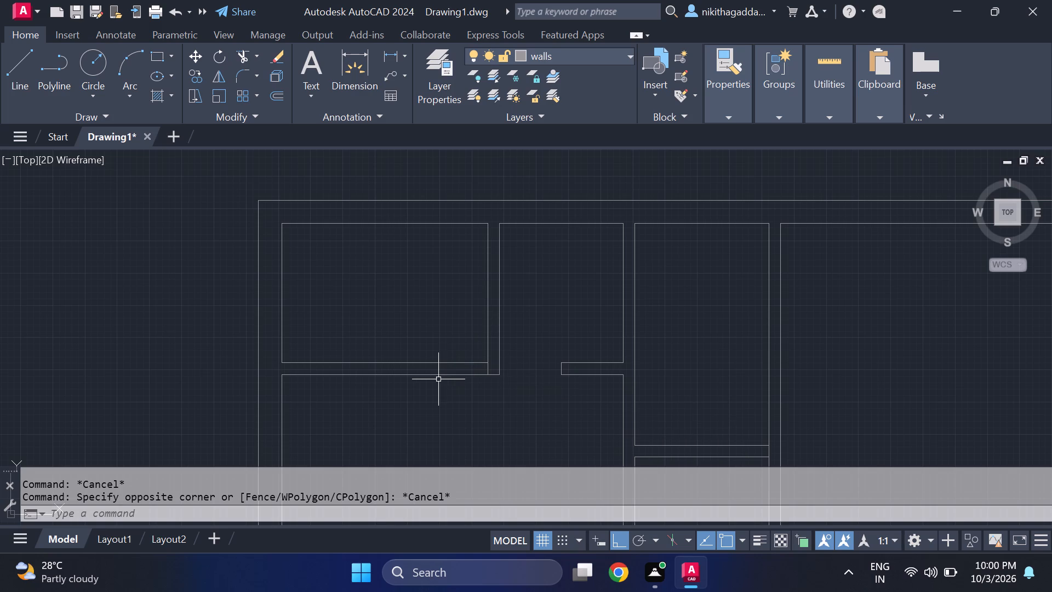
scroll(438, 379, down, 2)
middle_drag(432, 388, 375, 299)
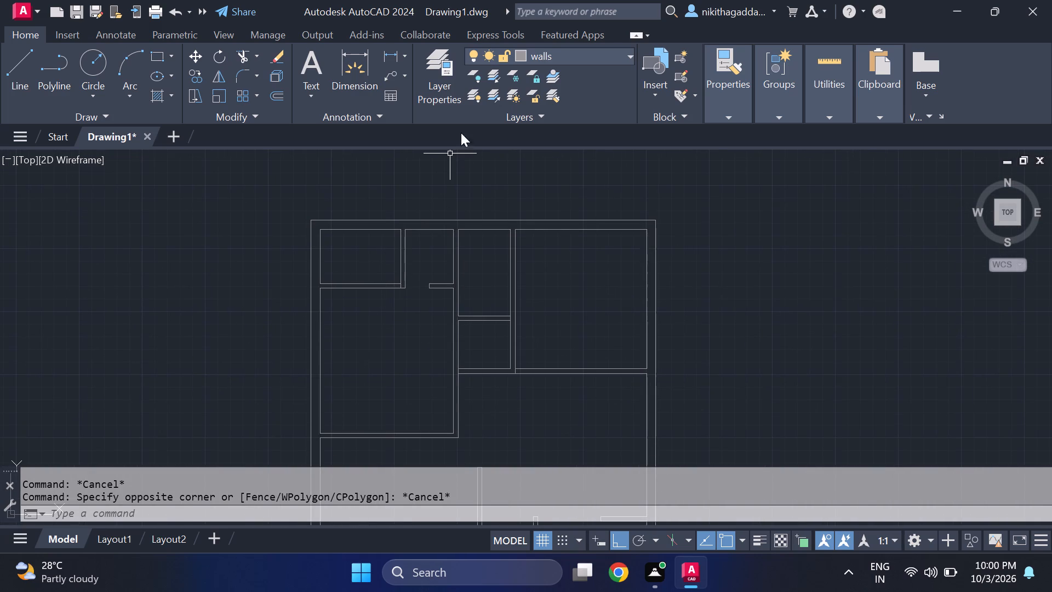
Set the windows layer's colour to index color 159 and make windows the current layer.
click(592, 59)
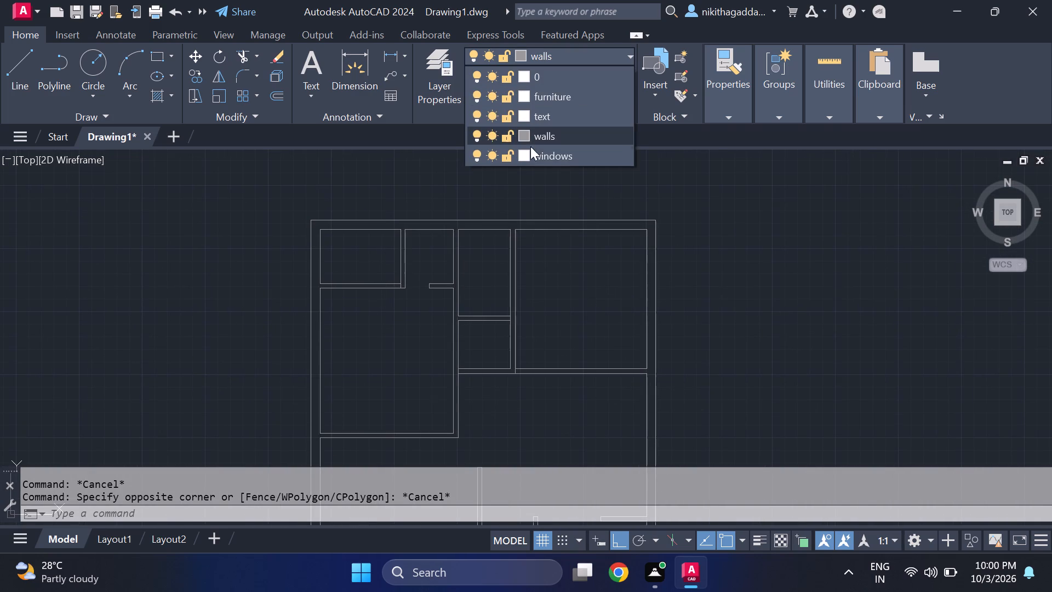
click(519, 158)
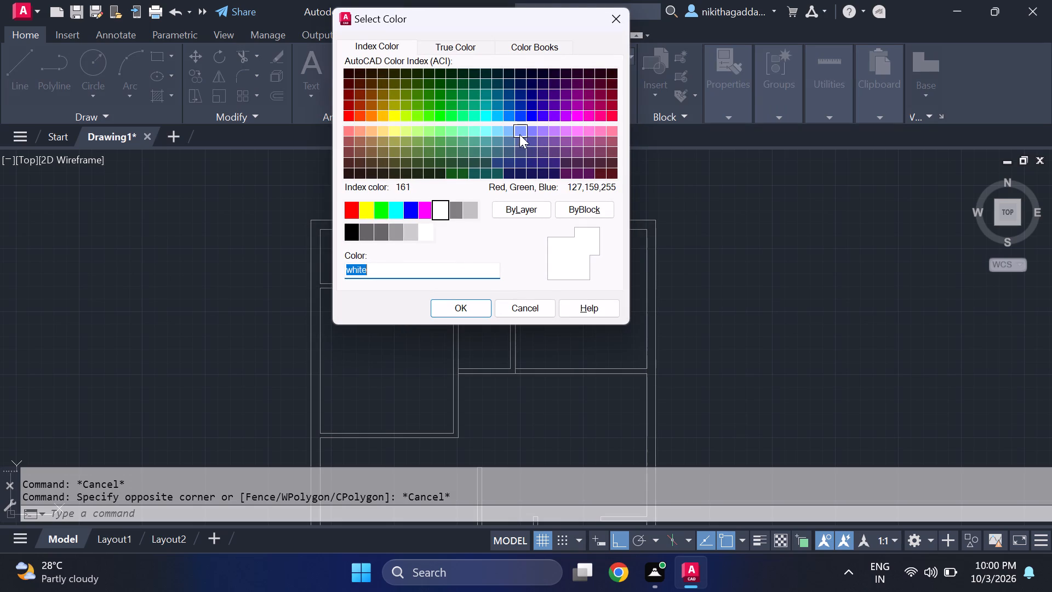
click(508, 172)
click(462, 309)
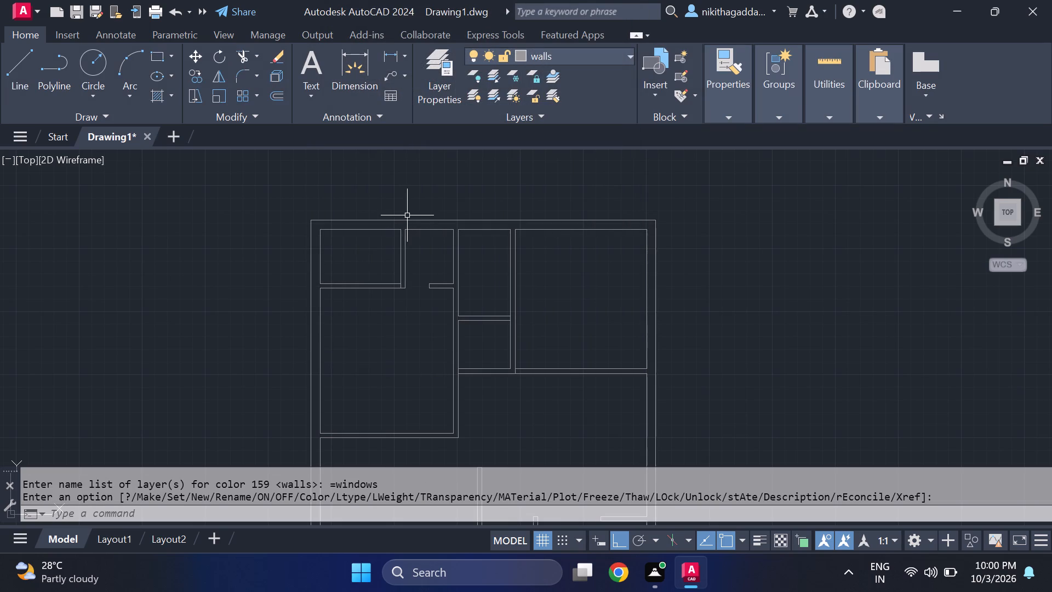
click(610, 52)
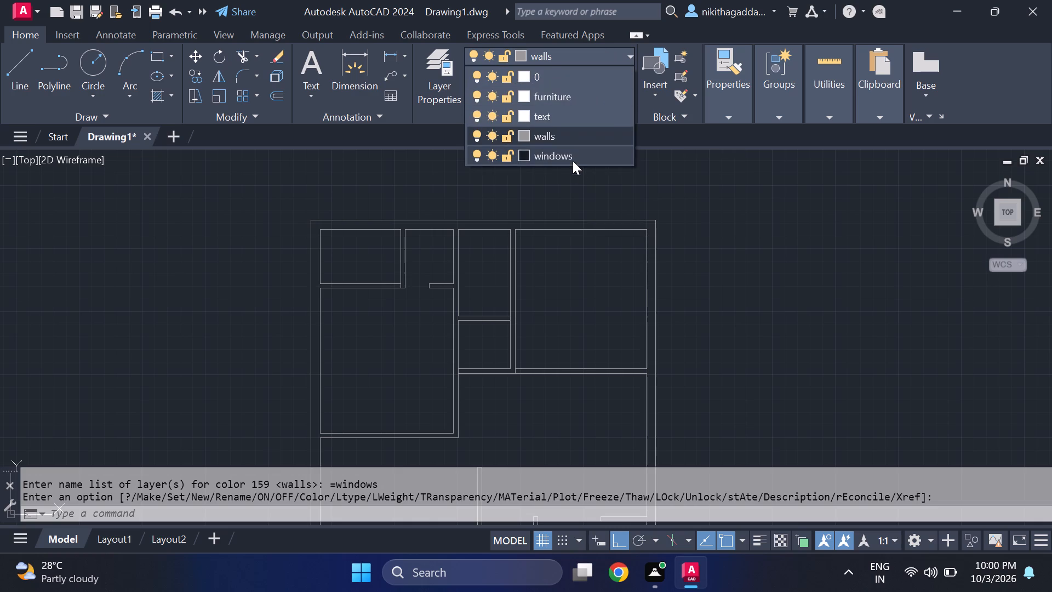
click(573, 161)
Draw a rectangular window outline with lines across the top outer wall's thickness, above the upper-left room.
key(l)
key(Return)
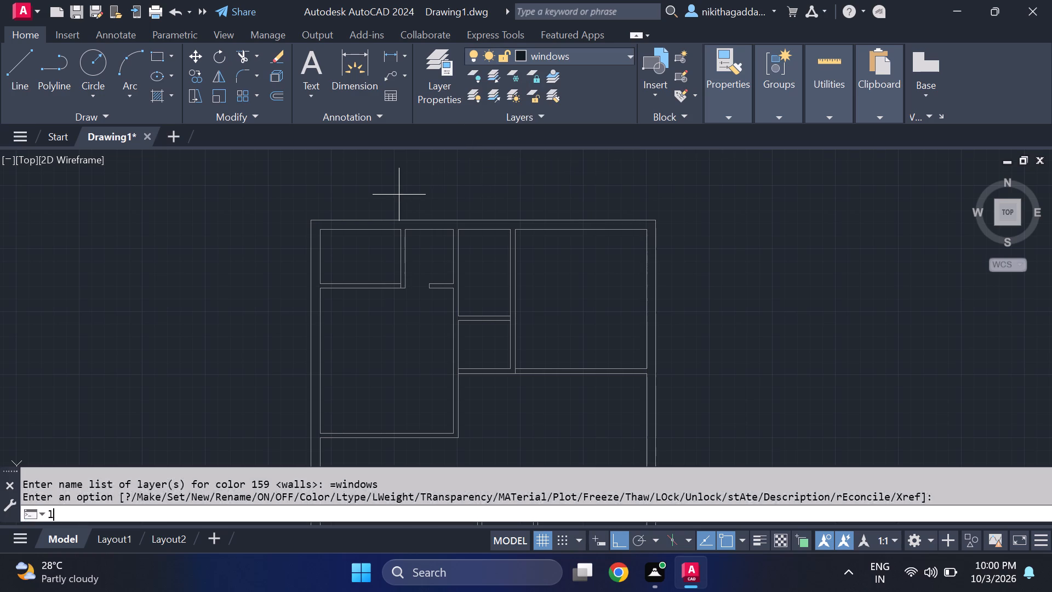
scroll(318, 201, up, 2)
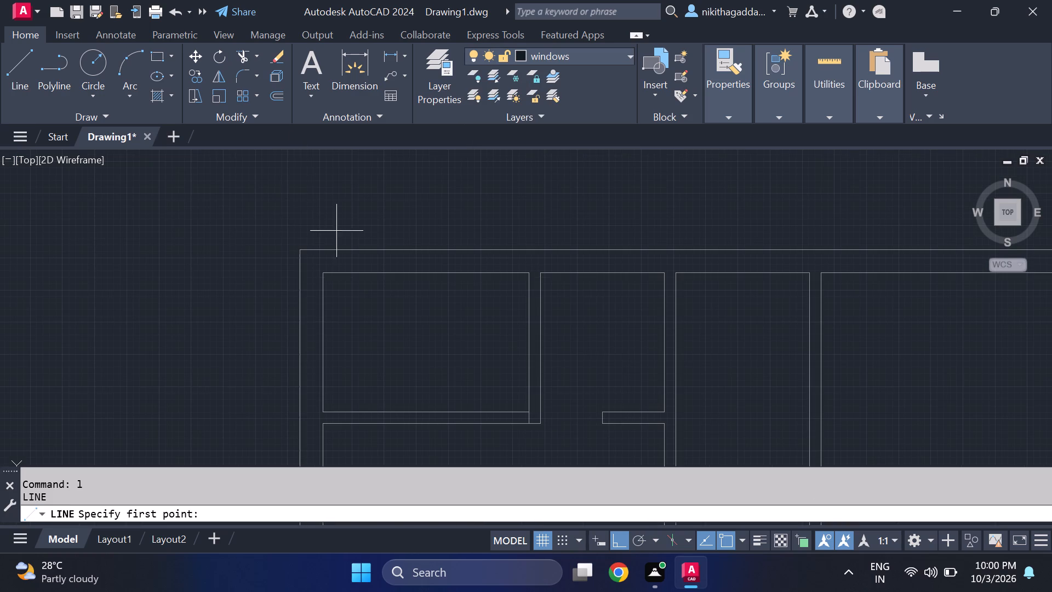
click(382, 254)
click(378, 269)
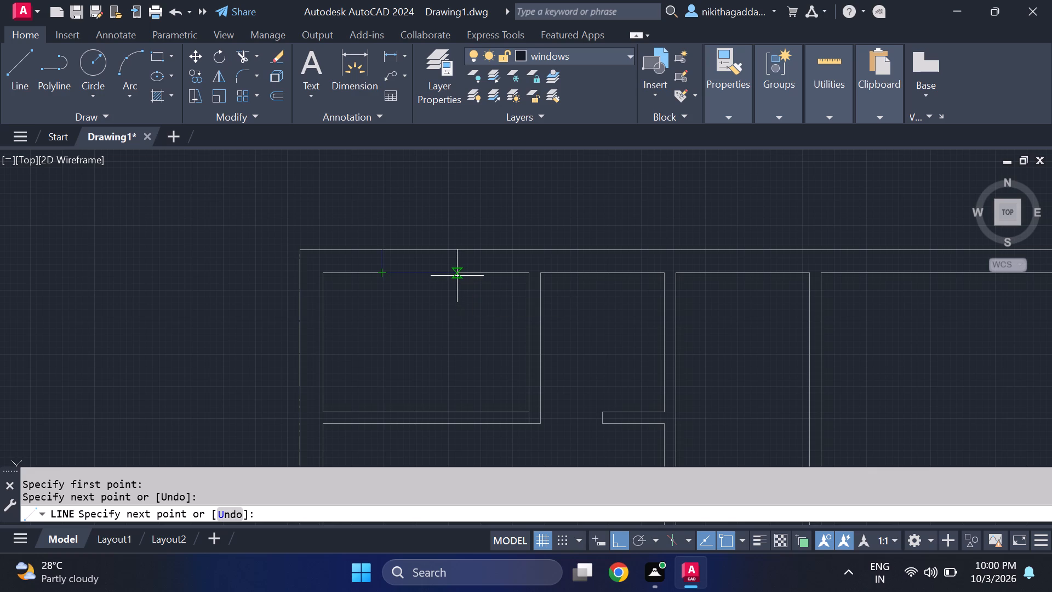
click(449, 275)
click(451, 247)
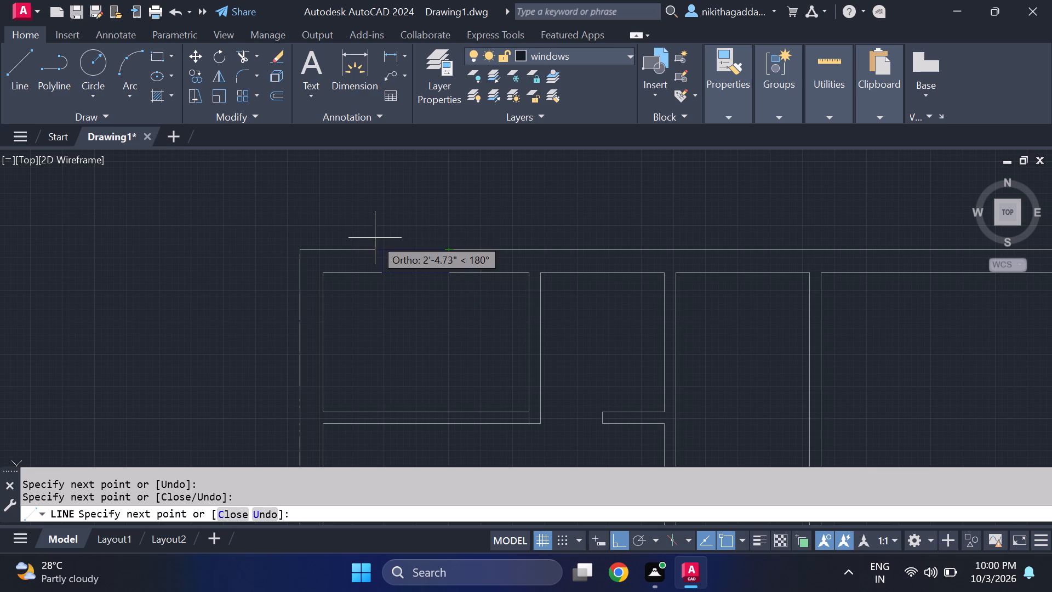
click(380, 249)
Draw two closely spaced horizontal glazing lines between the end lines of the upper-left room's window.
scroll(385, 255, up, 3)
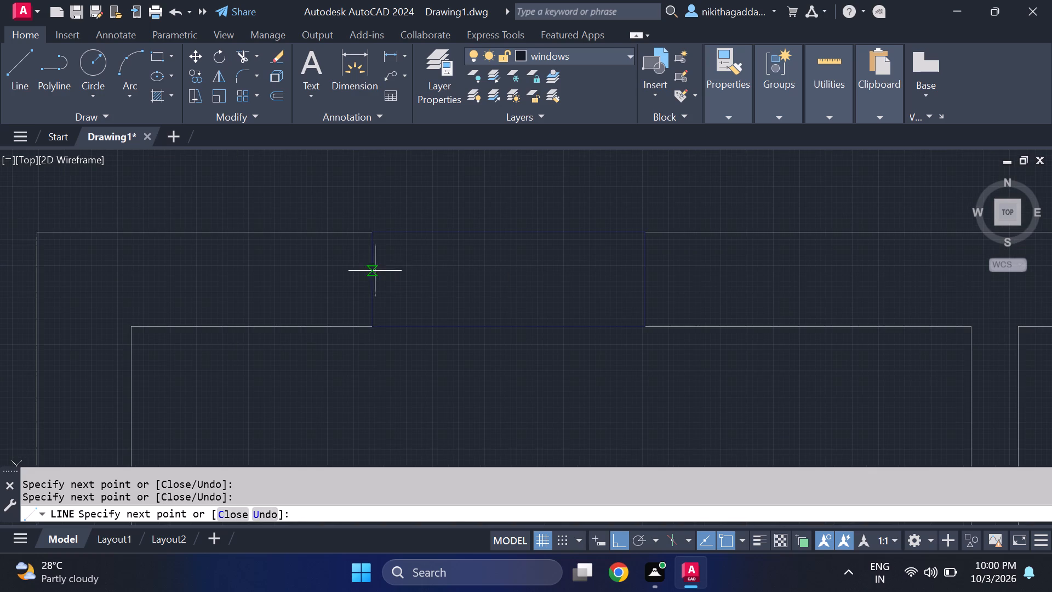
click(372, 261)
click(639, 266)
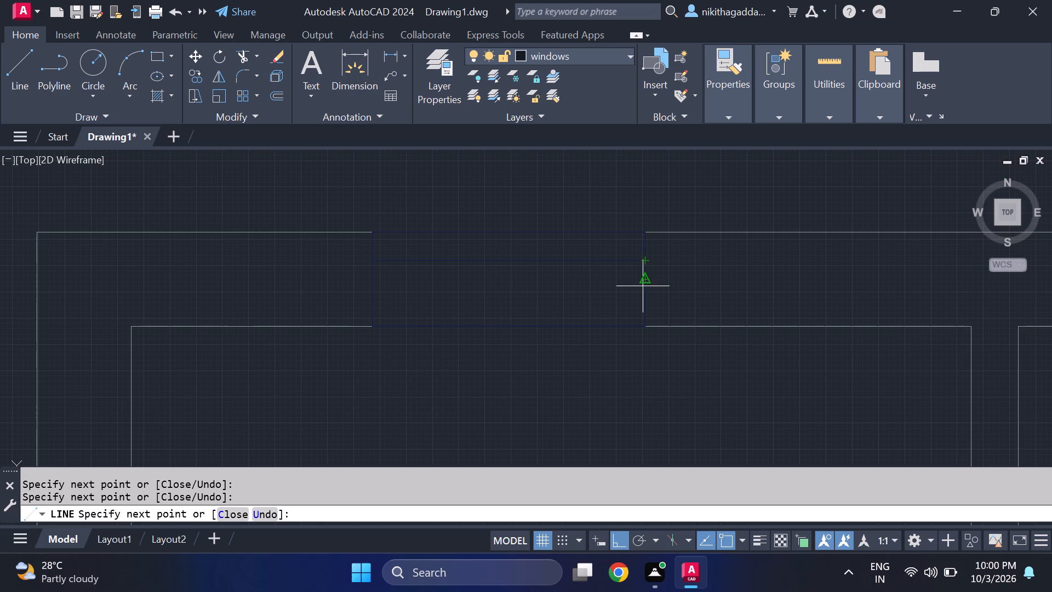
click(645, 283)
click(378, 278)
scroll(687, 332, down, 4)
key(Return)
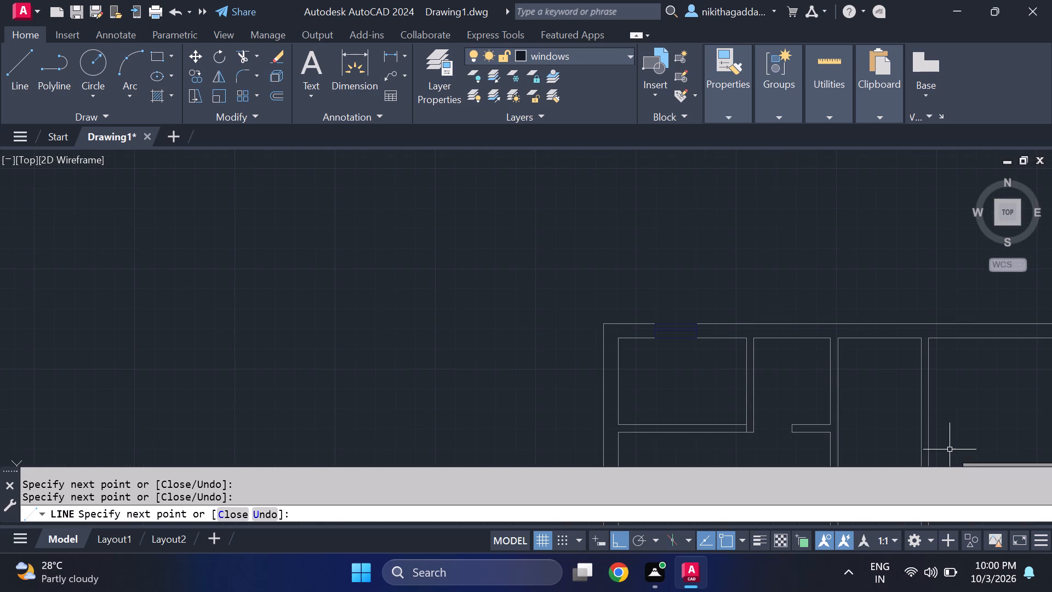
Copy the complete window horizontally along the top outer wall to the narrow middle room, using its lower-left corner as base point.
scroll(798, 411, down, 3)
middle_drag(770, 418, 708, 385)
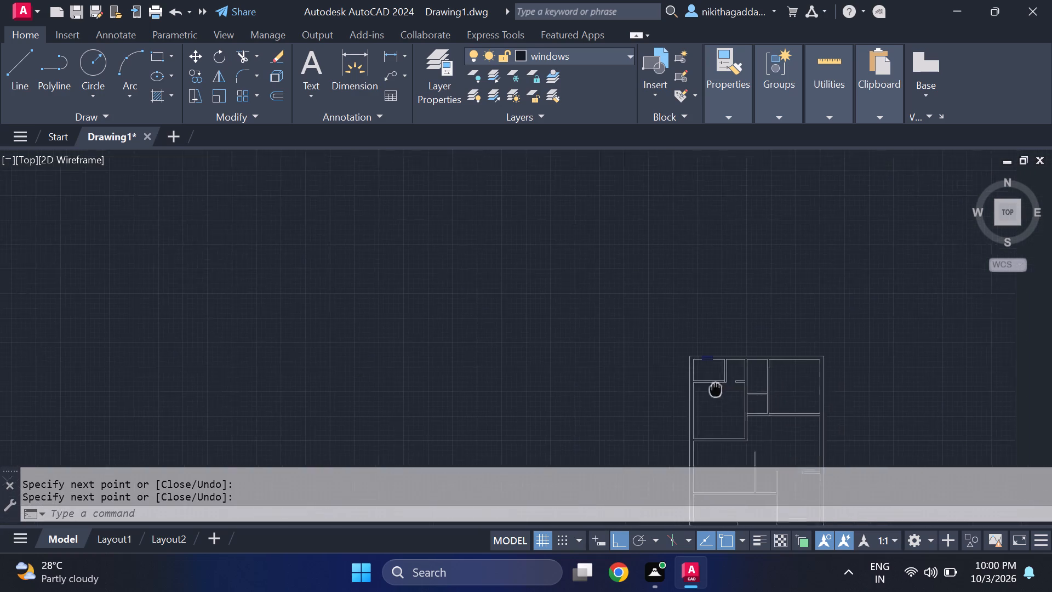
middle_drag(708, 385, 659, 360)
scroll(752, 325, up, 1)
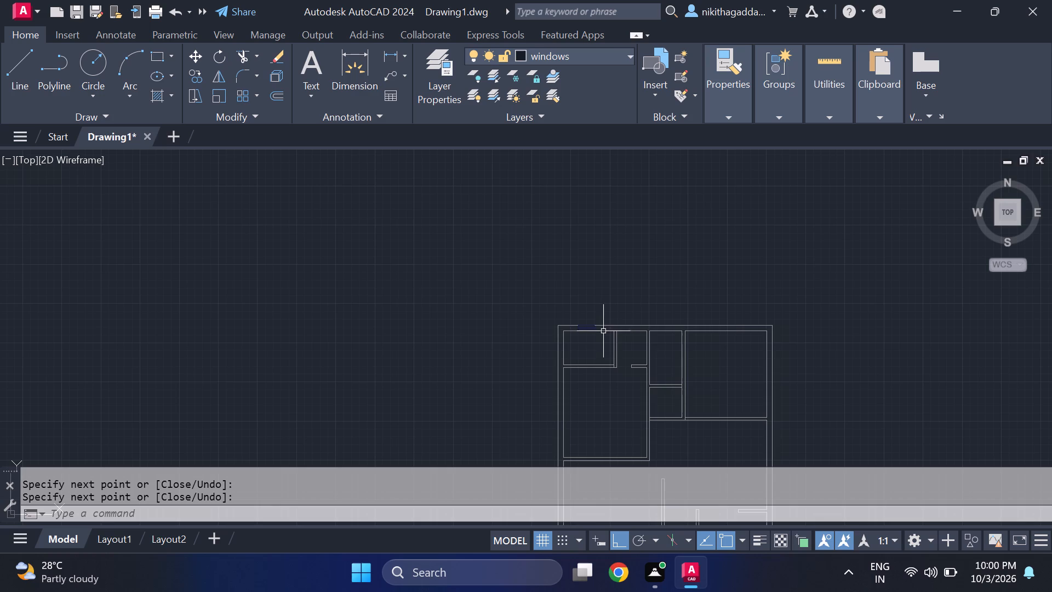
scroll(740, 350, up, 2)
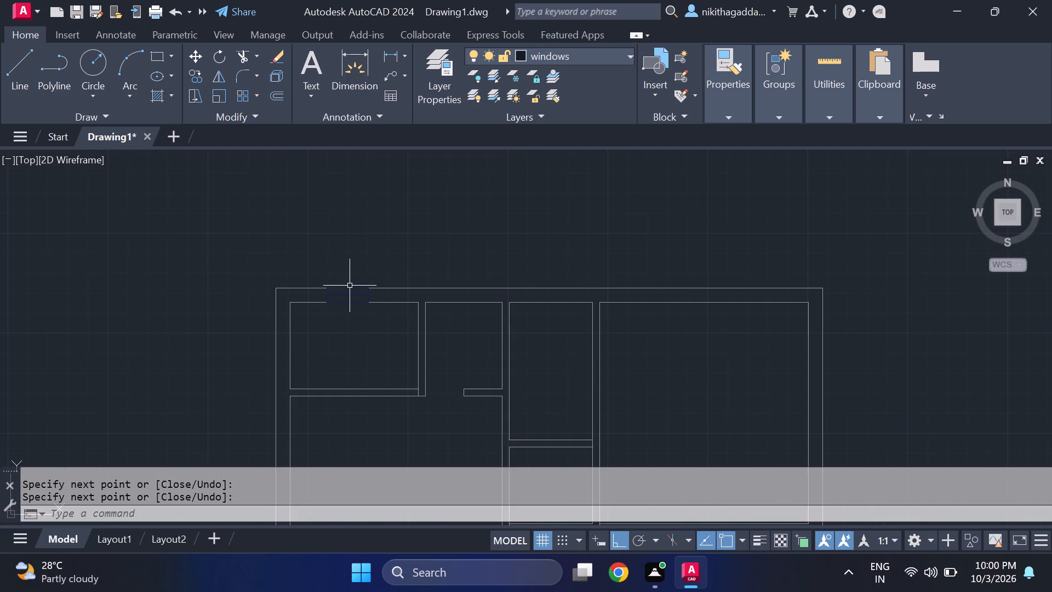
scroll(350, 289, up, 2)
click(424, 292)
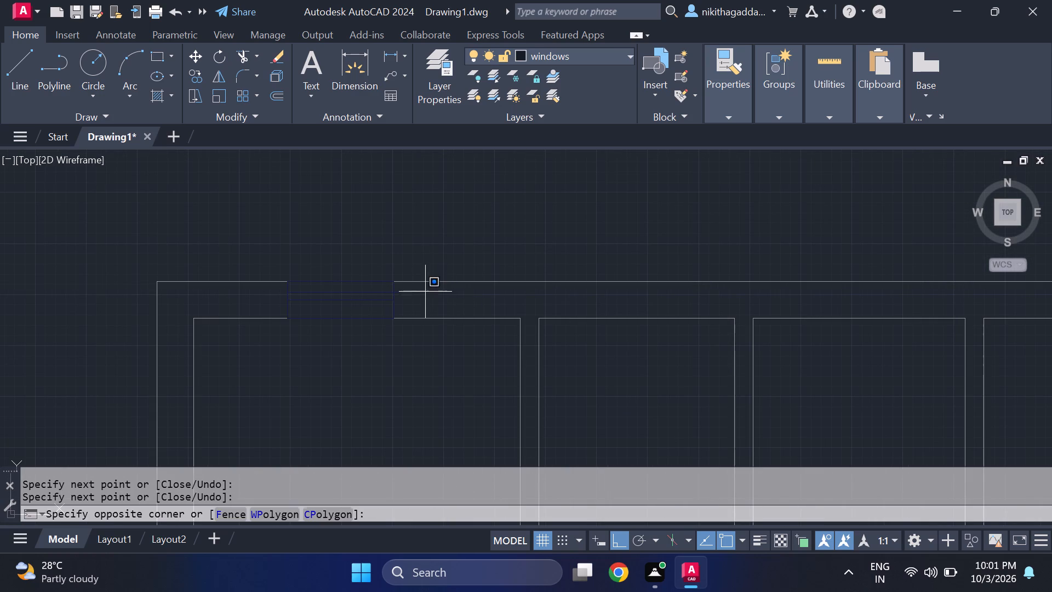
click(255, 311)
click(337, 283)
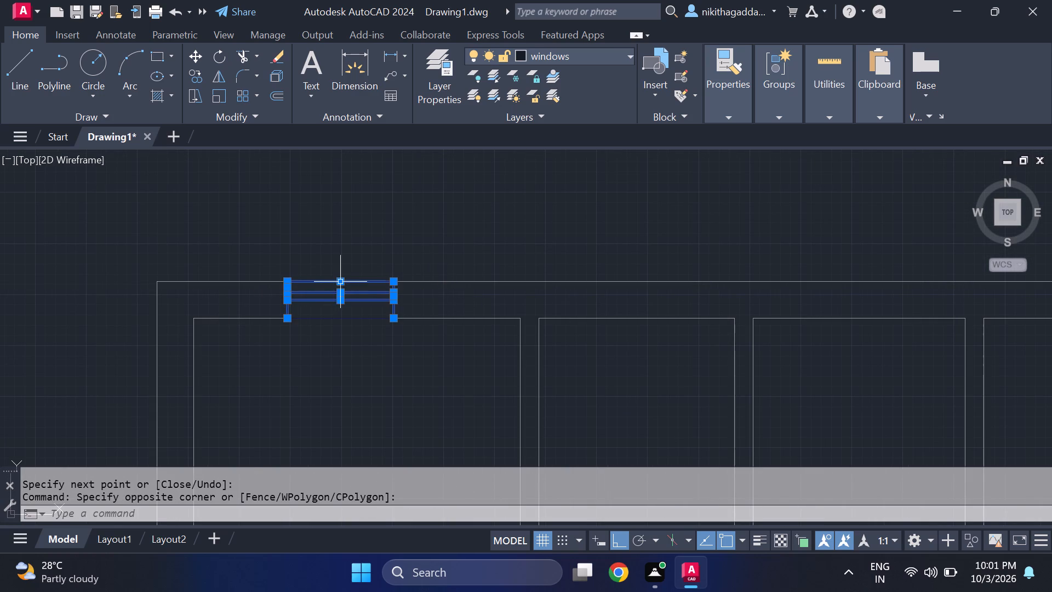
click(339, 319)
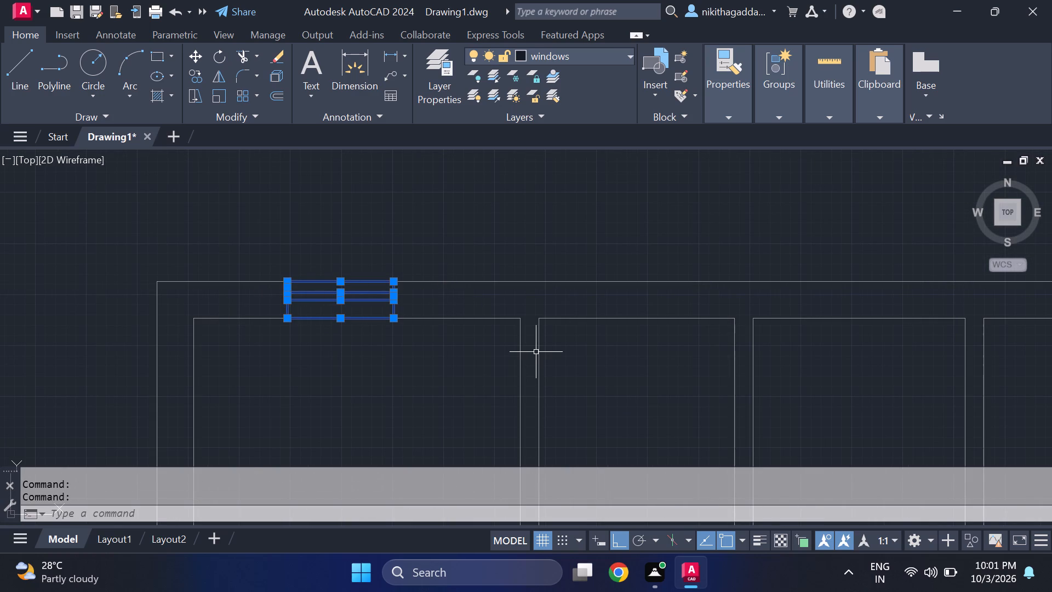
text(co)
key(Return)
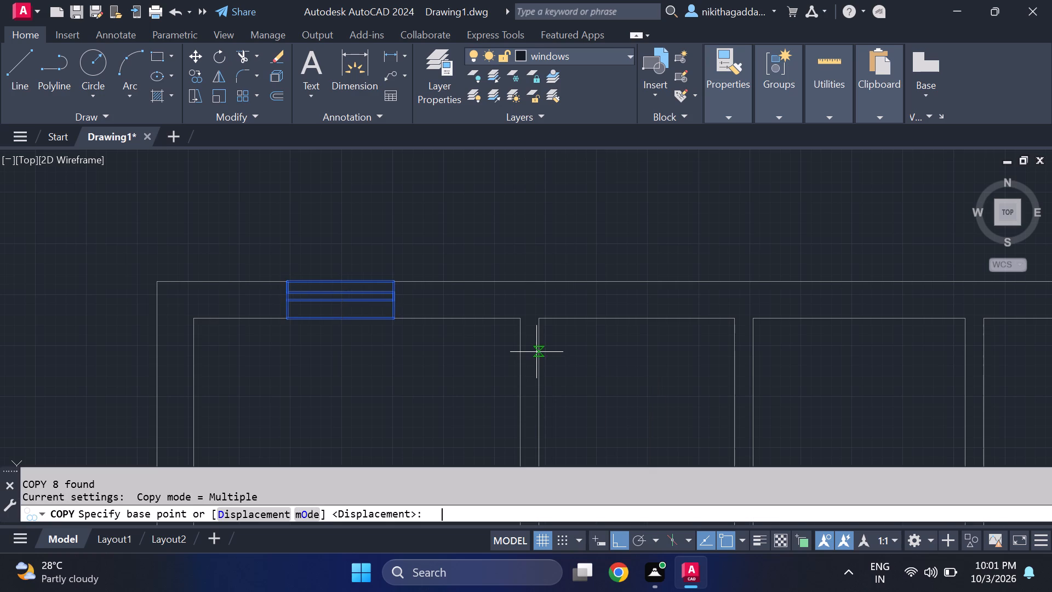
click(284, 324)
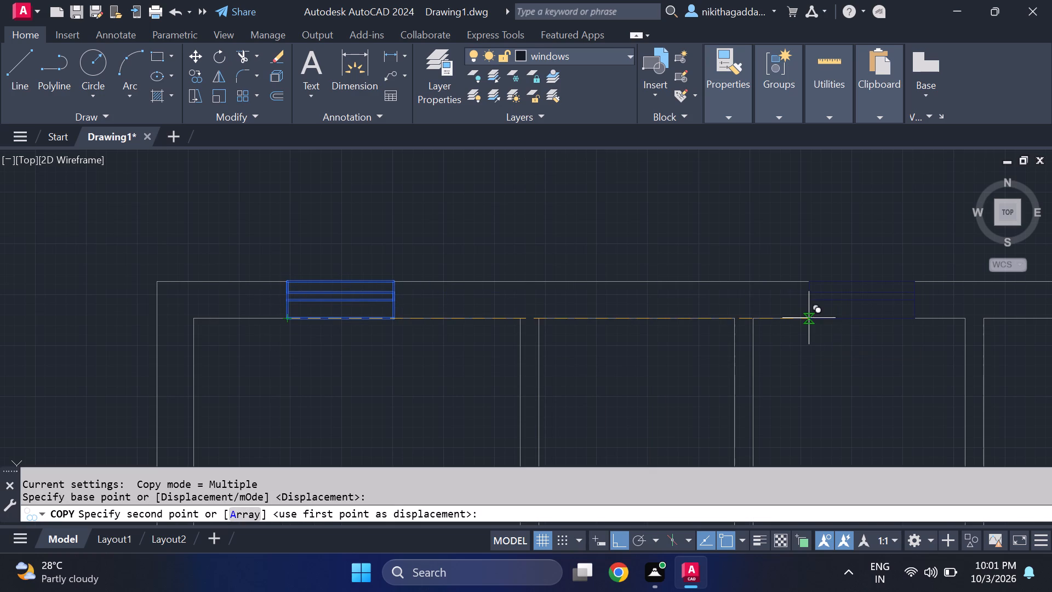
click(809, 318)
scroll(797, 270, down, 2)
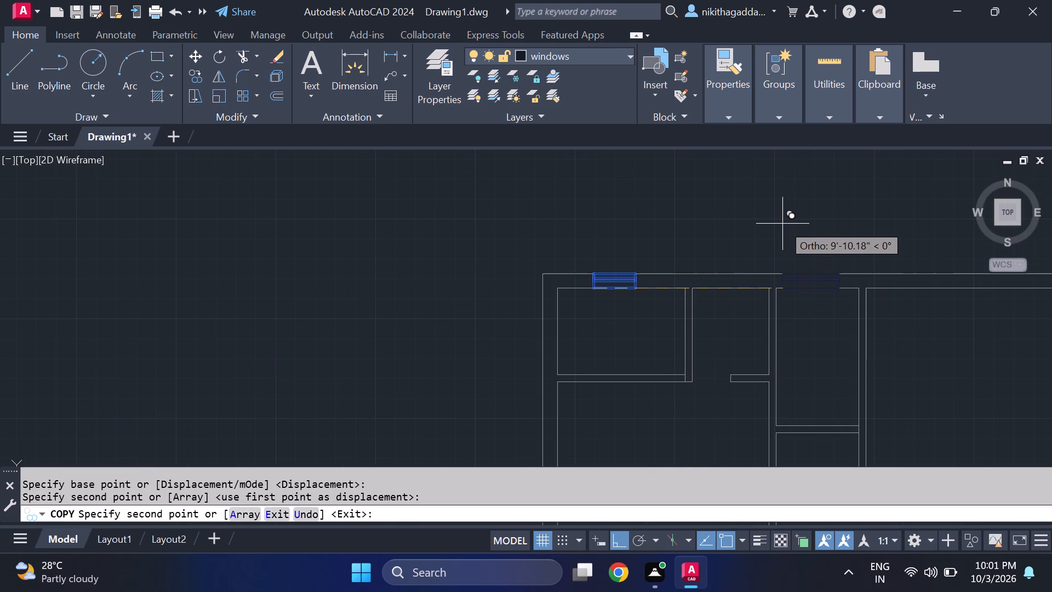
key(Escape)
Draw a wider rectangular window outline with lines across the top outer wall's thickness, above the large upper-right room.
middle_drag(854, 265, 484, 278)
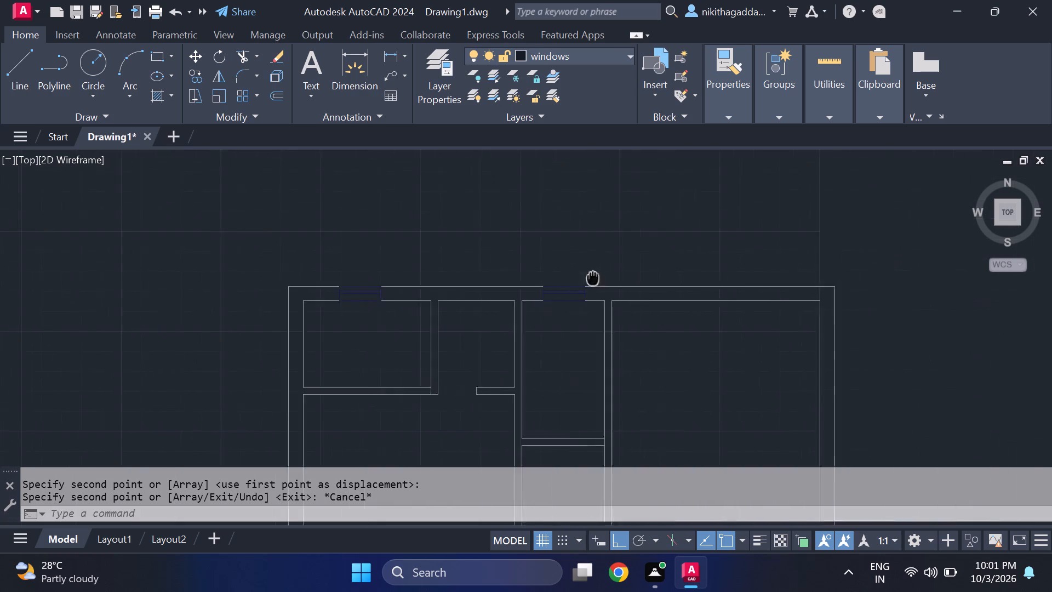
middle_drag(484, 278, 358, 280)
key(l)
key(Return)
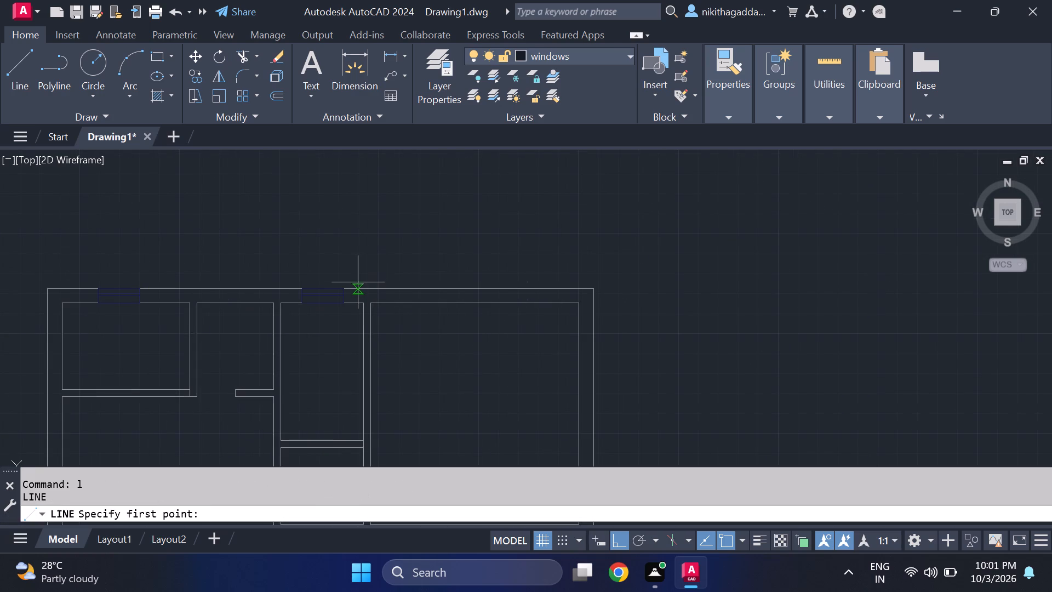
click(432, 289)
click(433, 304)
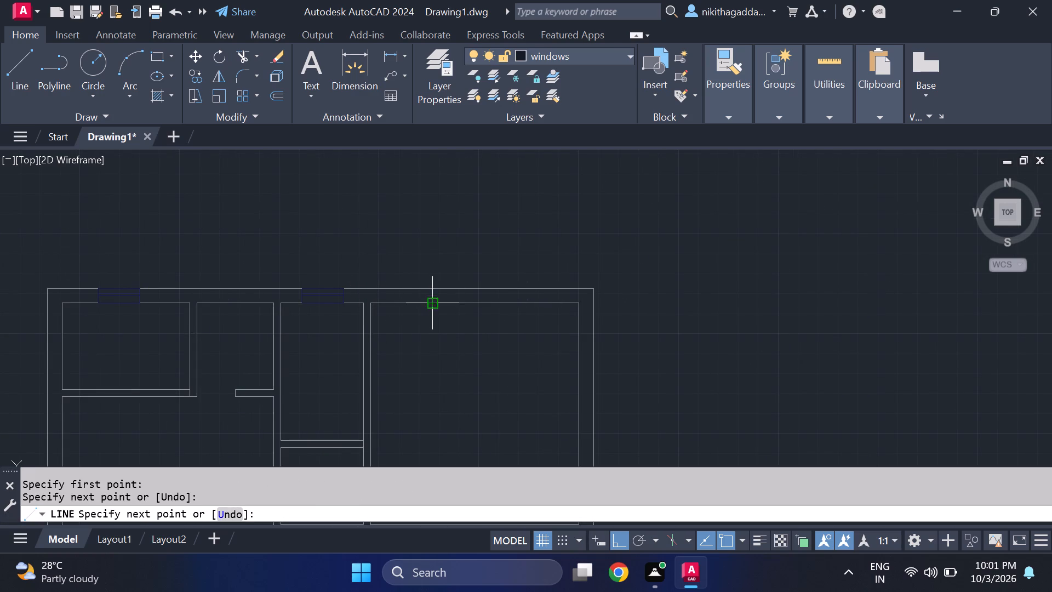
click(533, 304)
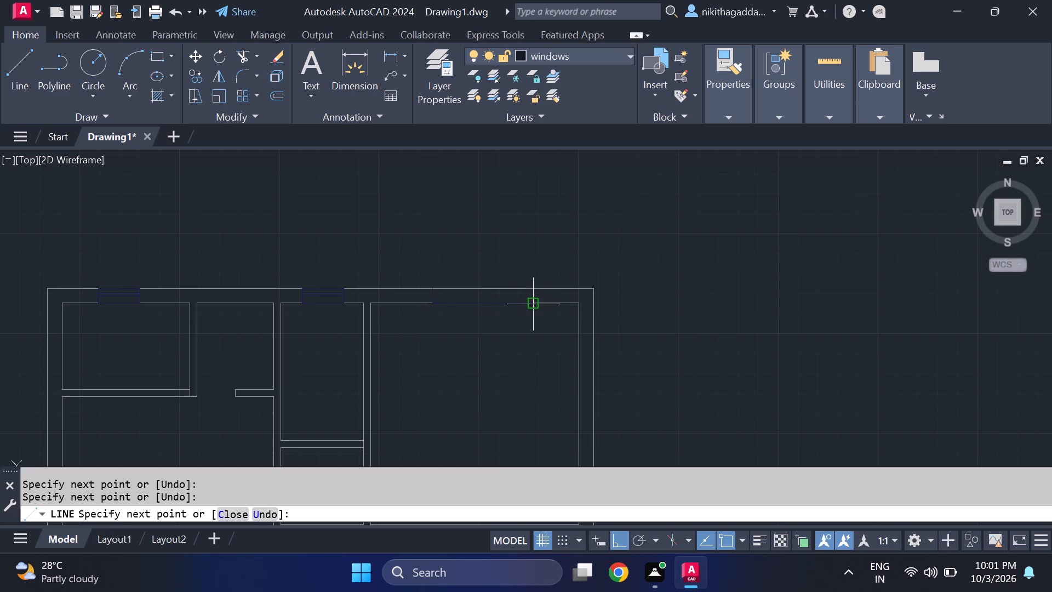
click(533, 290)
click(434, 290)
scroll(441, 297, up, 3)
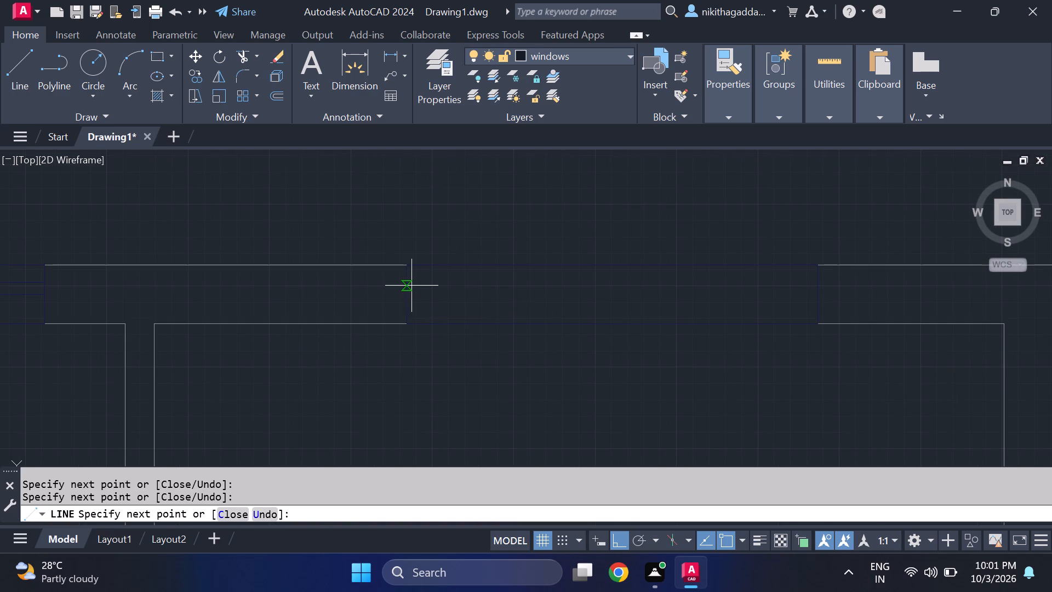
Draw two closely spaced horizontal glazing lines between the end lines of the large upper-right room's window.
click(411, 286)
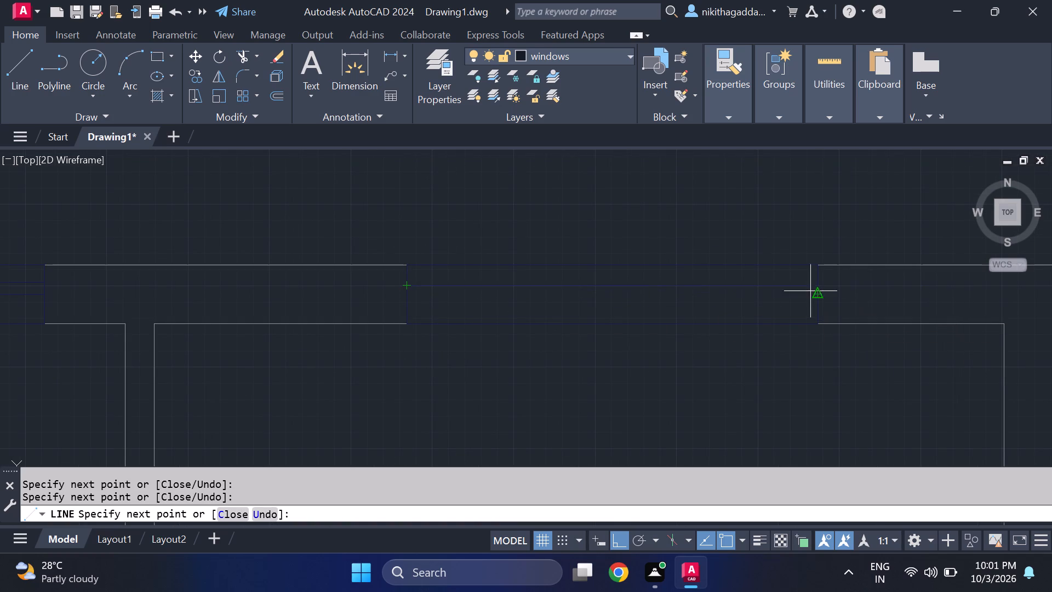
click(819, 288)
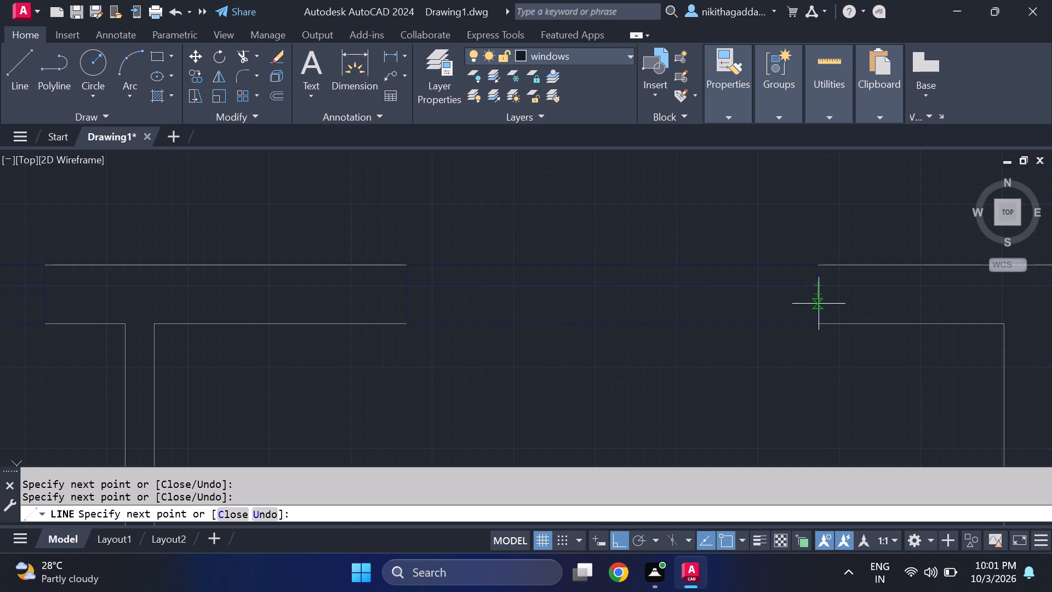
click(819, 304)
click(406, 298)
scroll(369, 300, up, 1)
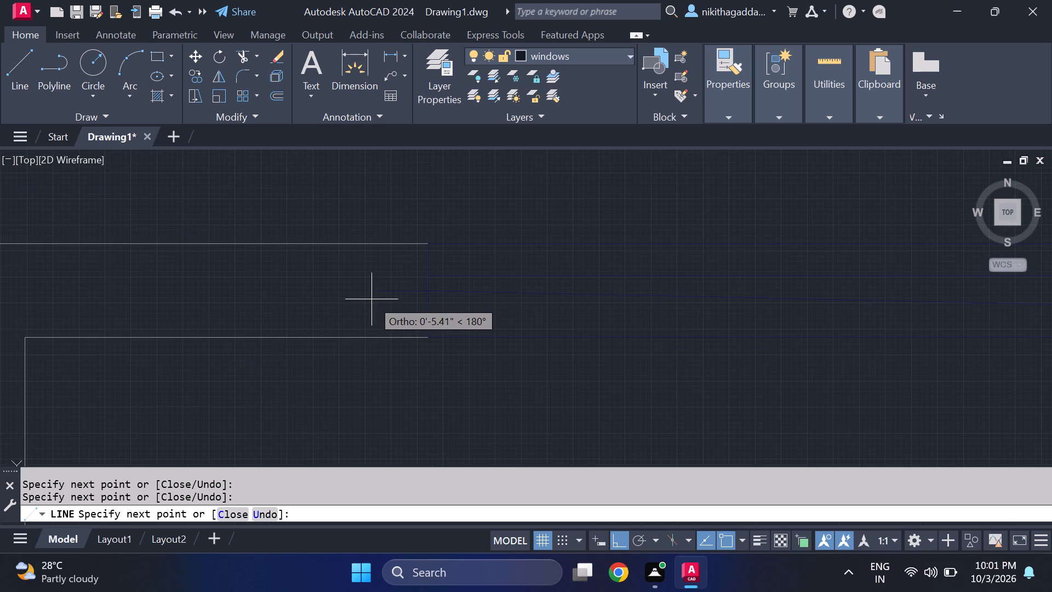
key(ctrl+z)
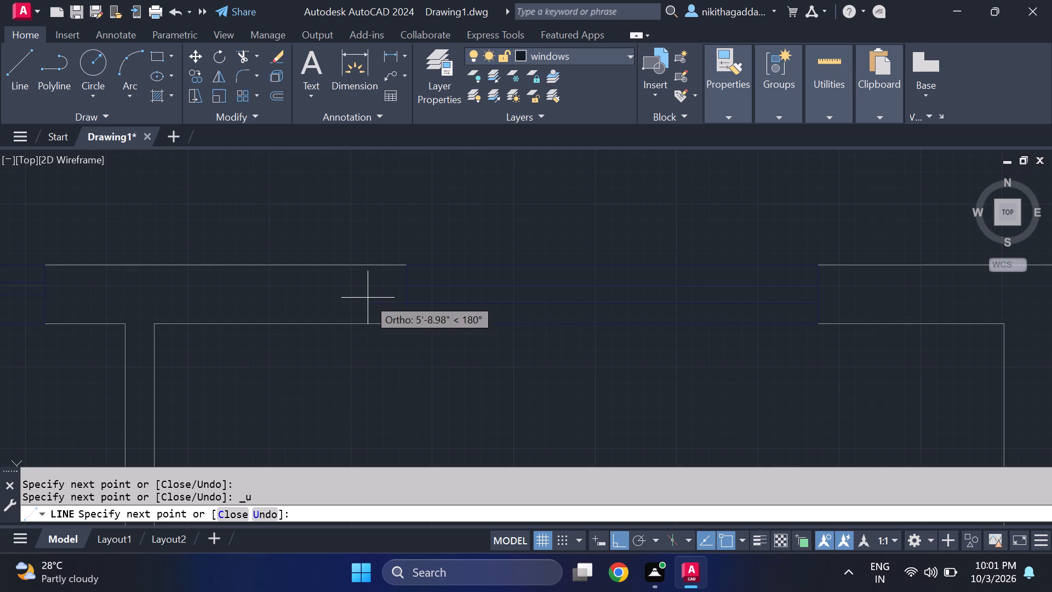
scroll(449, 295, up, 3)
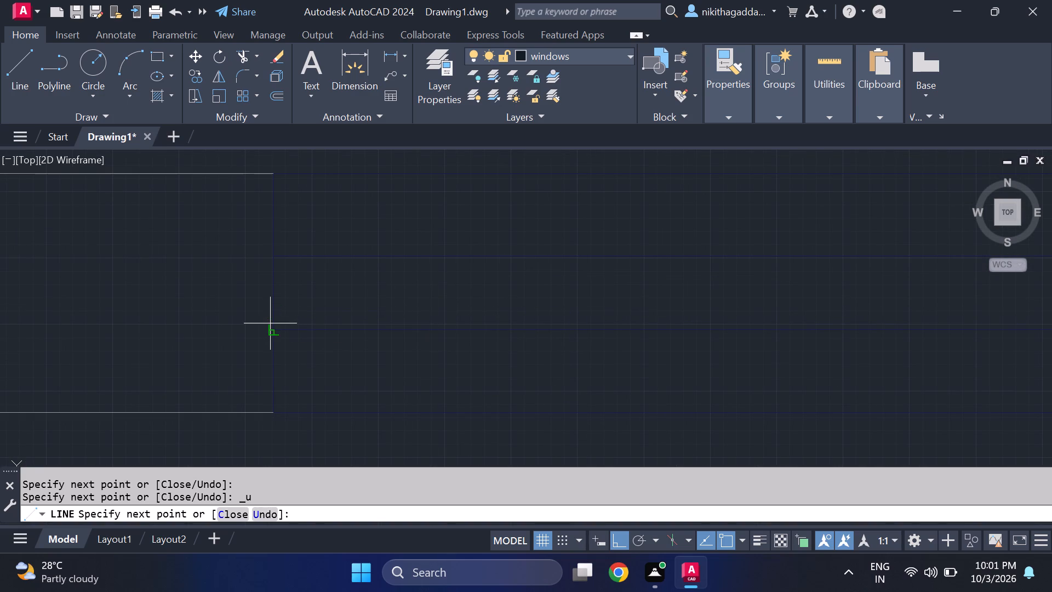
click(270, 323)
scroll(164, 309, down, 4)
key(Escape)
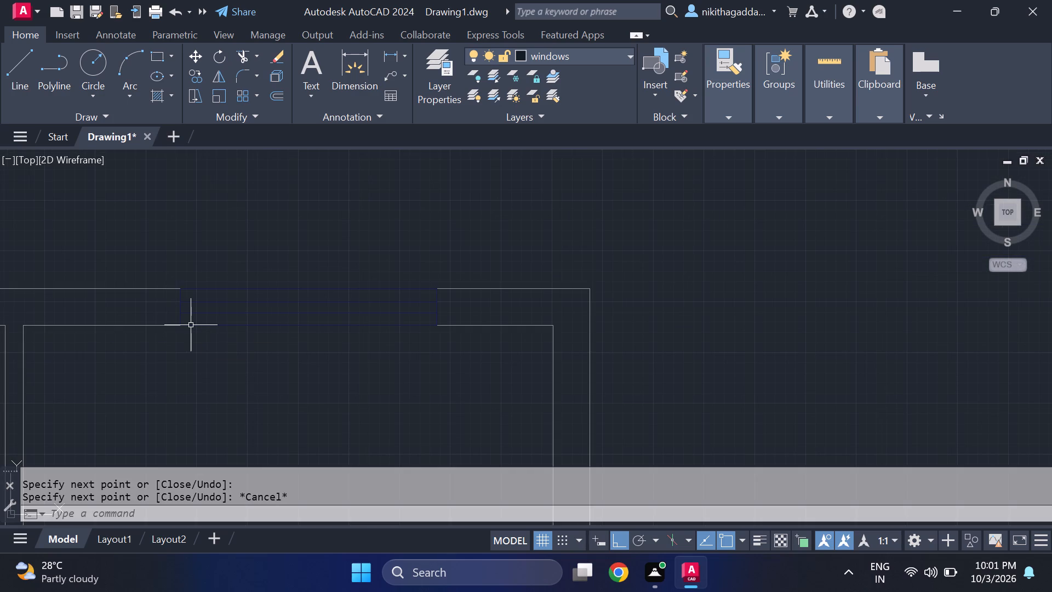
Draw a tall rectangular window outline with lines across the left outer wall's thickness, beside the large left room below the upper-left room.
scroll(244, 311, down, 5)
scroll(235, 359, up, 2)
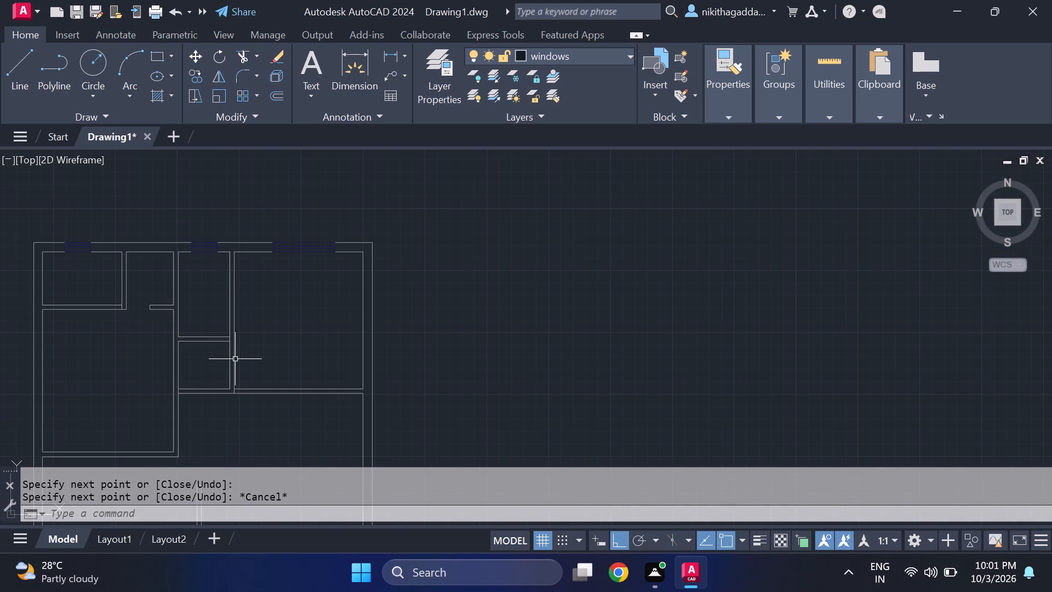
middle_drag(233, 358, 322, 304)
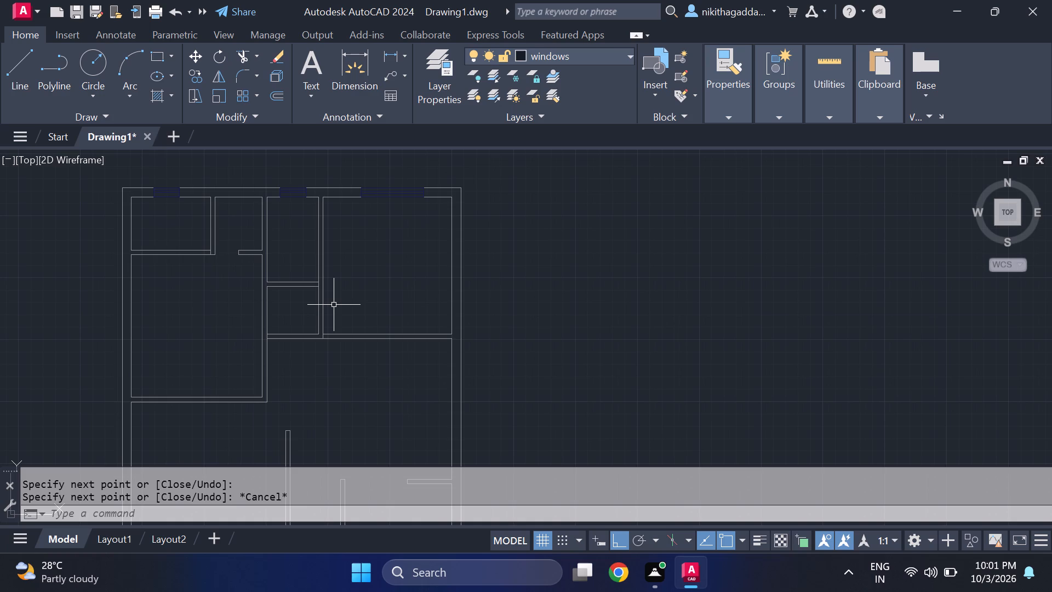
key(l)
key(Return)
scroll(335, 305, down, 3)
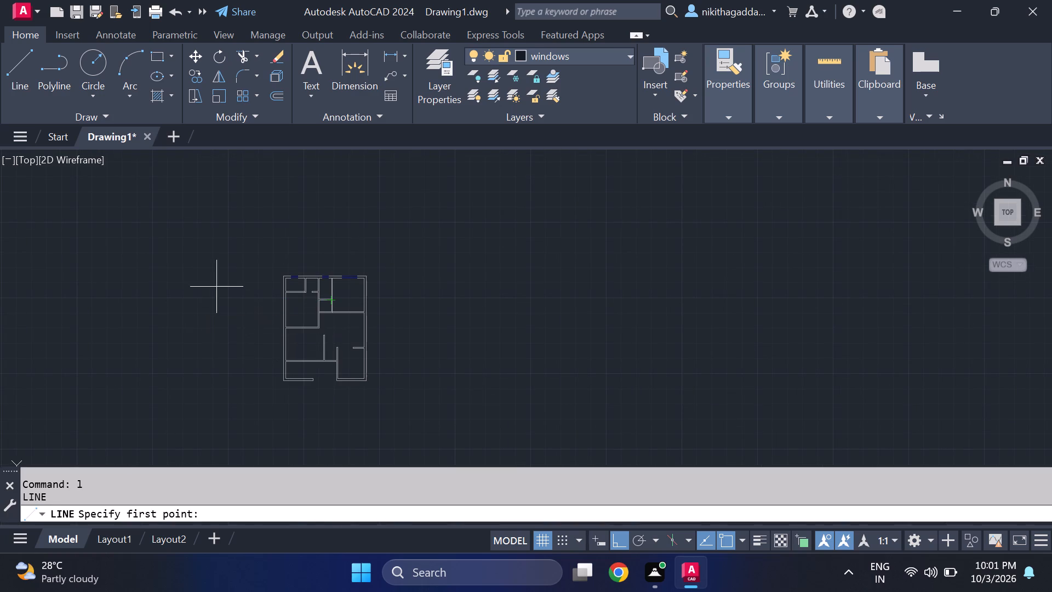
scroll(267, 304, up, 4)
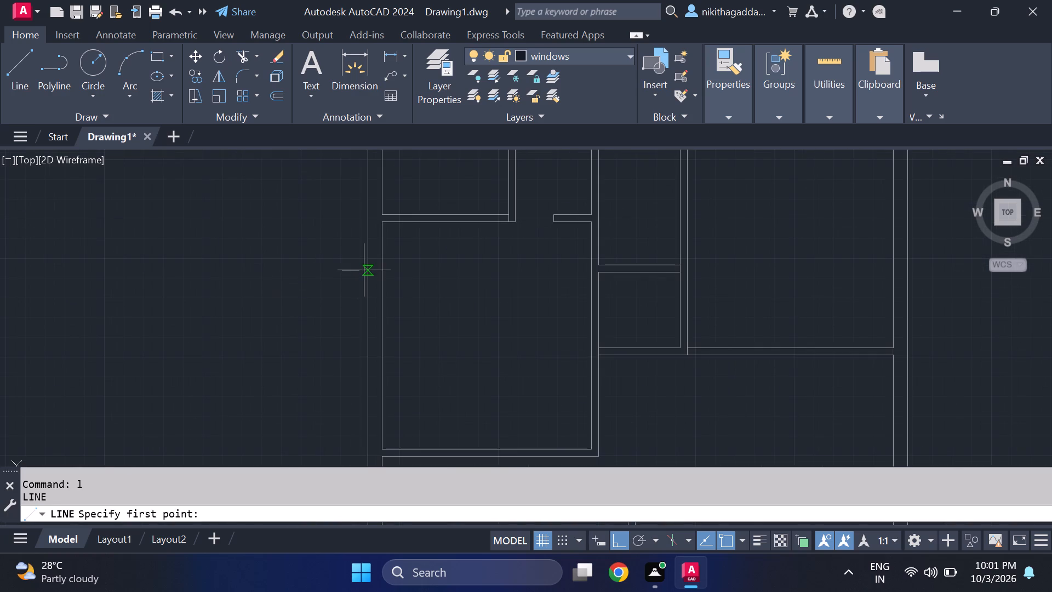
click(365, 266)
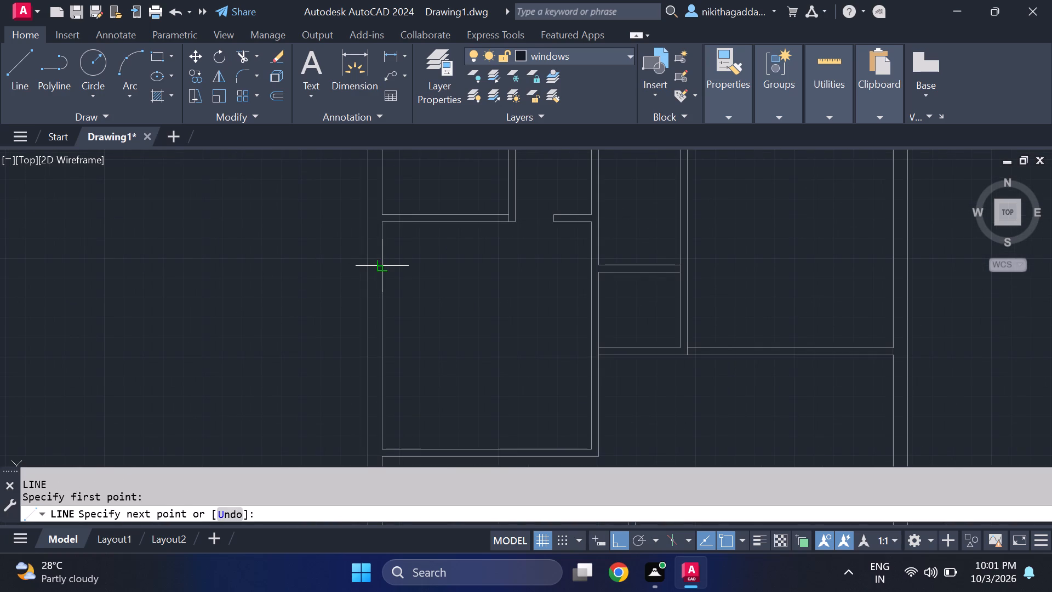
click(382, 263)
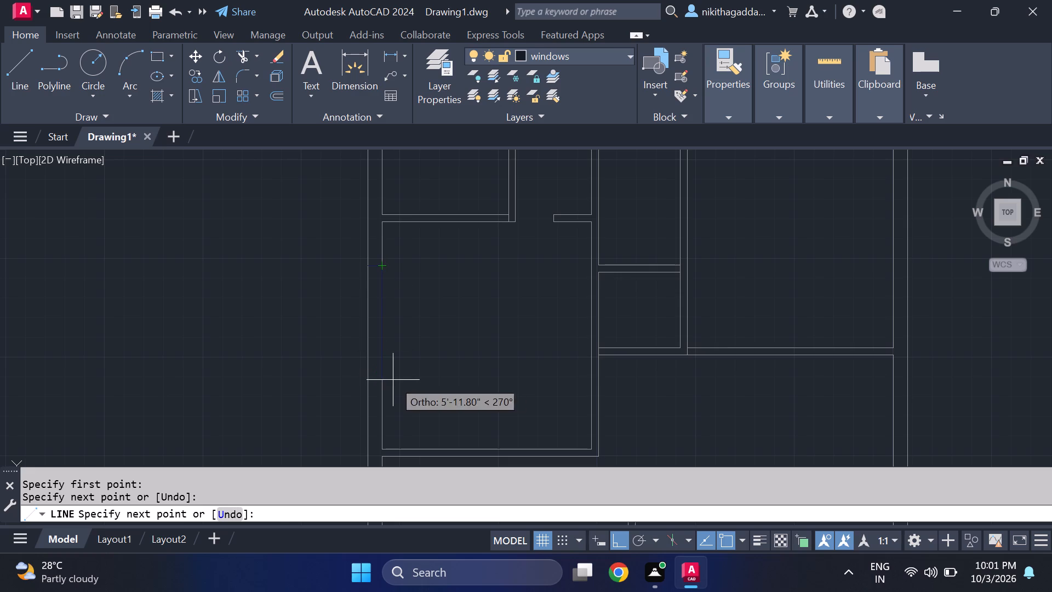
click(383, 372)
click(365, 375)
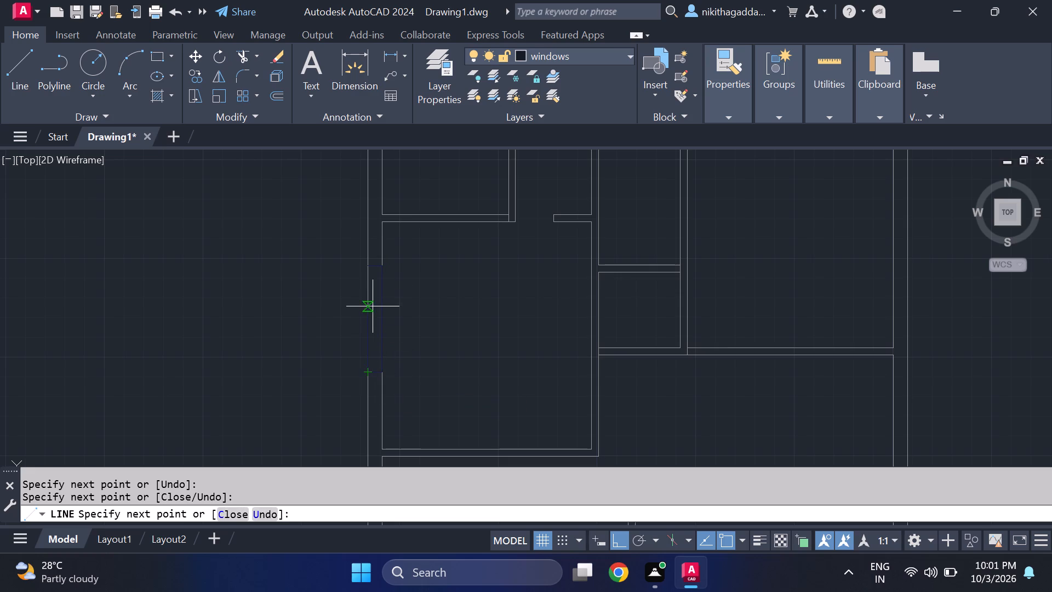
scroll(367, 274, up, 3)
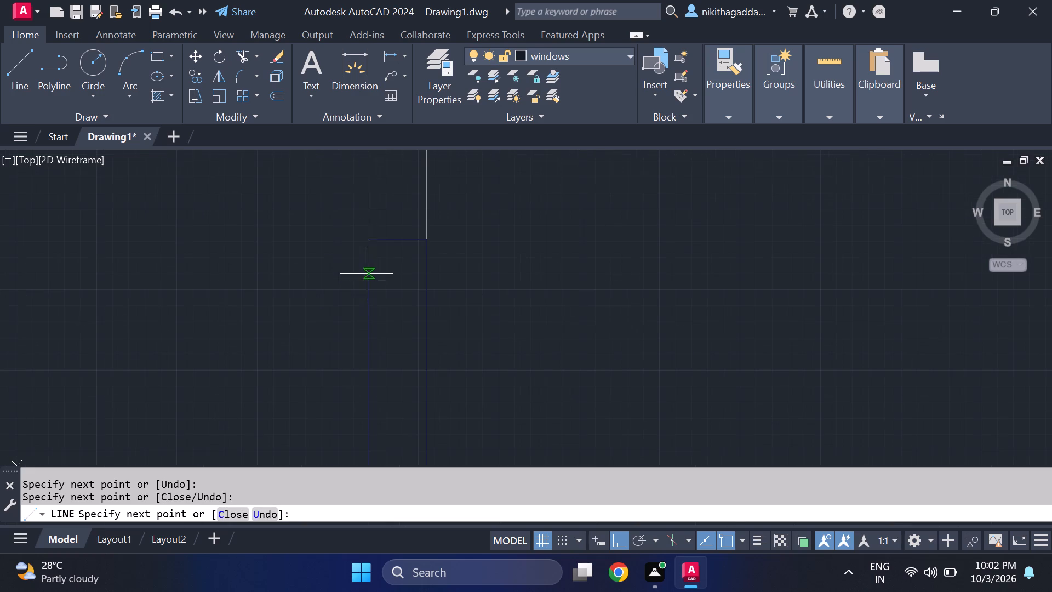
click(371, 242)
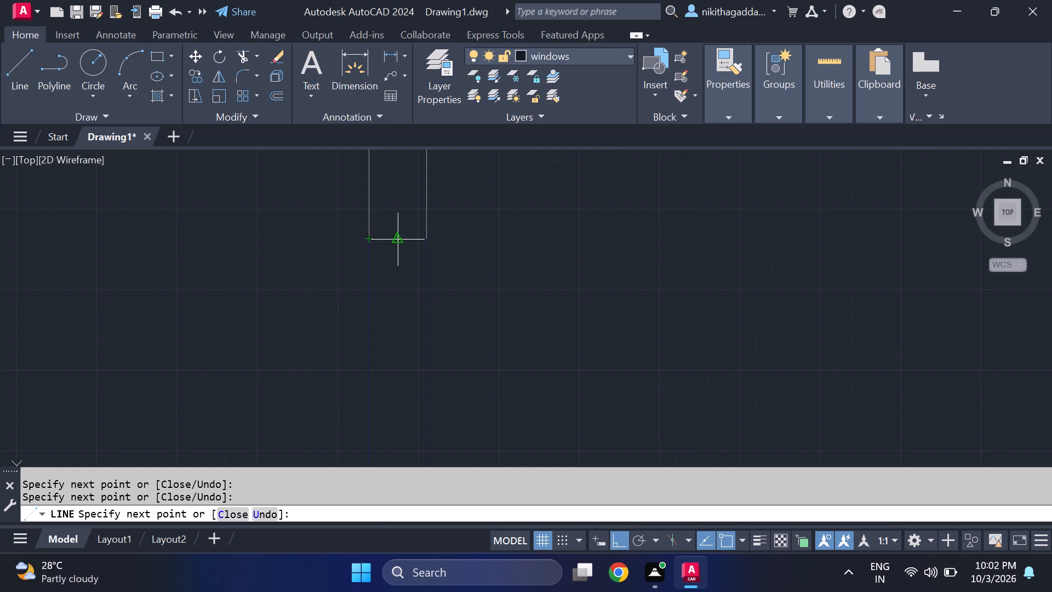
Draw two closely spaced vertical glazing lines between the end lines of the large left room's window.
click(389, 237)
scroll(392, 429, down, 3)
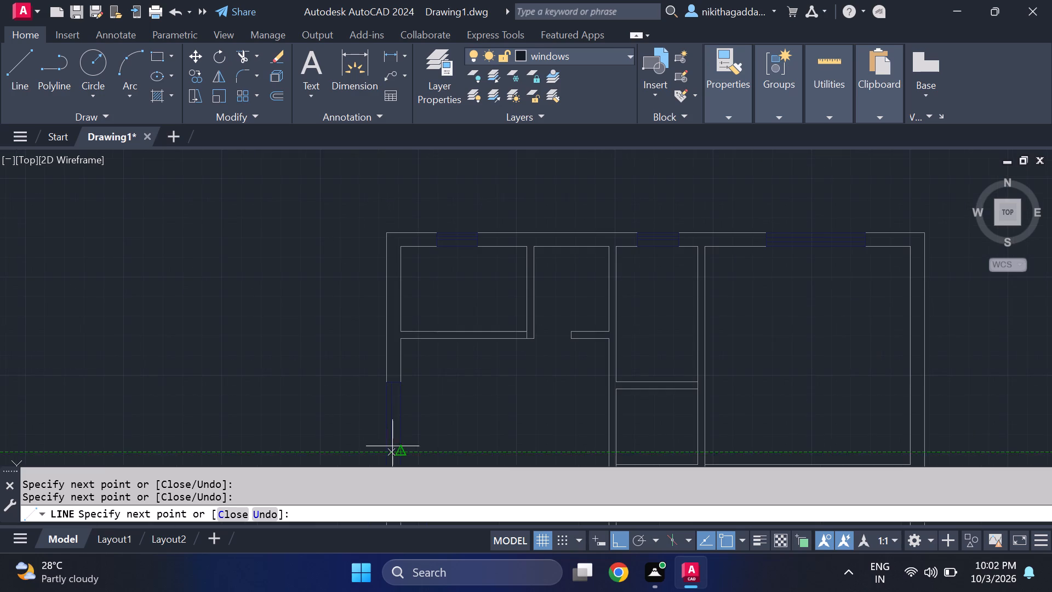
middle_drag(392, 446, 383, 350)
scroll(389, 391, up, 3)
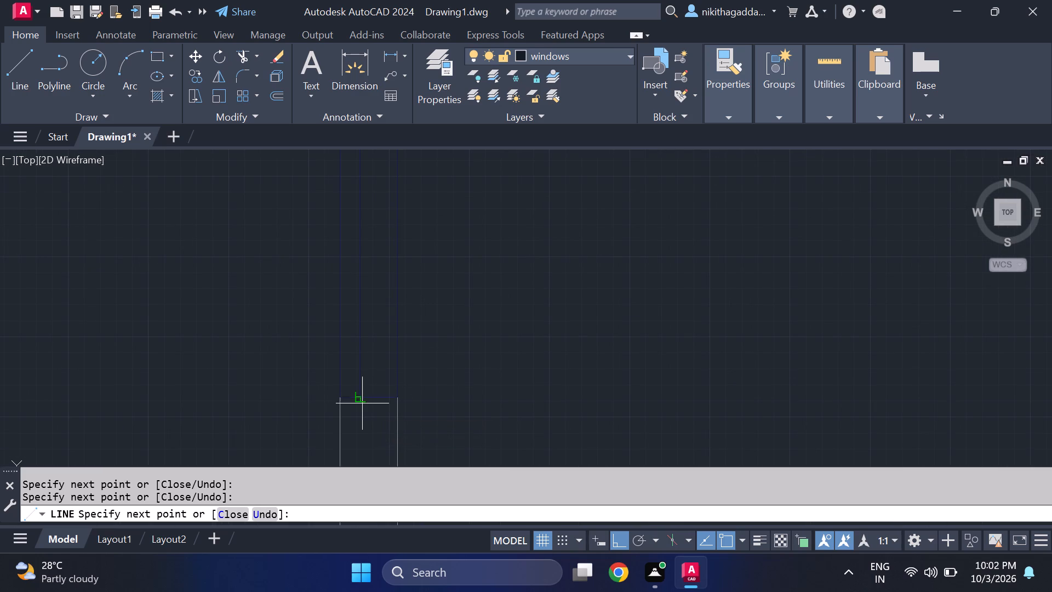
click(359, 400)
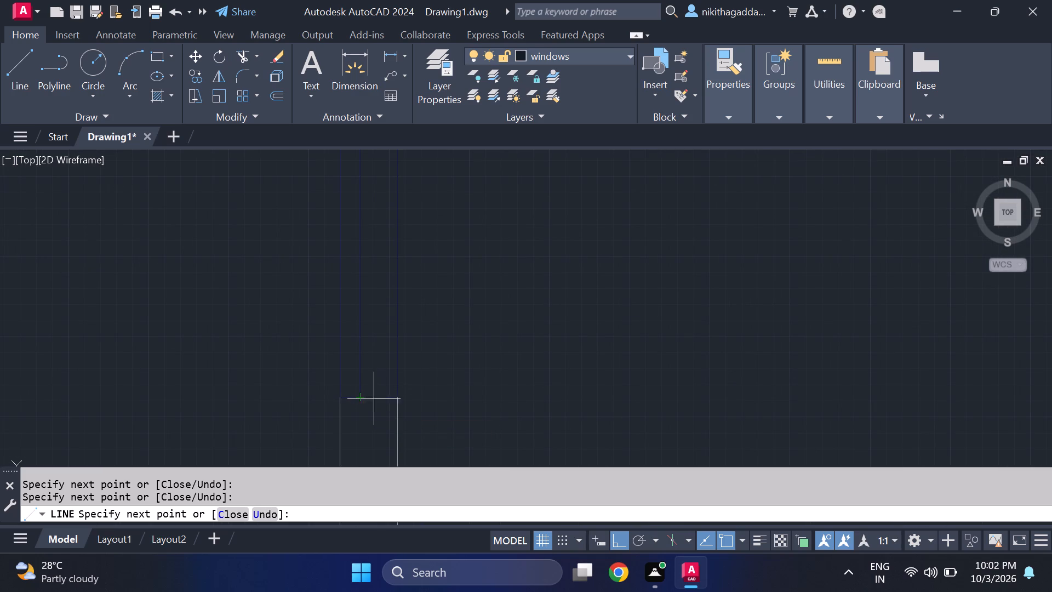
click(378, 399)
scroll(359, 243, down, 2)
middle_drag(359, 243, 367, 283)
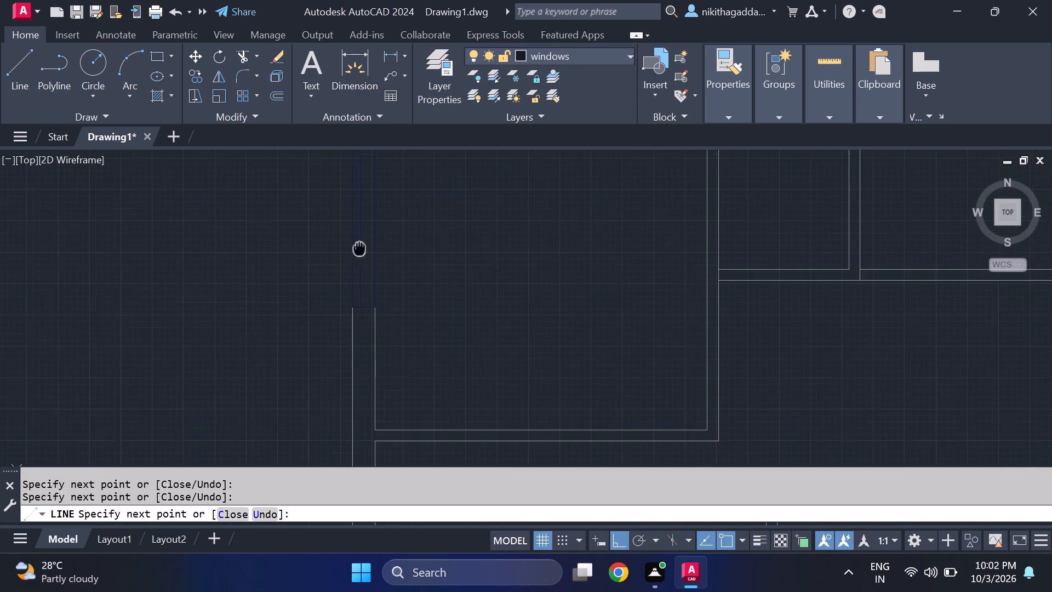
middle_drag(367, 283, 390, 434)
scroll(405, 318, up, 3)
click(383, 344)
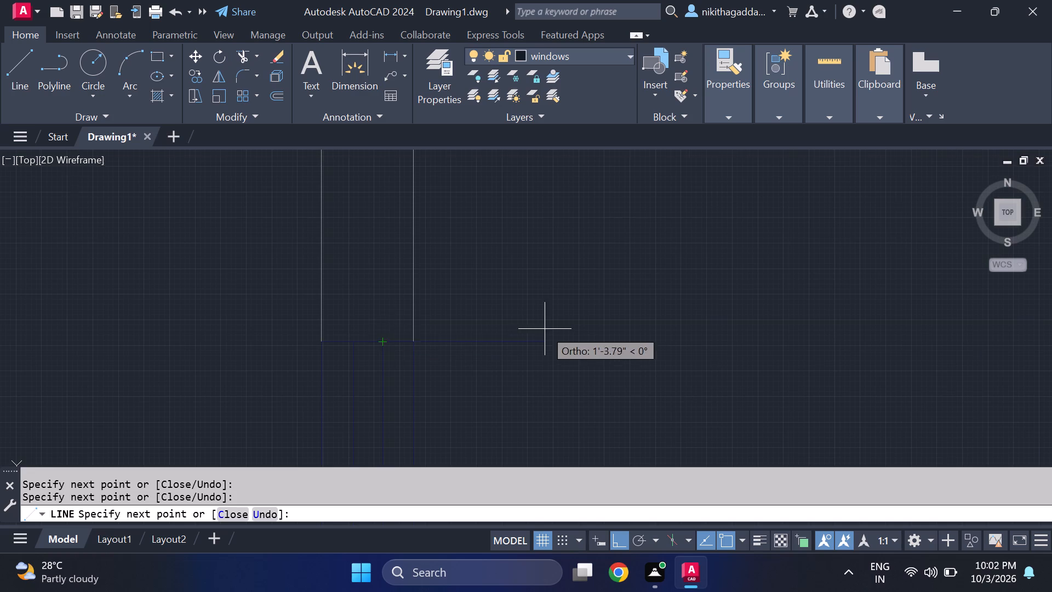
scroll(547, 329, down, 5)
key(Return)
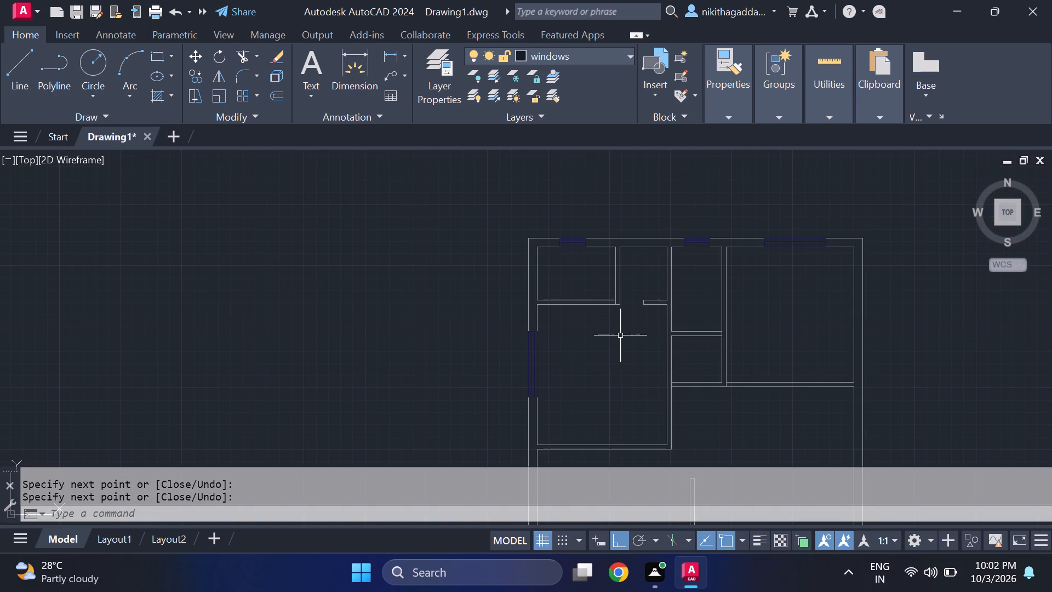
Copy the complete left-wall window straight down the outer wall to the next room below, using its upper inner corner as base point.
scroll(616, 337, down, 2)
scroll(579, 349, up, 3)
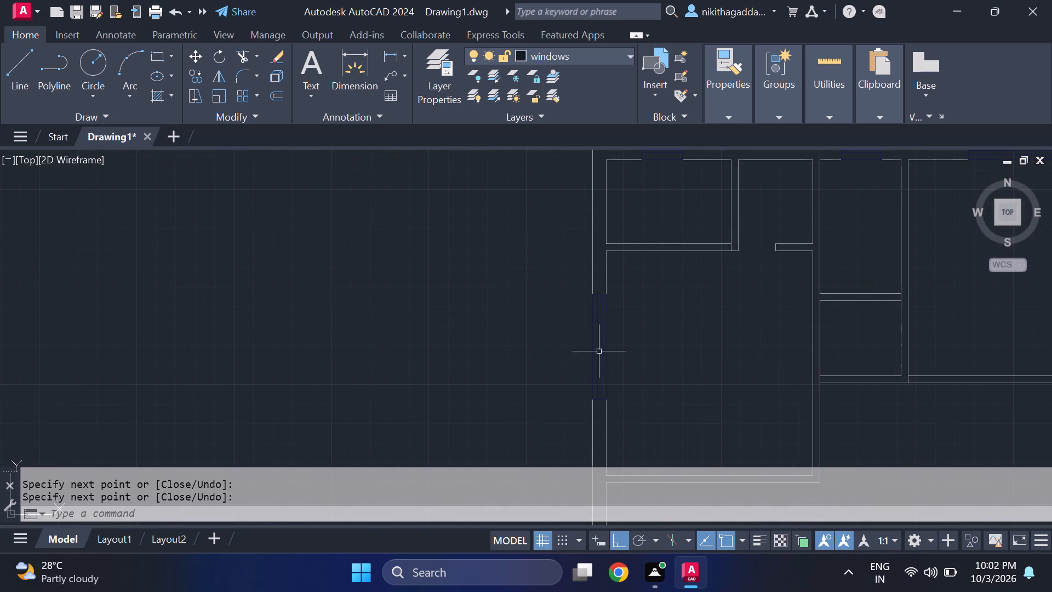
click(605, 344)
scroll(603, 344, up, 3)
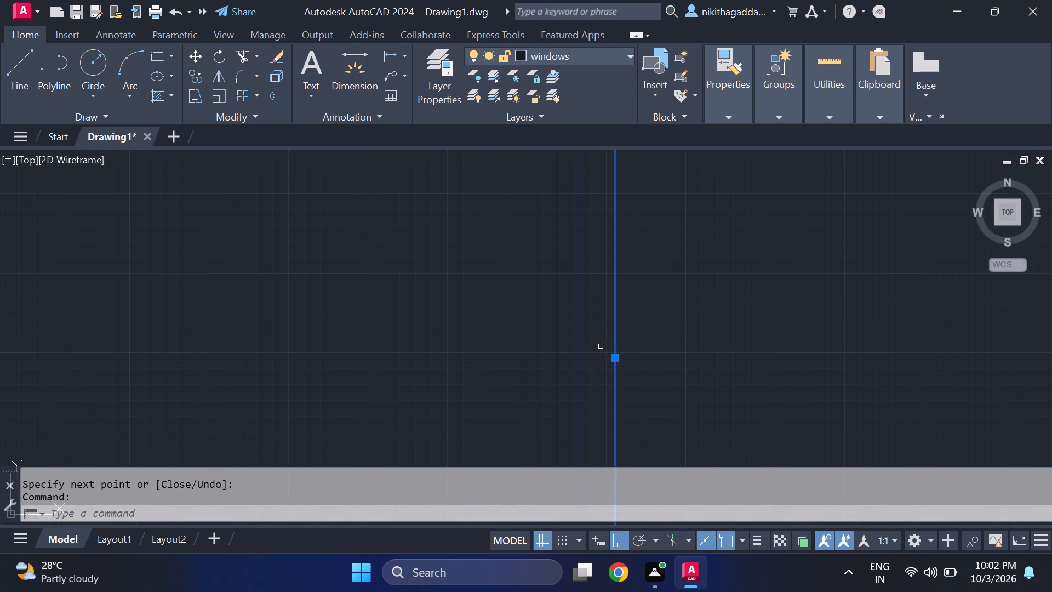
click(605, 336)
click(557, 368)
scroll(586, 319, down, 2)
scroll(587, 253, up, 3)
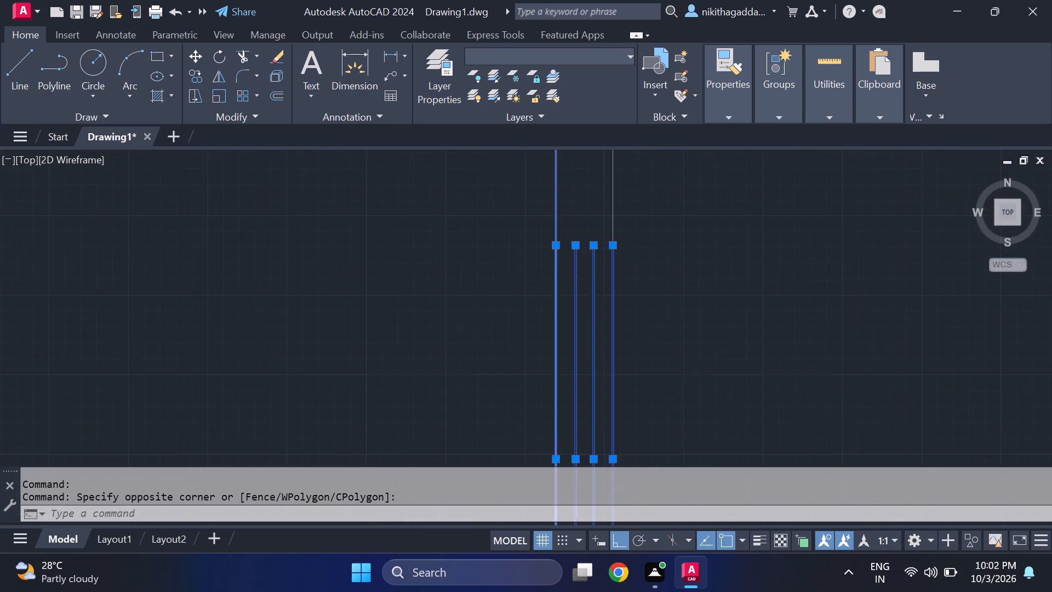
click(582, 227)
click(545, 290)
scroll(601, 334, down, 3)
middle_drag(617, 392, 584, 277)
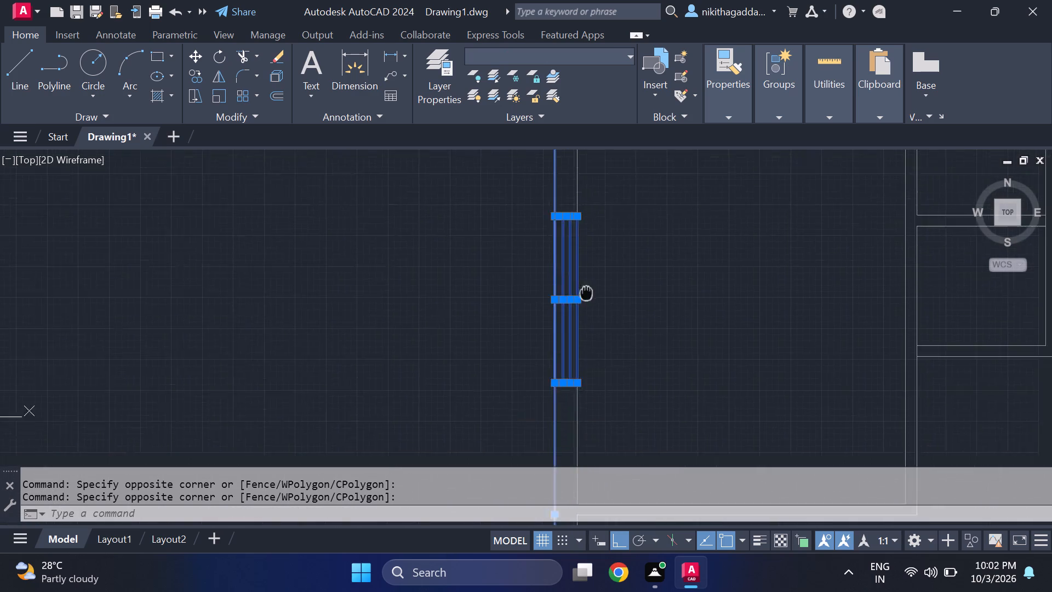
middle_drag(584, 277, 582, 257)
scroll(571, 325, up, 4)
click(556, 384)
click(509, 435)
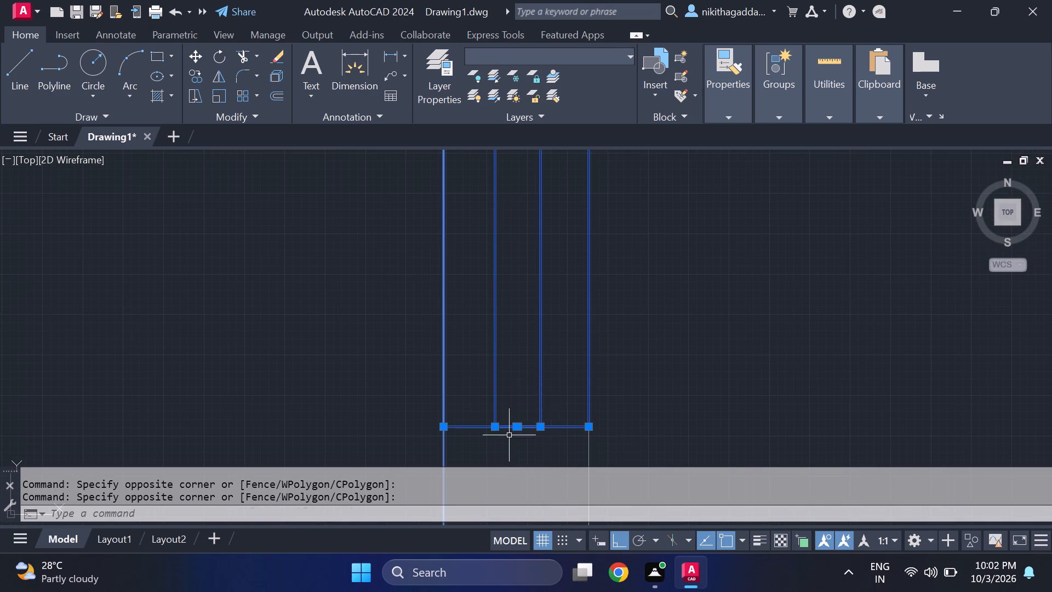
scroll(548, 388, down, 4)
scroll(599, 383, down, 3)
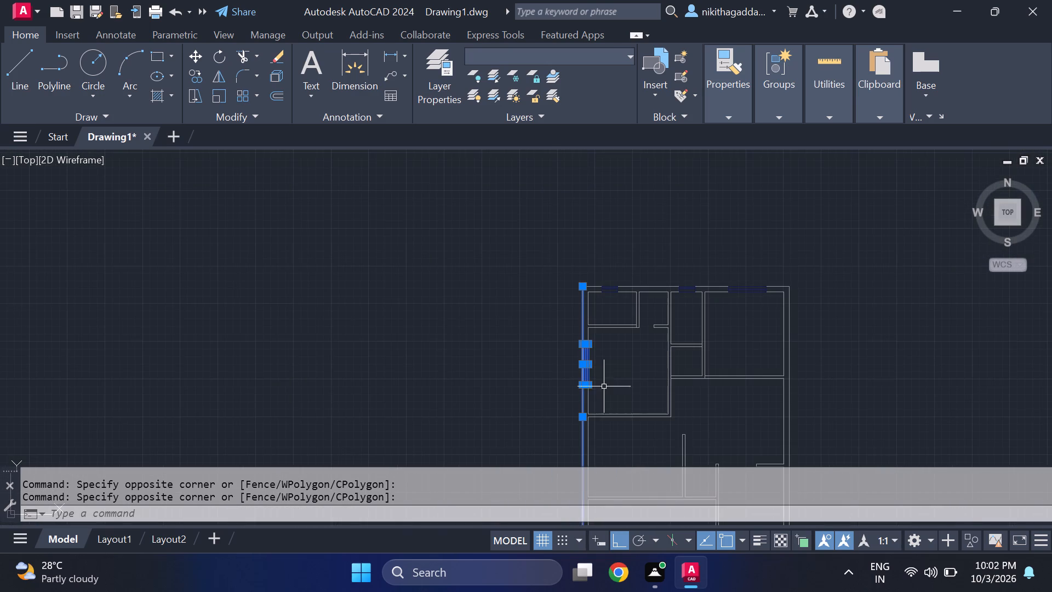
middle_drag(608, 390, 510, 346)
scroll(515, 351, up, 2)
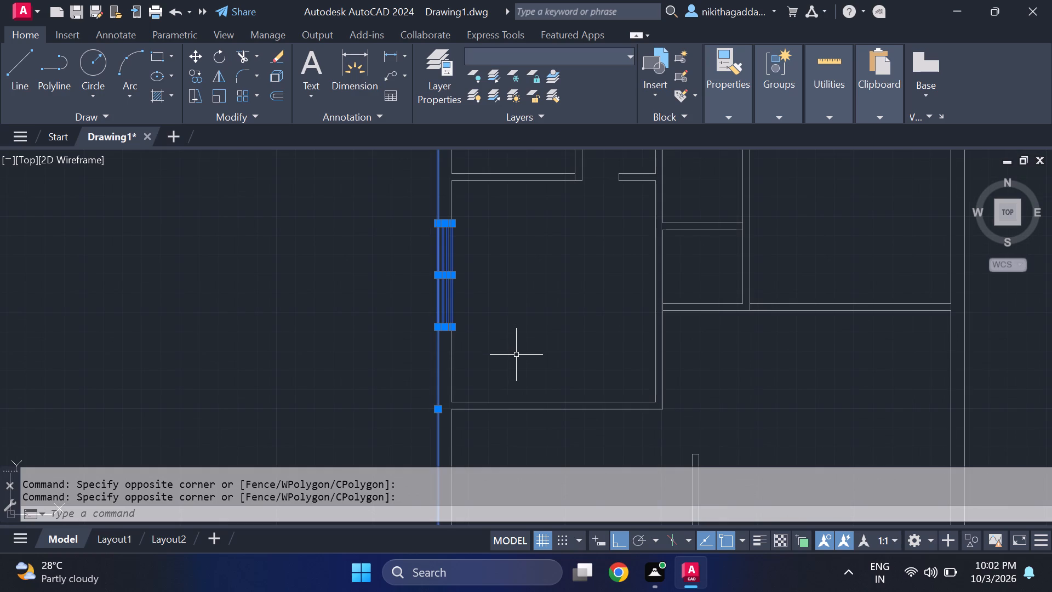
text(co)
key(Return)
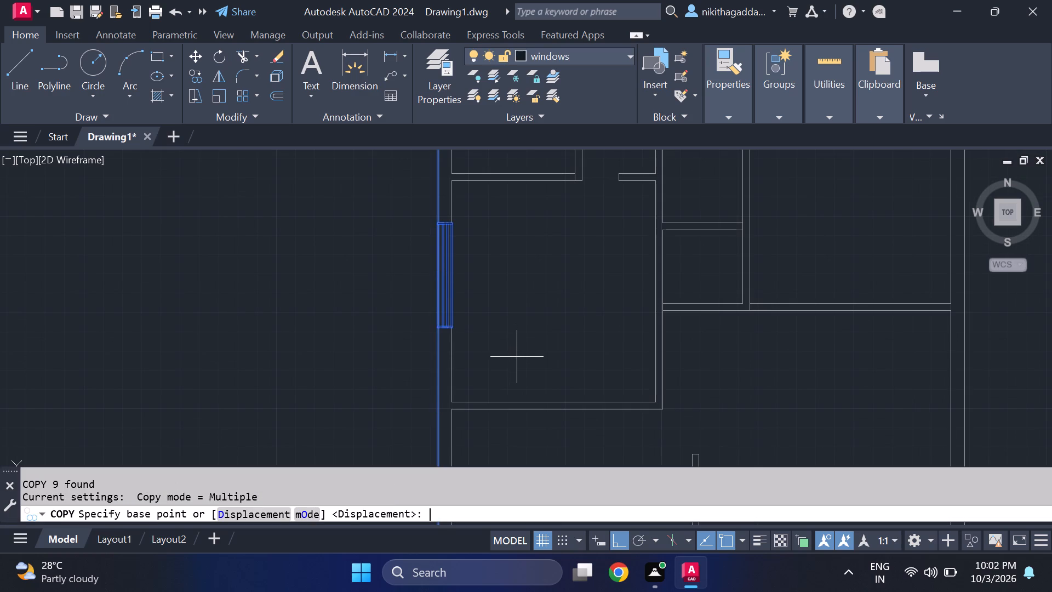
click(454, 225)
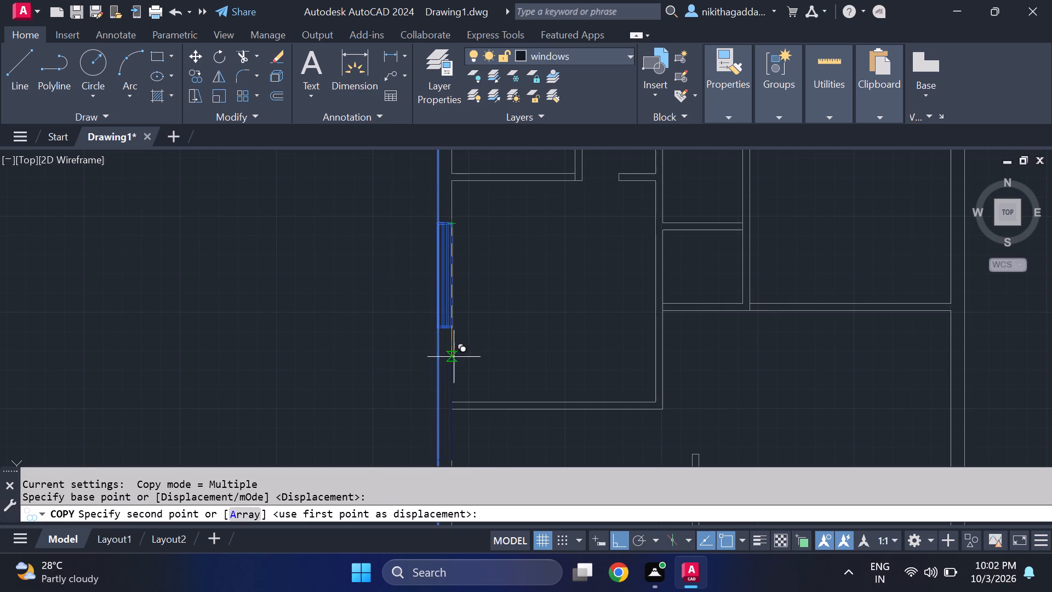
scroll(454, 365, down, 1)
middle_drag(453, 369, 398, 206)
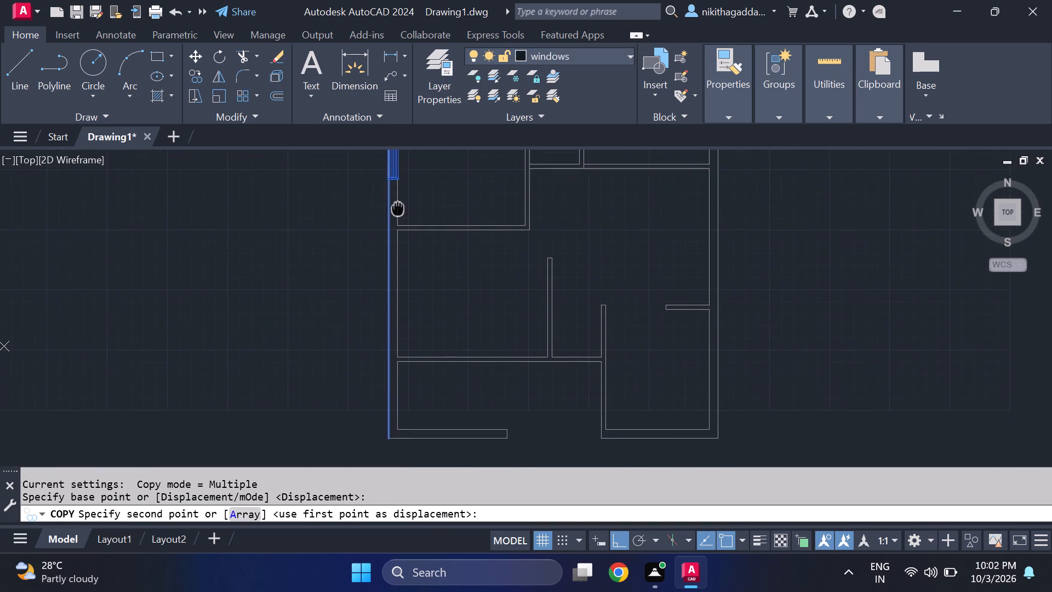
middle_drag(398, 206, 398, 177)
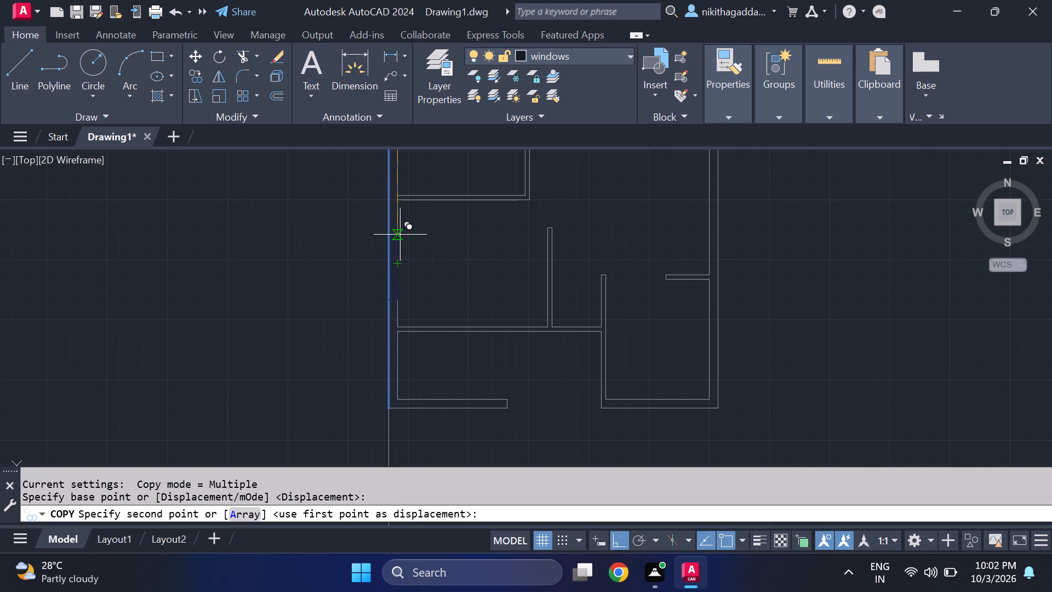
click(400, 235)
key(Escape)
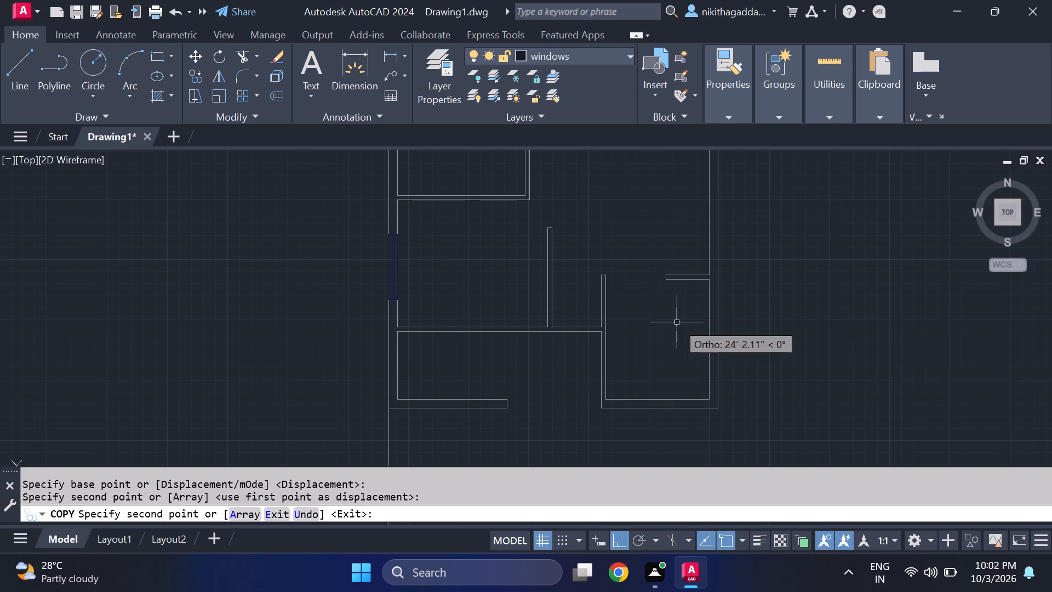
Erase the stray vertical line extending below the lower-left corner of the outer wall.
scroll(494, 408, down, 3)
middle_drag(487, 435, 471, 393)
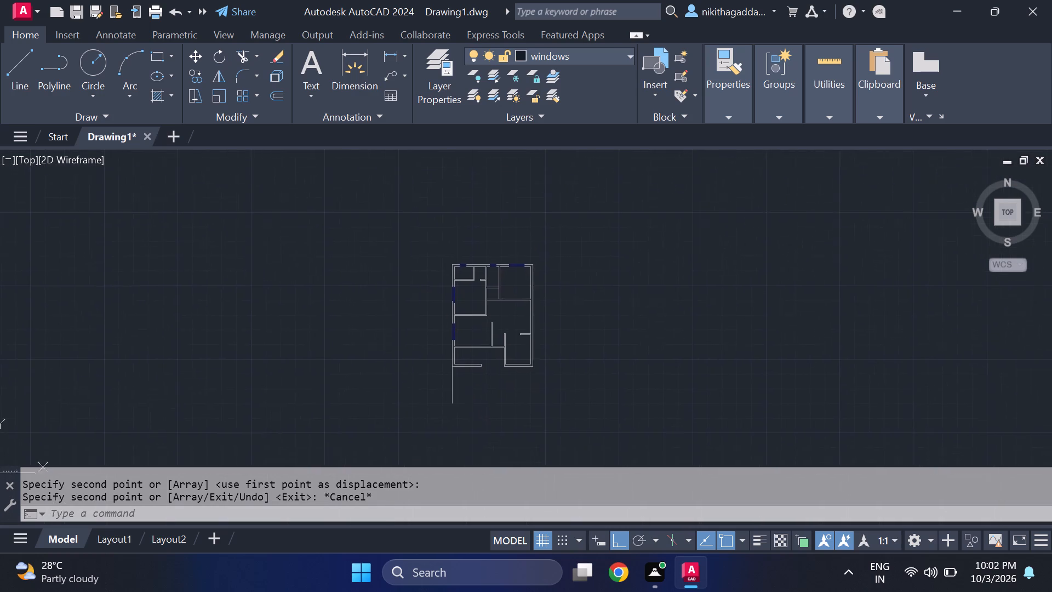
scroll(471, 393, up, 2)
text(tr)
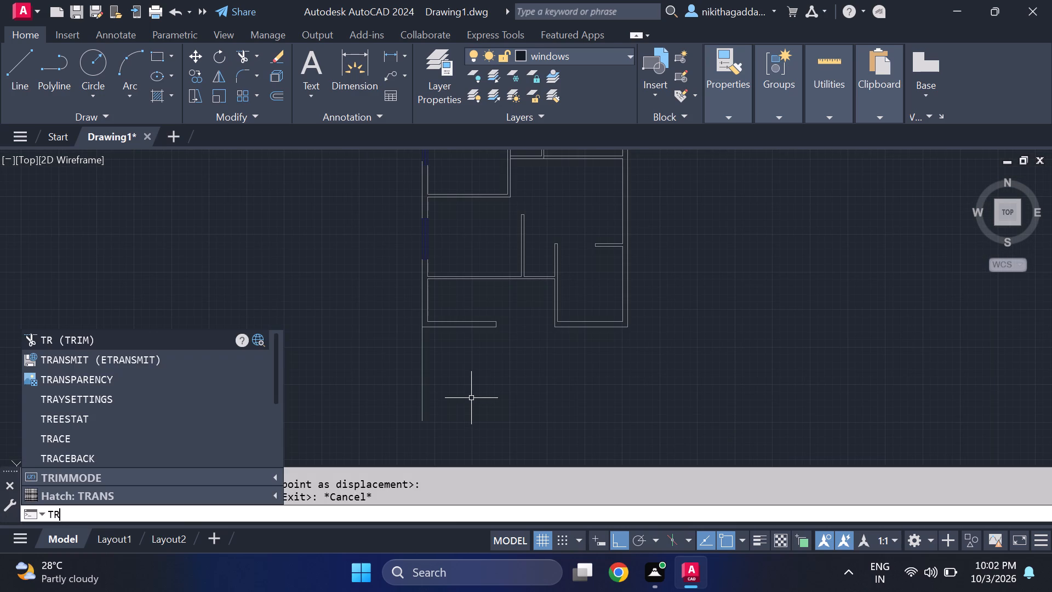
key(Escape)
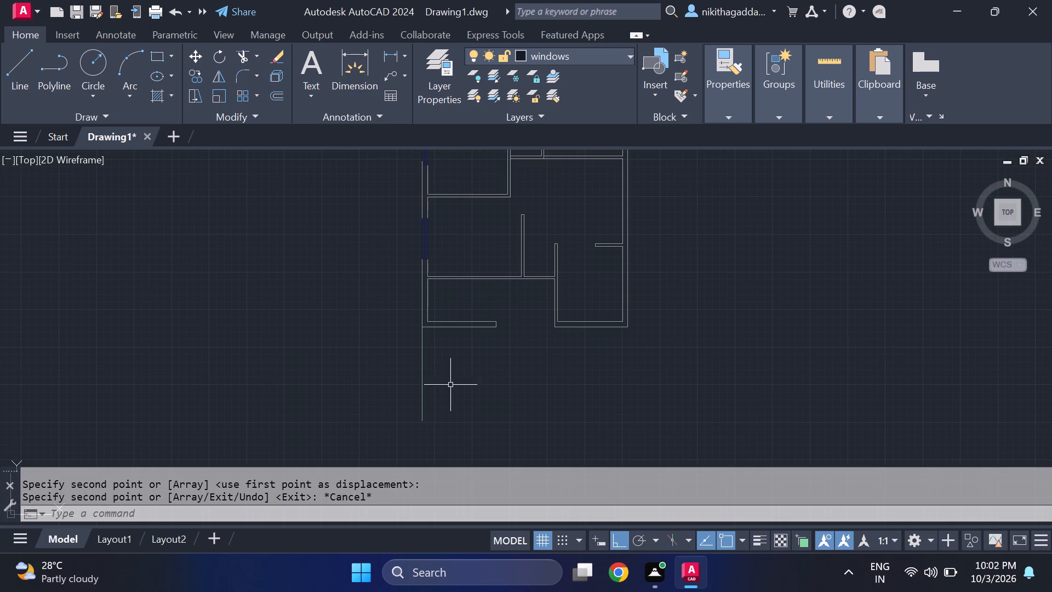
click(422, 372)
key(Delete)
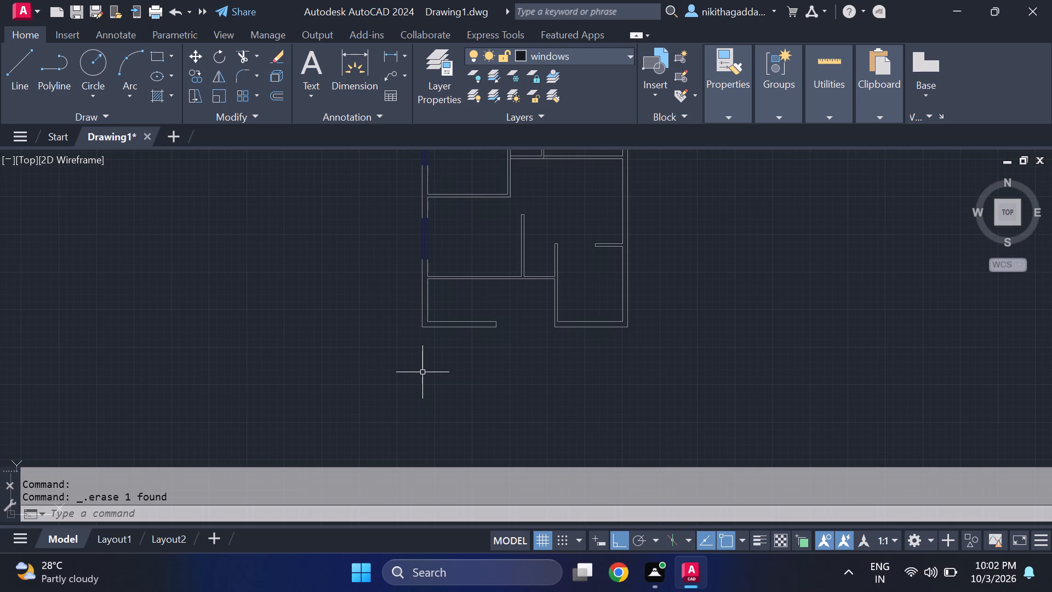
Copy the complete lower left-wall window from its upper outer corner onto the right outer wall, below the upper-right room, with Ortho off.
scroll(422, 372, down, 3)
scroll(425, 335, up, 2)
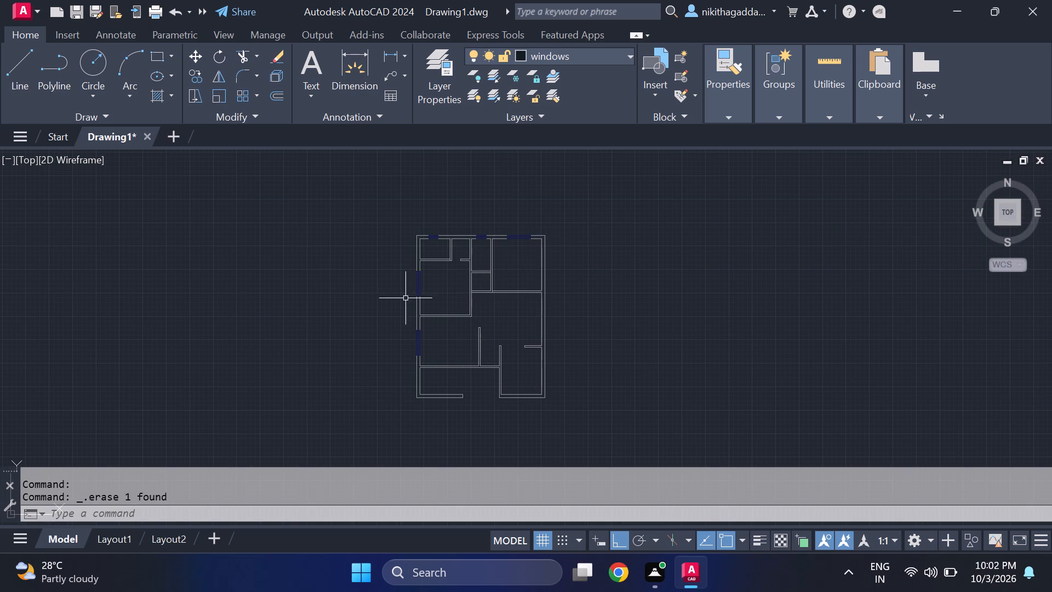
scroll(400, 303, up, 1)
scroll(405, 381, up, 3)
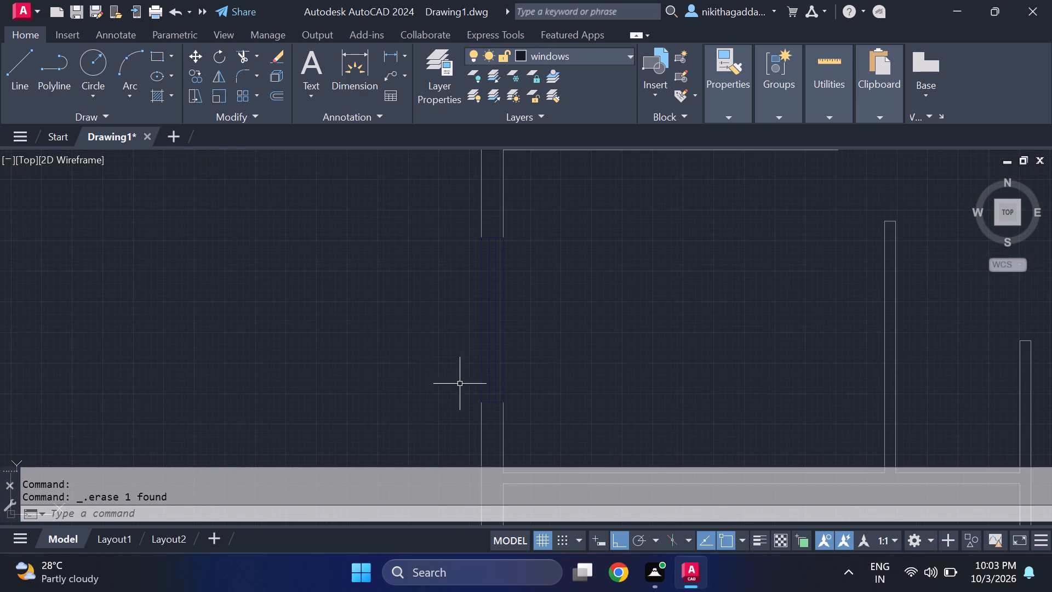
click(503, 340)
scroll(501, 342, up, 2)
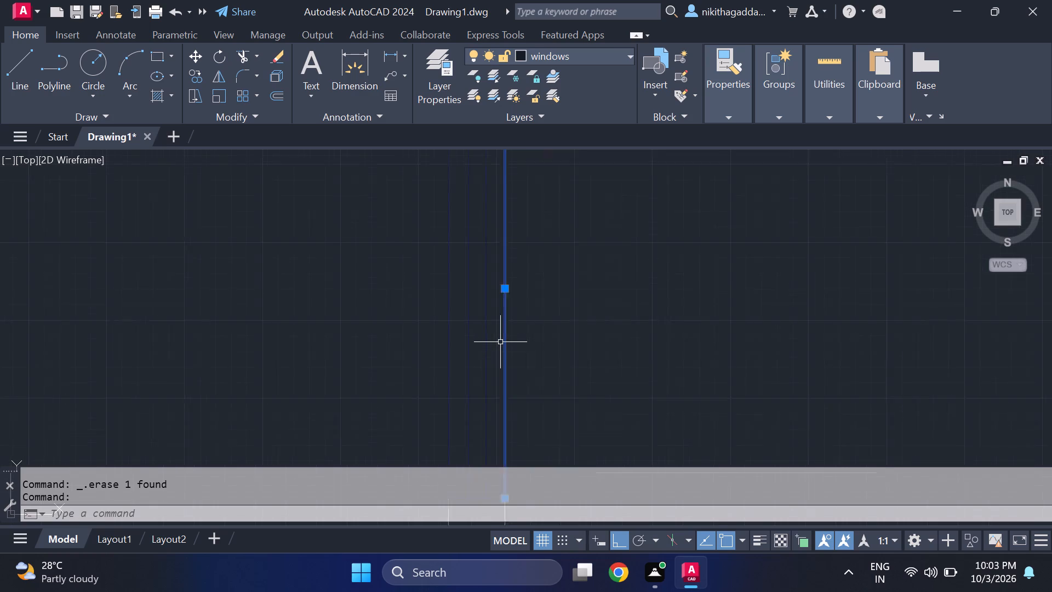
scroll(500, 342, up, 1)
click(496, 343)
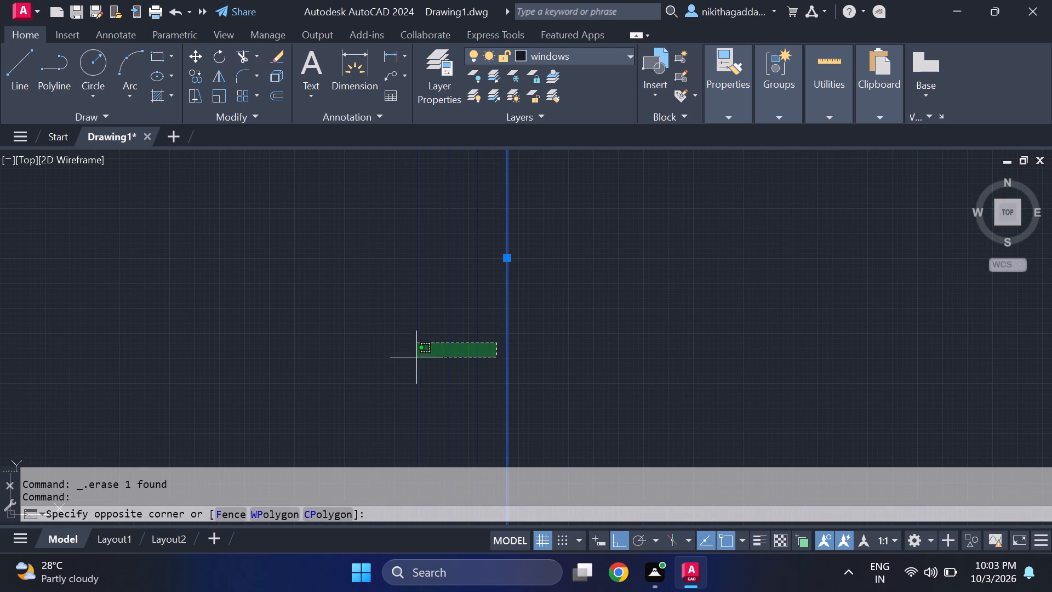
click(424, 351)
click(417, 346)
scroll(421, 346, down, 4)
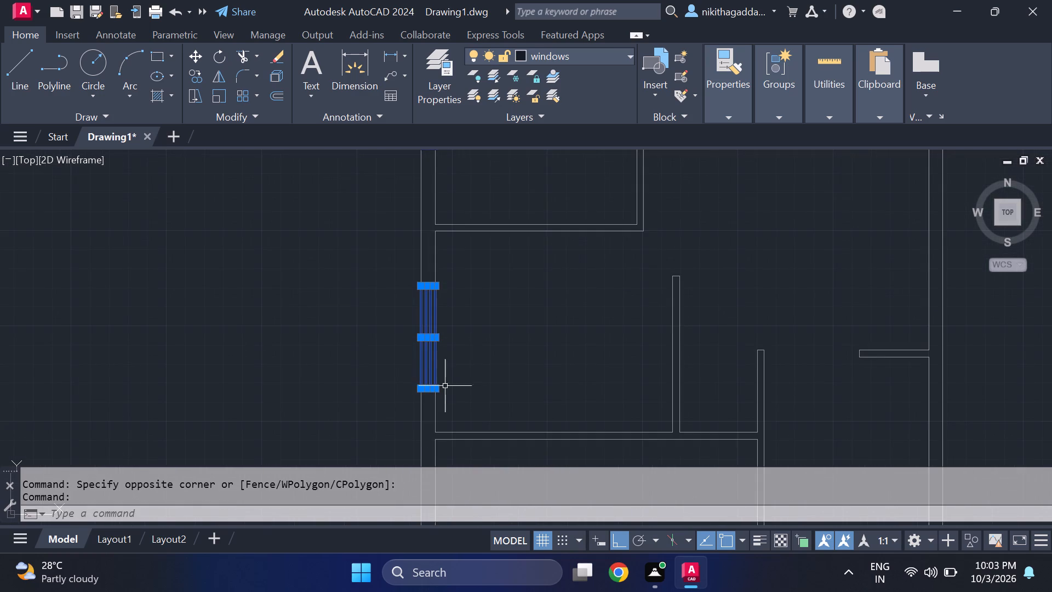
scroll(443, 413, up, 4)
click(384, 262)
click(333, 312)
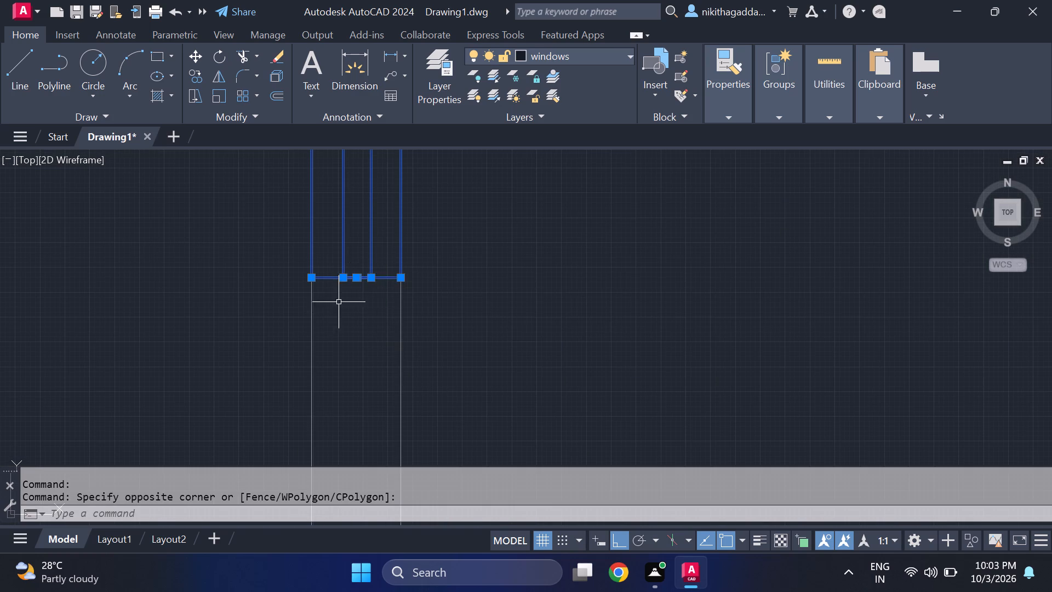
scroll(344, 290, down, 4)
scroll(355, 196, up, 1)
middle_drag(352, 194, 367, 271)
middle_click(367, 271)
scroll(369, 225, up, 3)
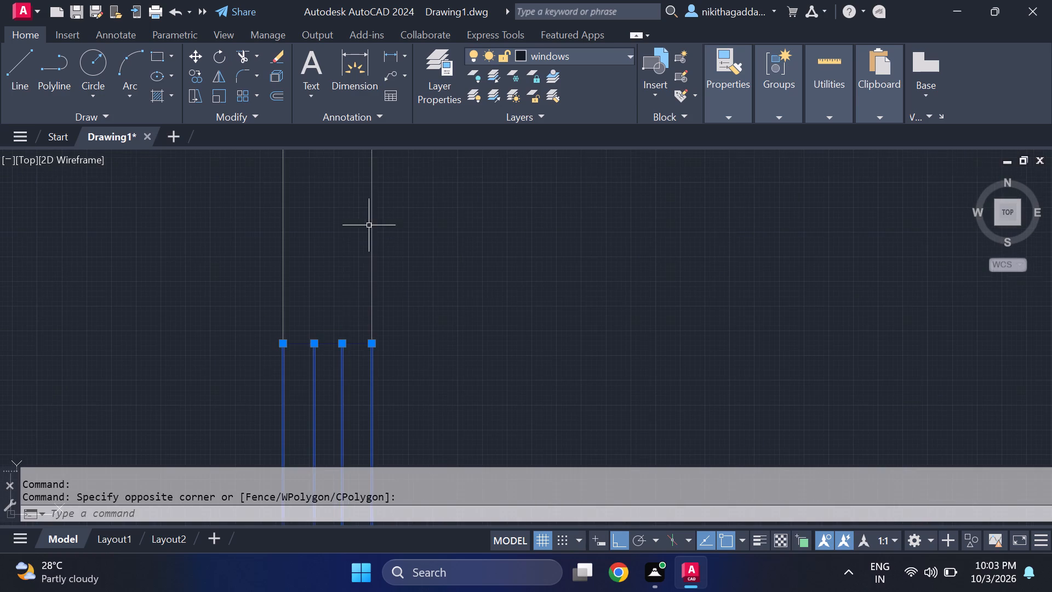
drag(343, 303, 340, 314)
drag(300, 379, 294, 404)
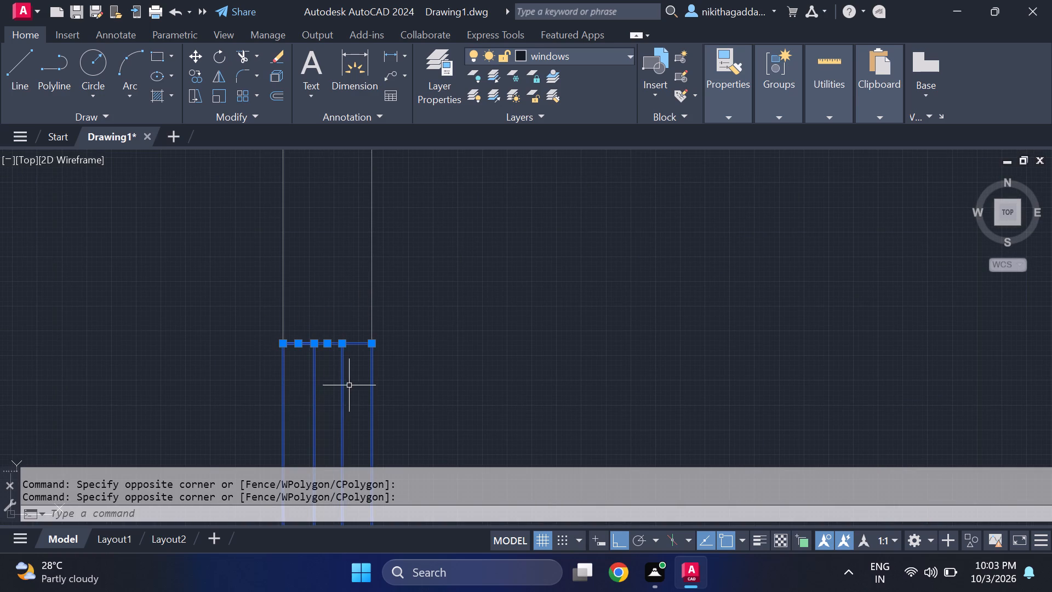
scroll(383, 341, down, 5)
text(co)
key(Return)
scroll(373, 339, up, 2)
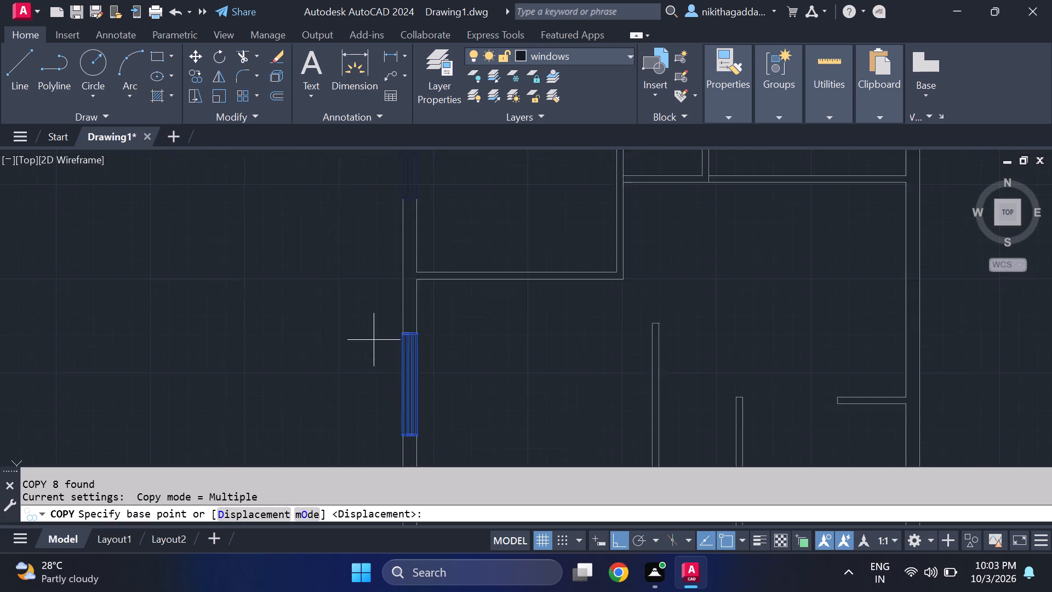
click(413, 328)
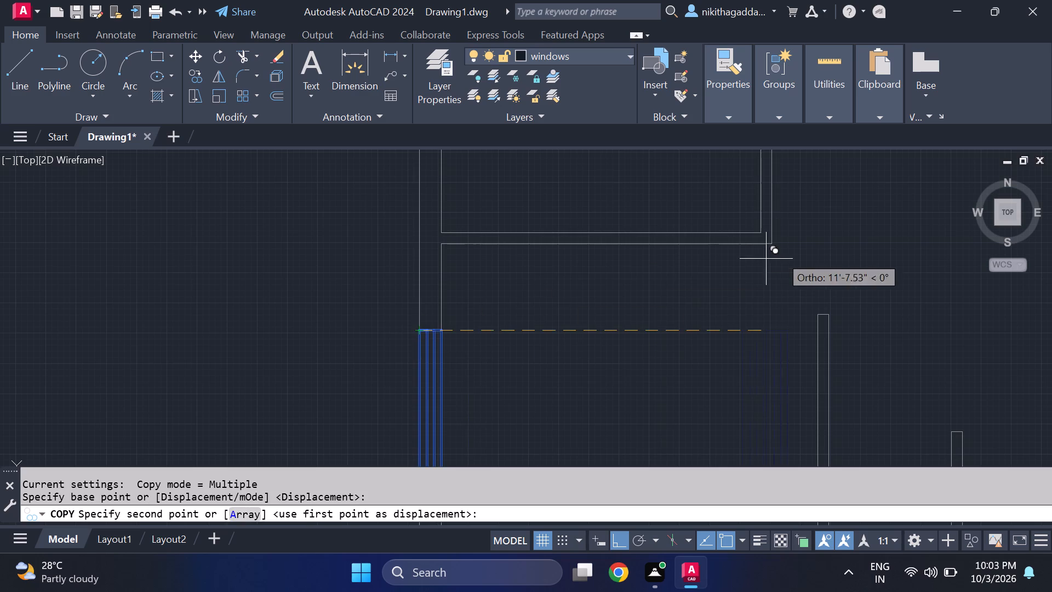
scroll(802, 267, down, 2)
middle_drag(870, 278, 508, 317)
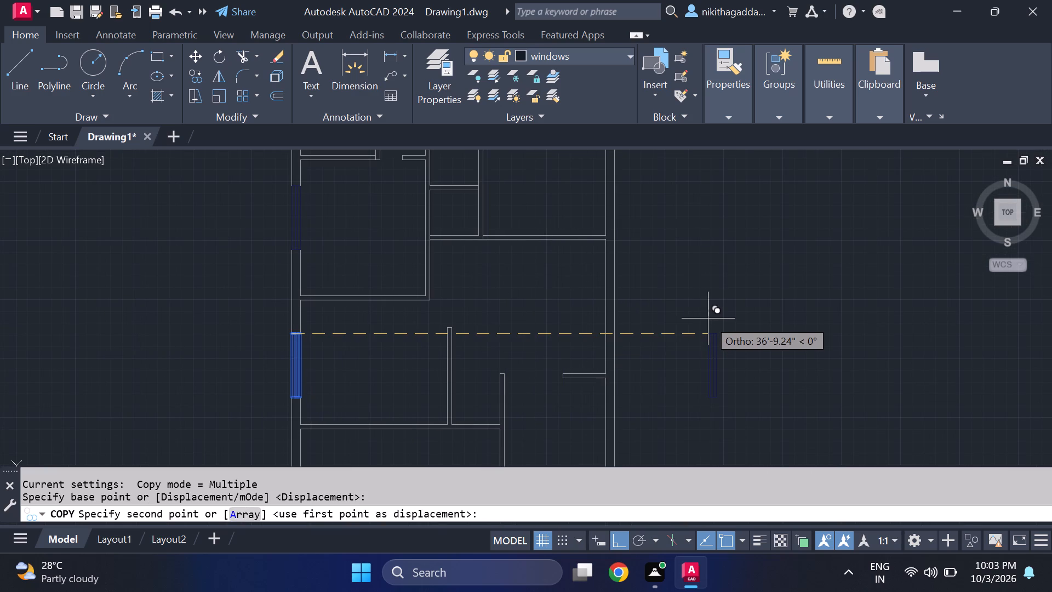
key(F8)
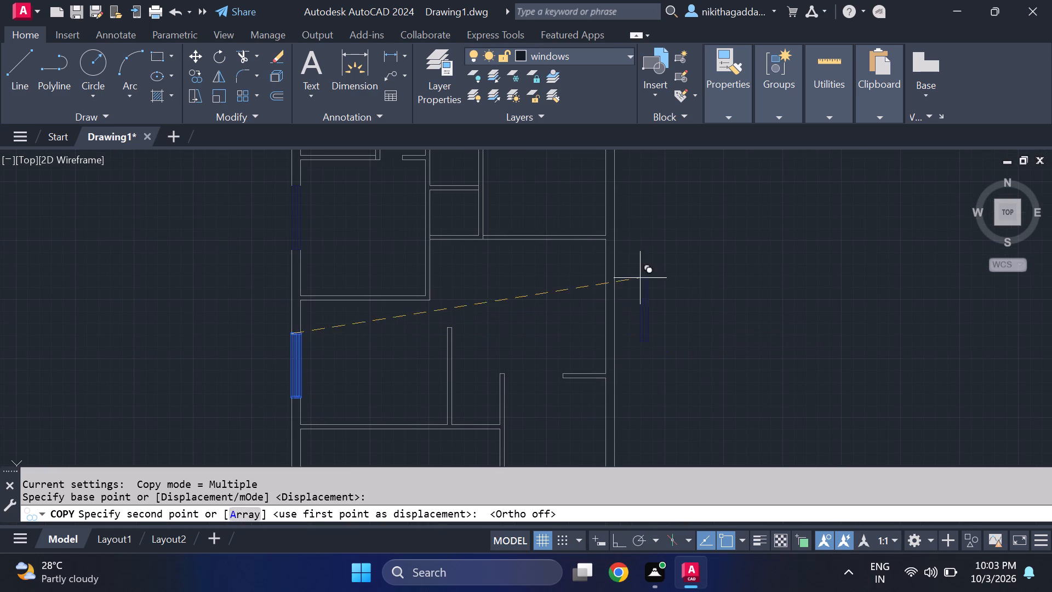
click(604, 278)
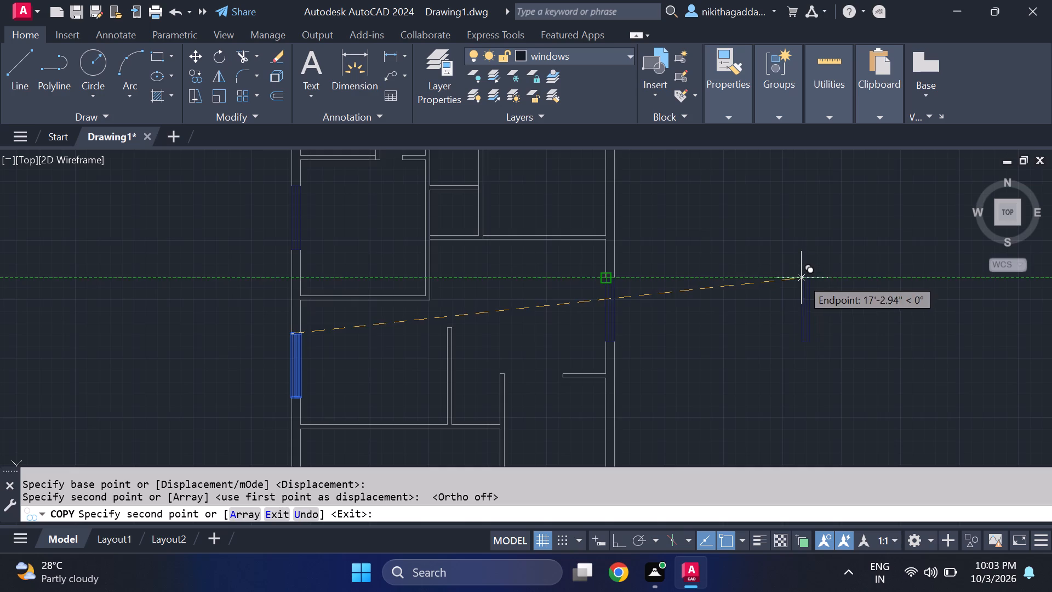
scroll(797, 291, down, 3)
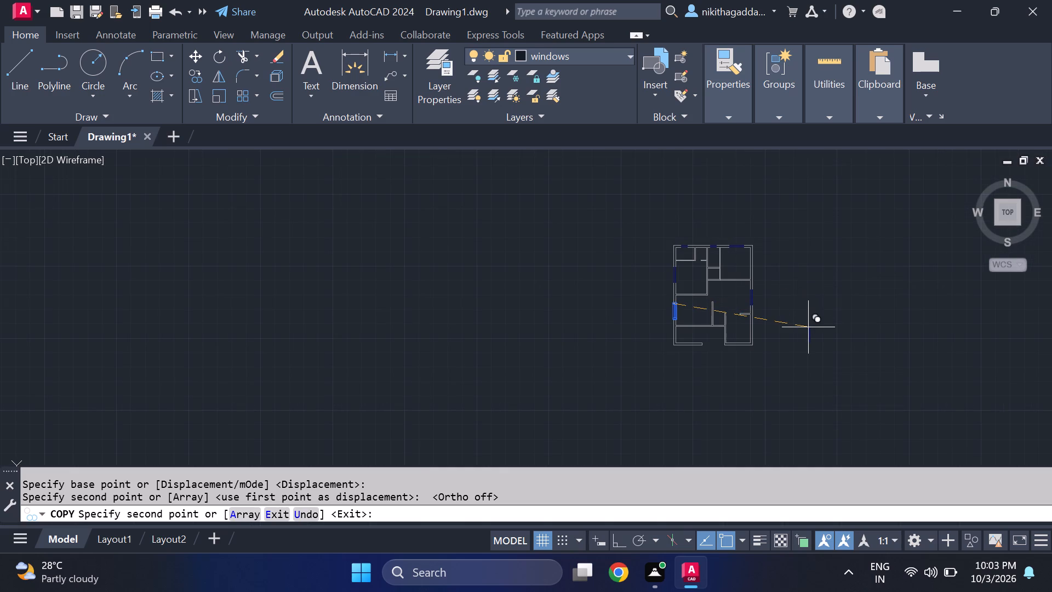
key(Escape)
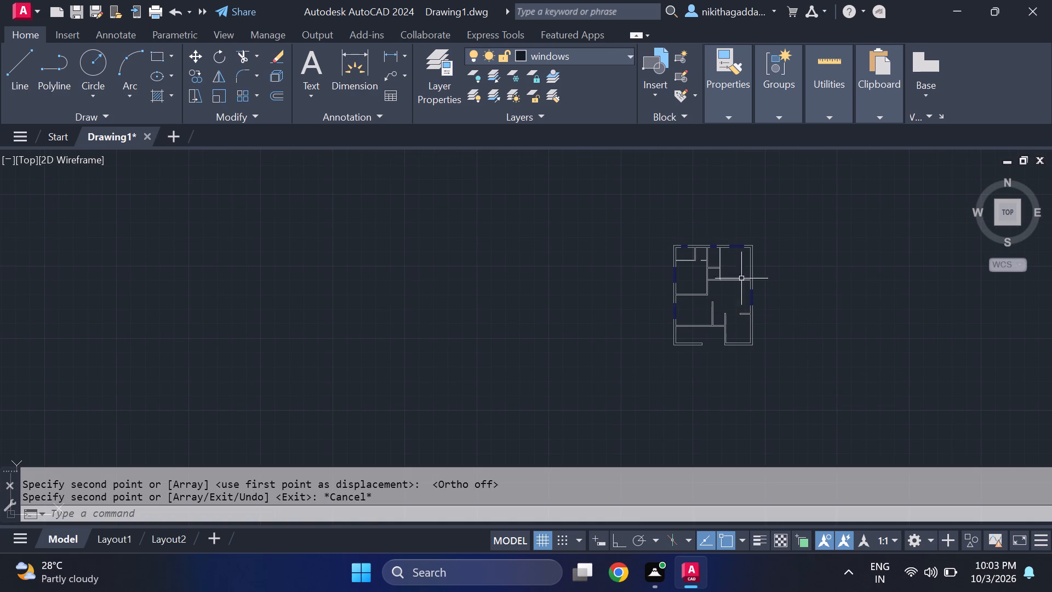
Copy the upper-right room's complete top-wall window from its lower right corner onto the outer face of the lower-right room's bottom wall.
scroll(742, 245, up, 7)
click(803, 255)
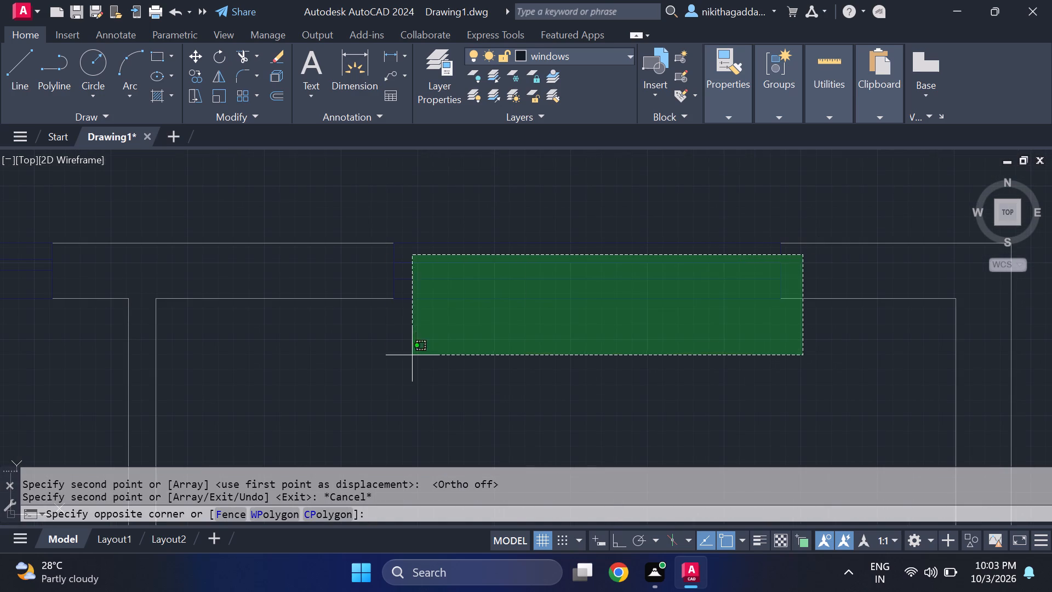
click(376, 285)
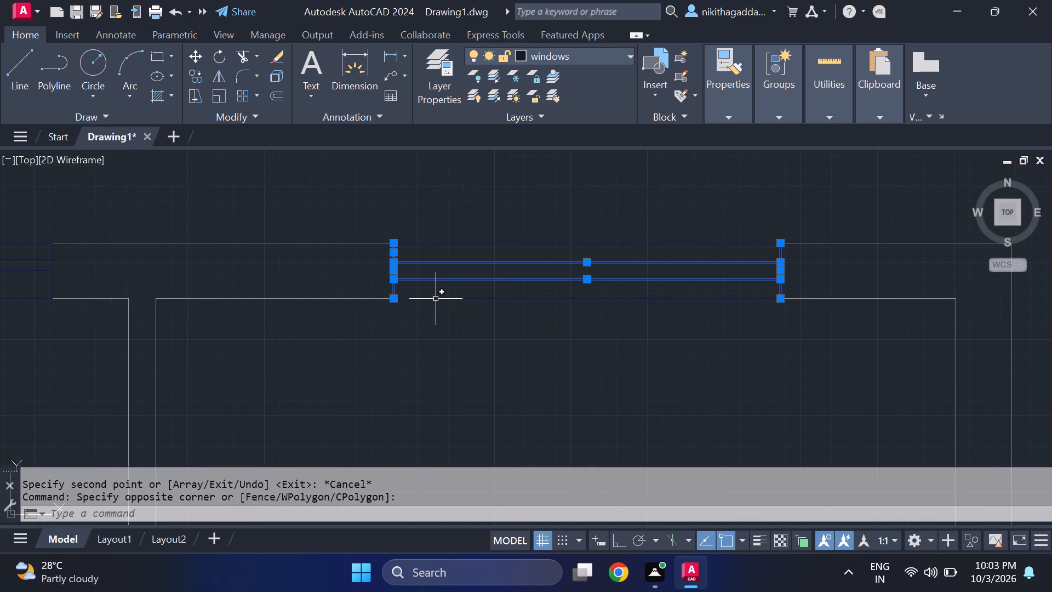
click(436, 299)
click(476, 245)
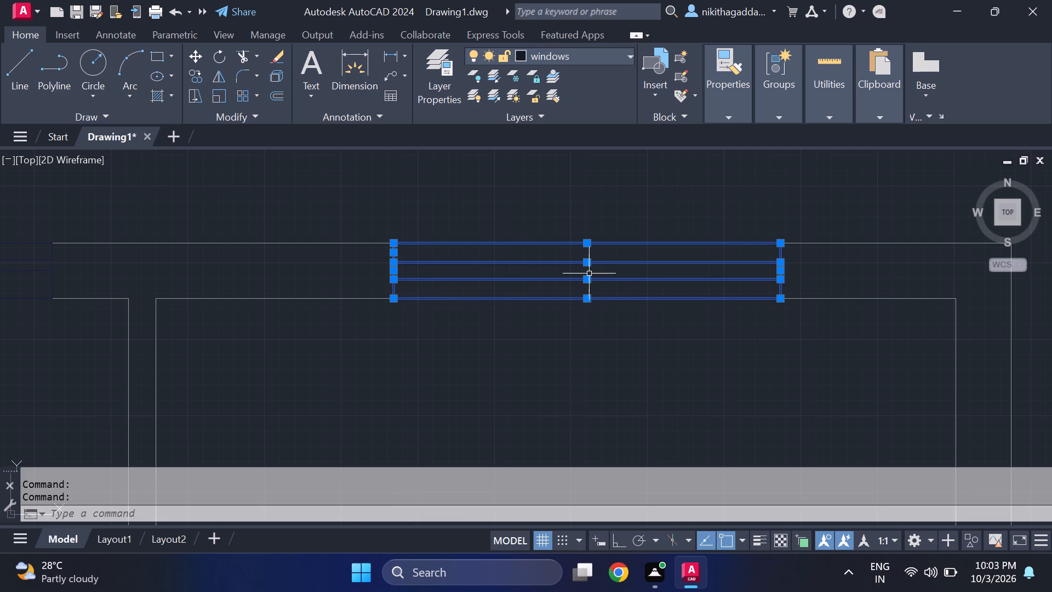
text(co)
key(Return)
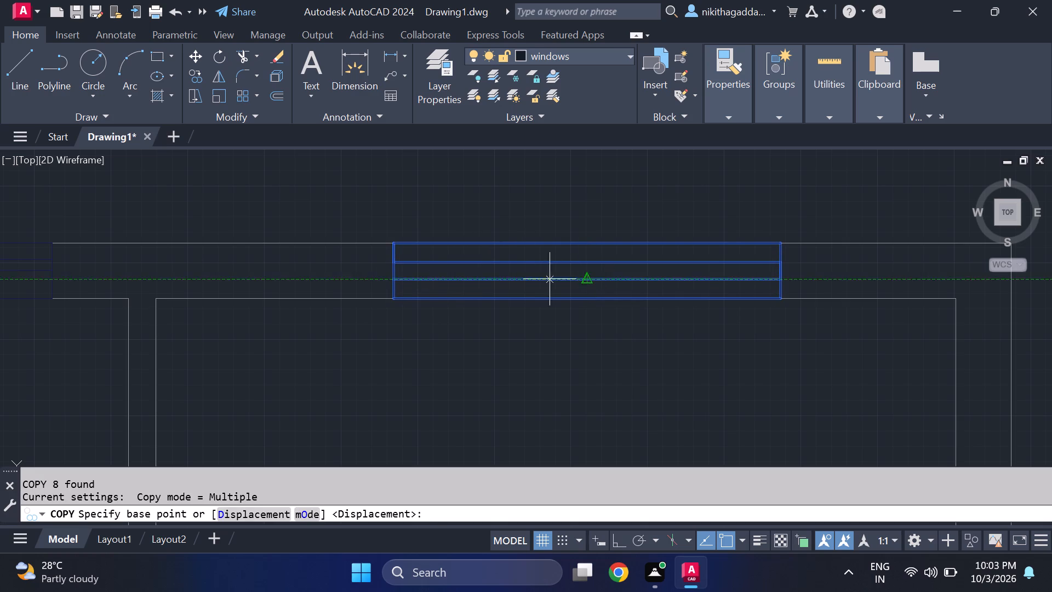
click(784, 300)
scroll(759, 312, down, 4)
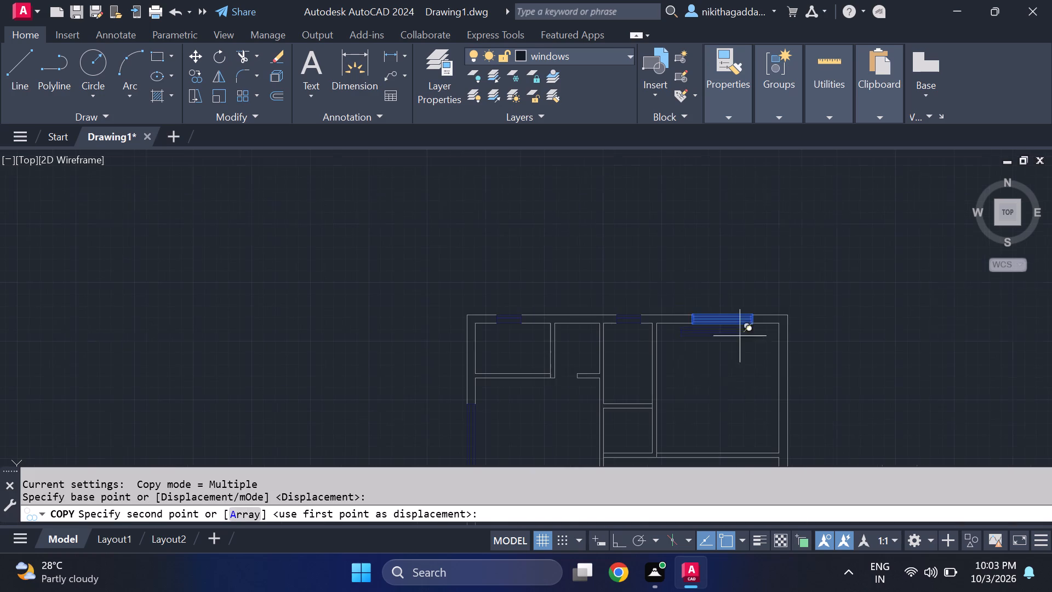
middle_drag(708, 423, 632, 236)
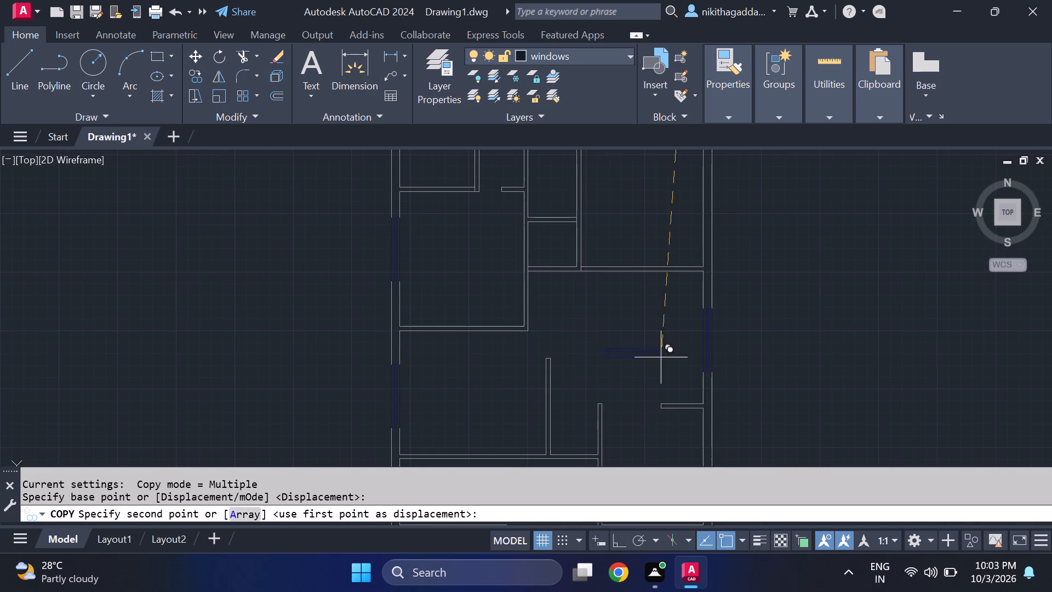
middle_drag(665, 414, 610, 210)
scroll(601, 316, up, 3)
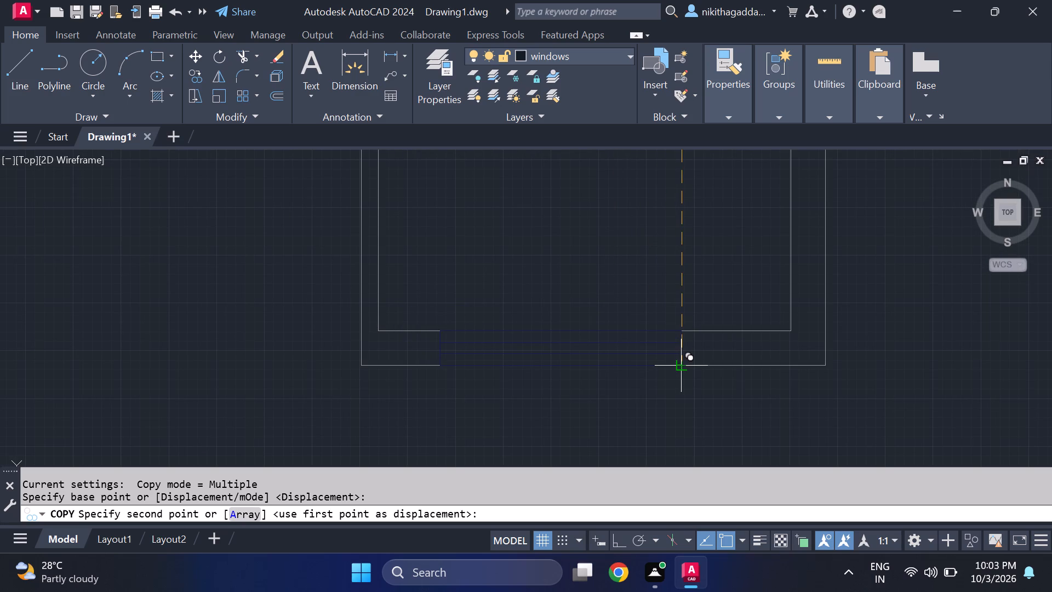
click(719, 361)
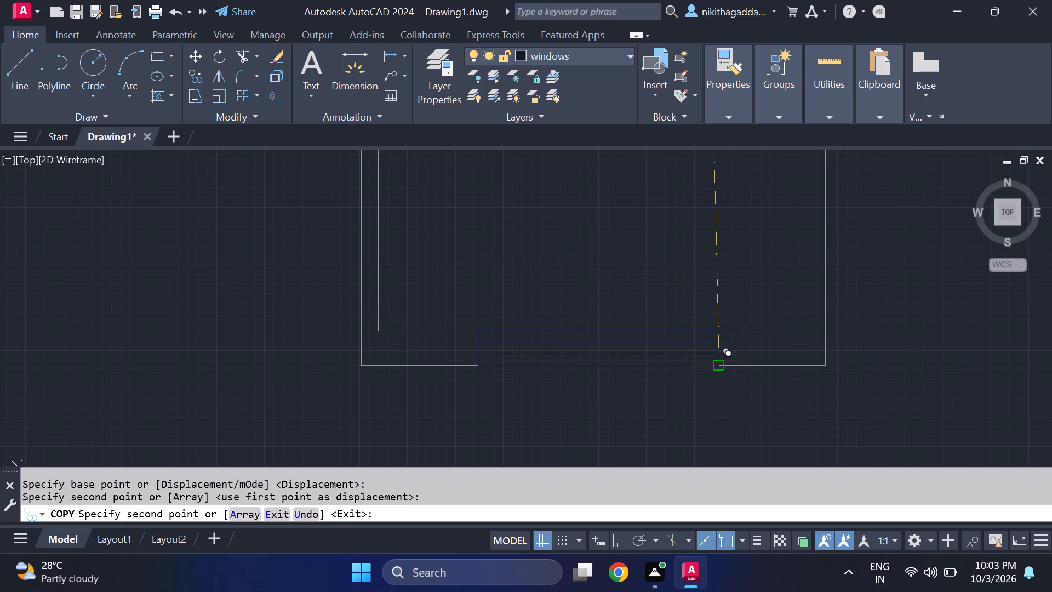
scroll(785, 269, down, 4)
key(Escape)
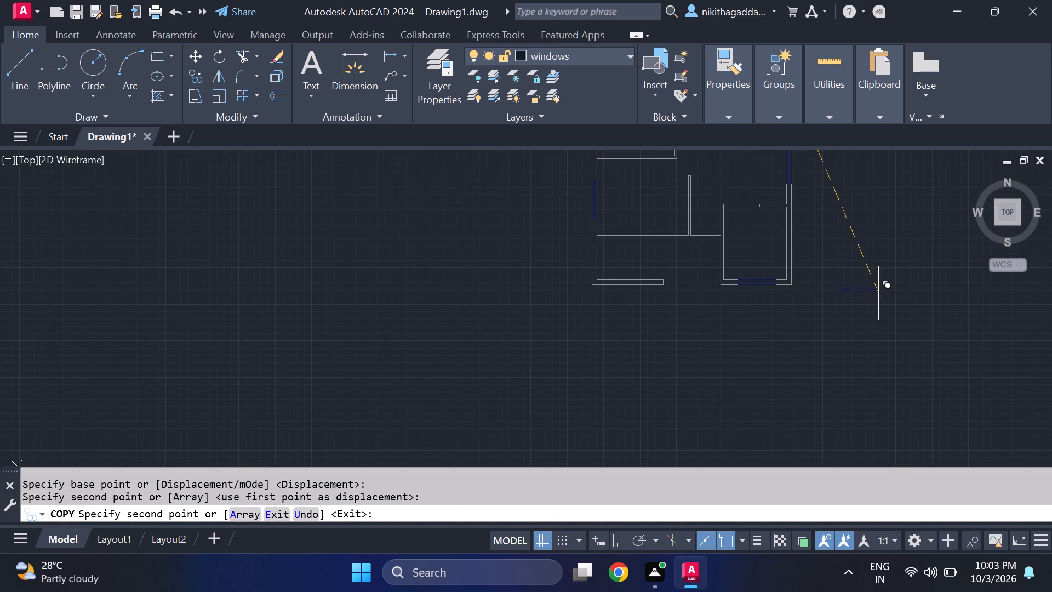
Examine the copied window in the lower-right room's bottom wall and review the whole floor plan.
scroll(817, 290, up, 2)
scroll(685, 269, up, 3)
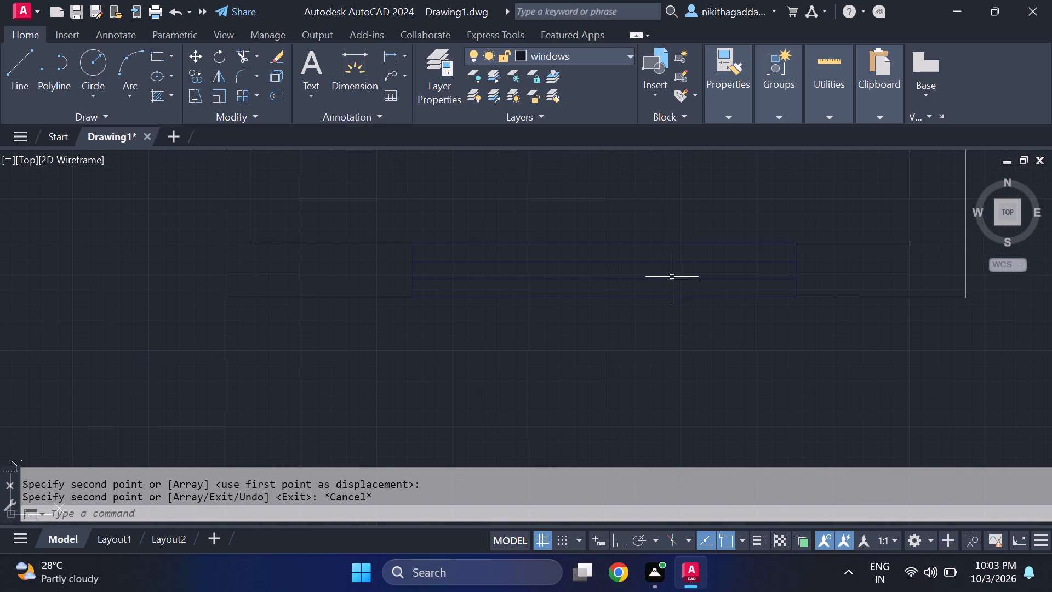
scroll(642, 286, up, 3)
scroll(642, 286, down, 8)
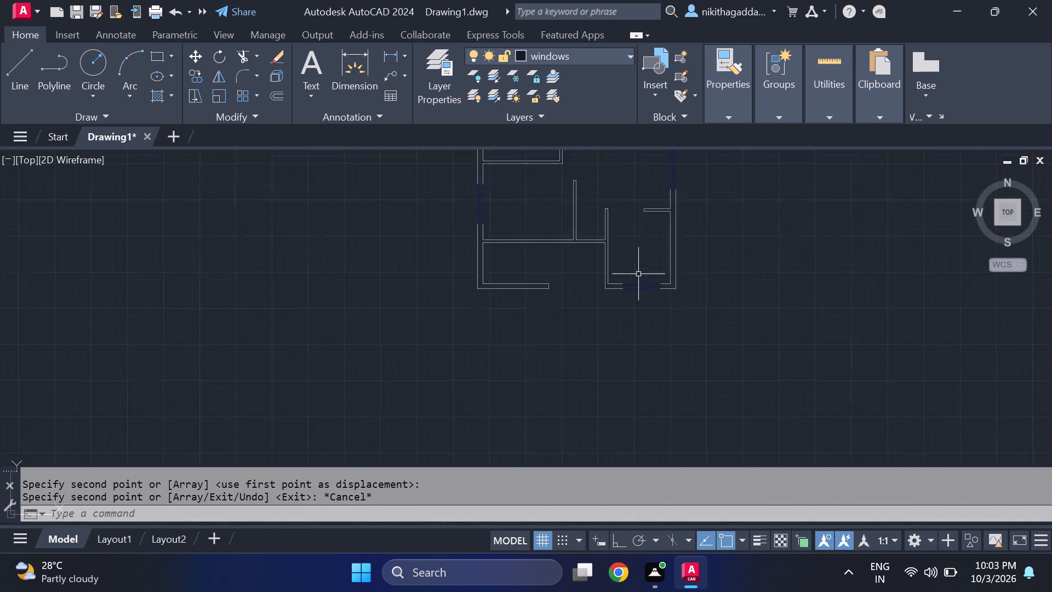
scroll(638, 274, down, 1)
middle_drag(645, 240, 634, 327)
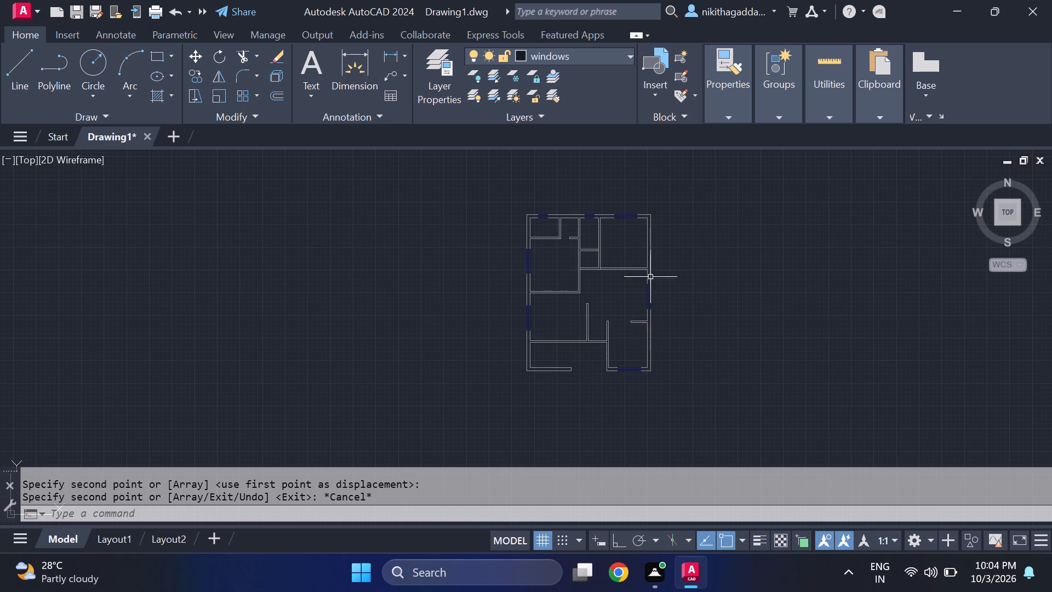
Set the furniture layer's colour to index colour 32.
click(587, 58)
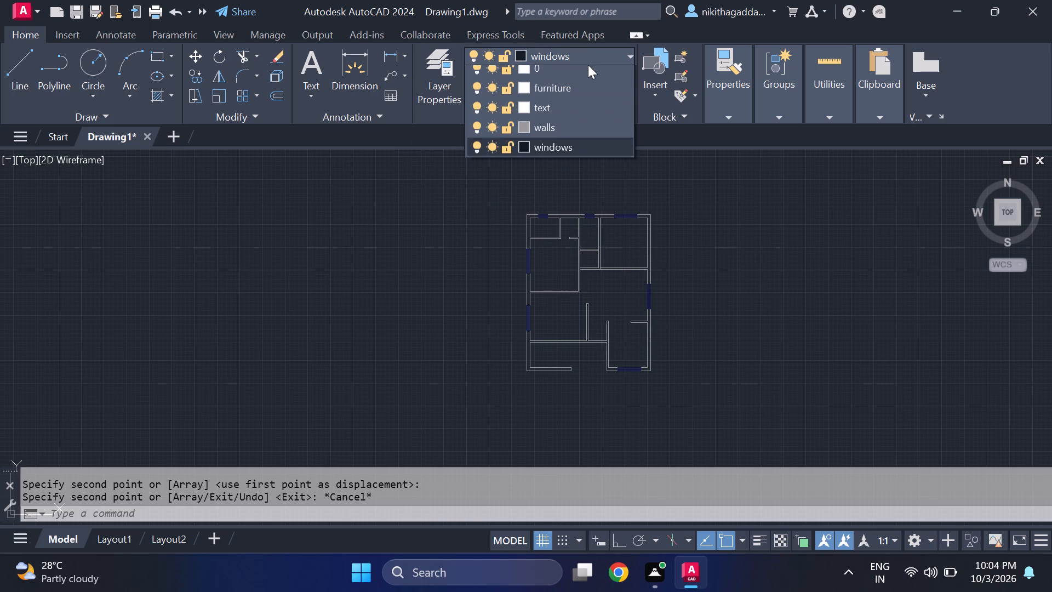
click(527, 96)
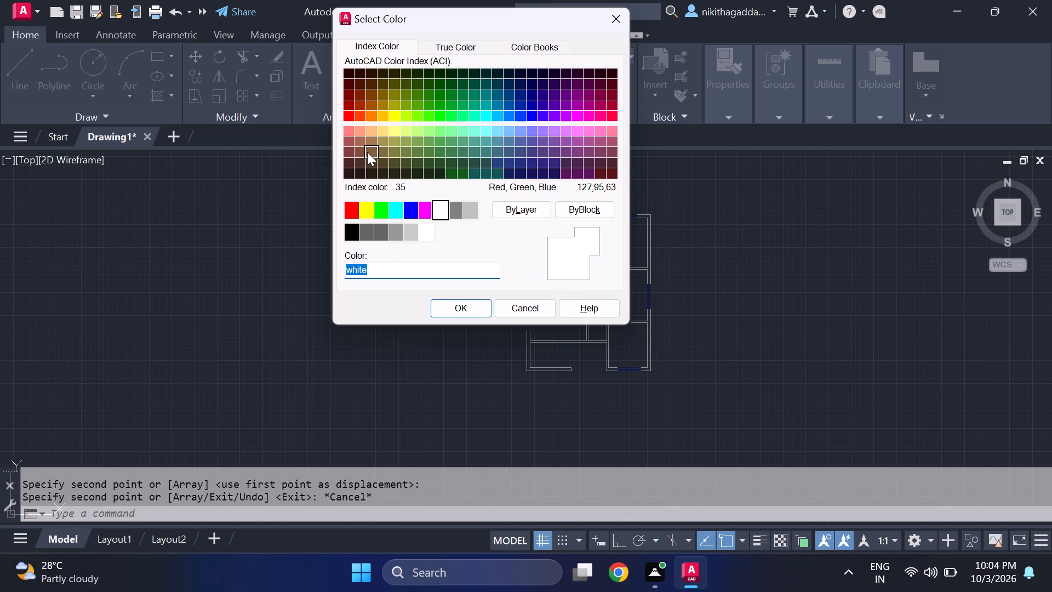
click(371, 106)
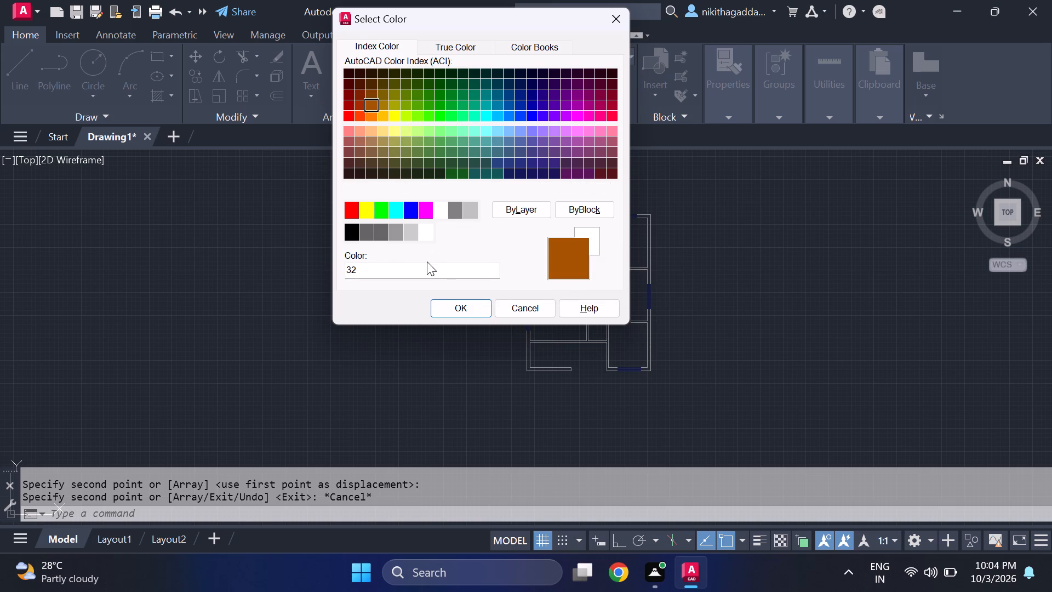
click(455, 307)
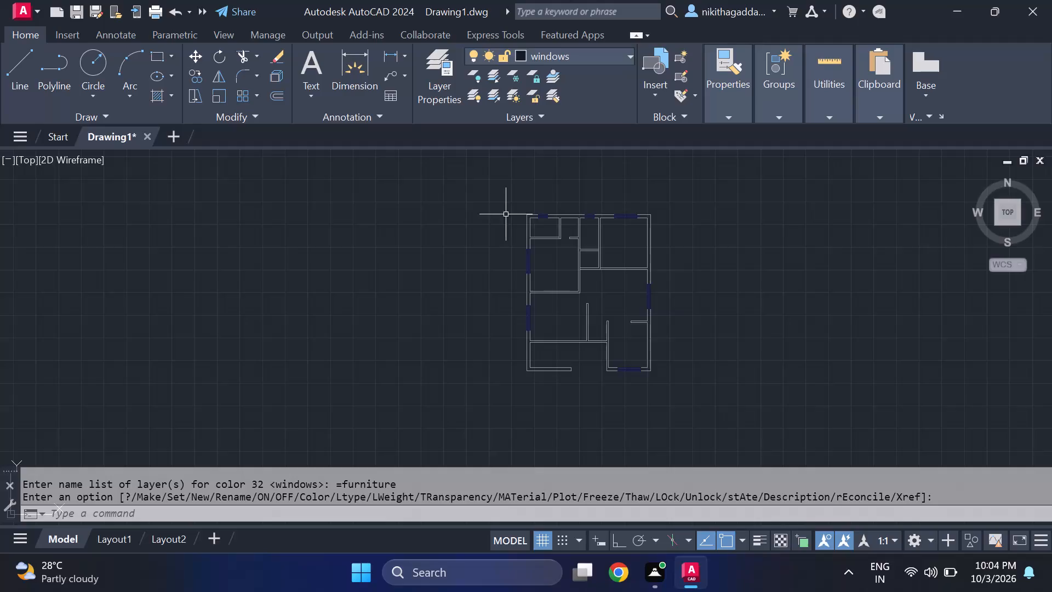
Make furniture the current layer.
click(626, 59)
click(567, 100)
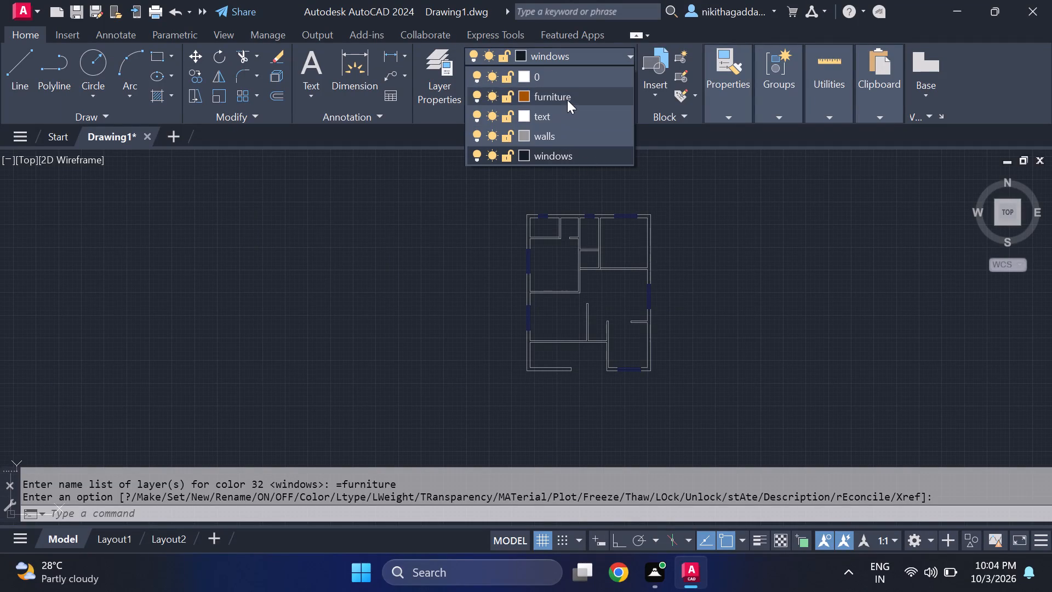
Place Door - Imperial blocks from the tool palettes outside the floor plan, including one beyond its upper left corner, and close the palettes.
text(tp)
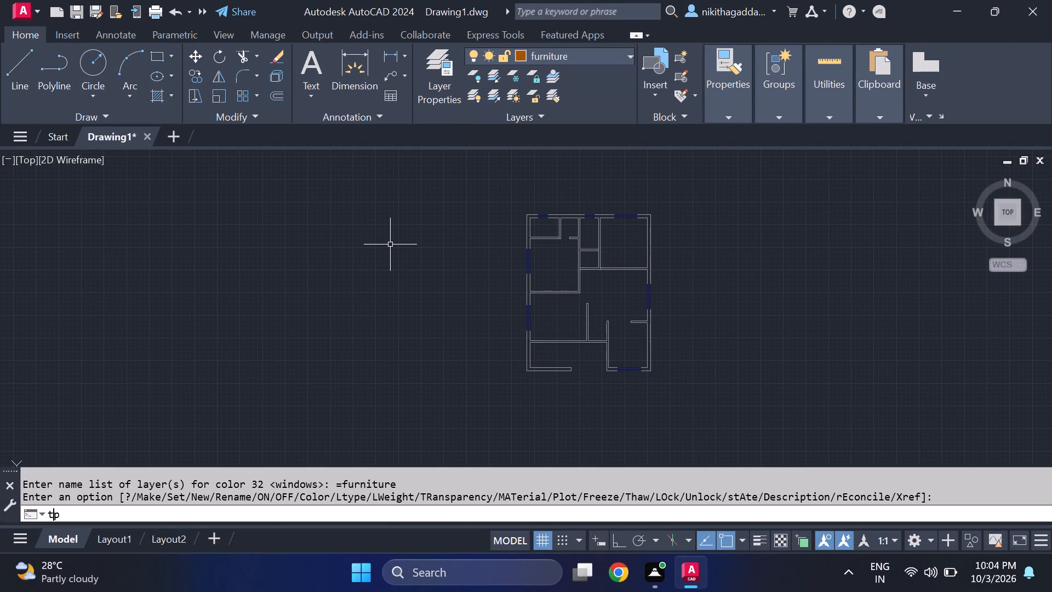
key(Return)
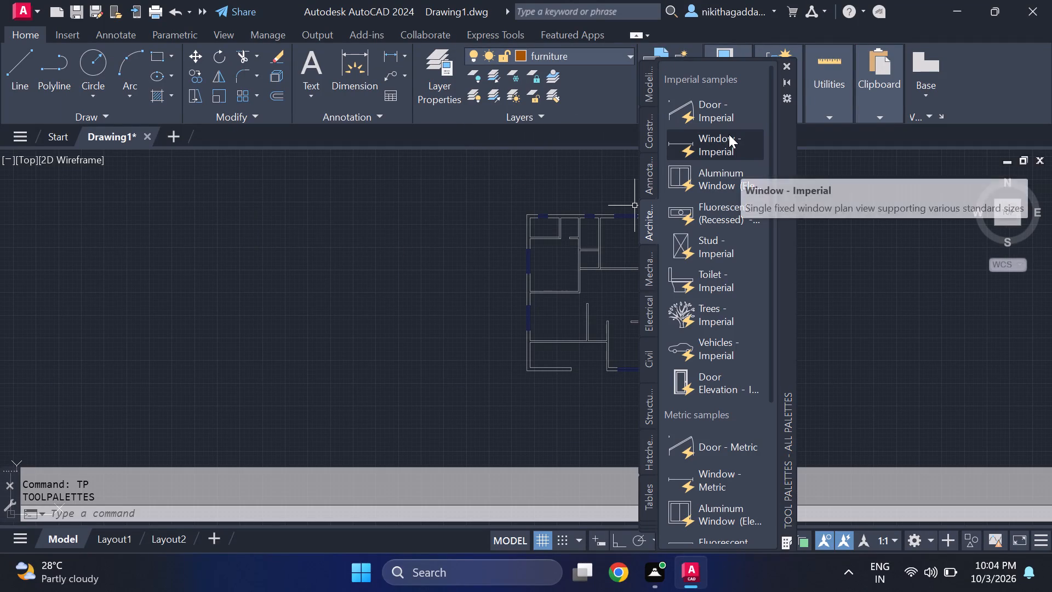
drag(726, 119, 414, 234)
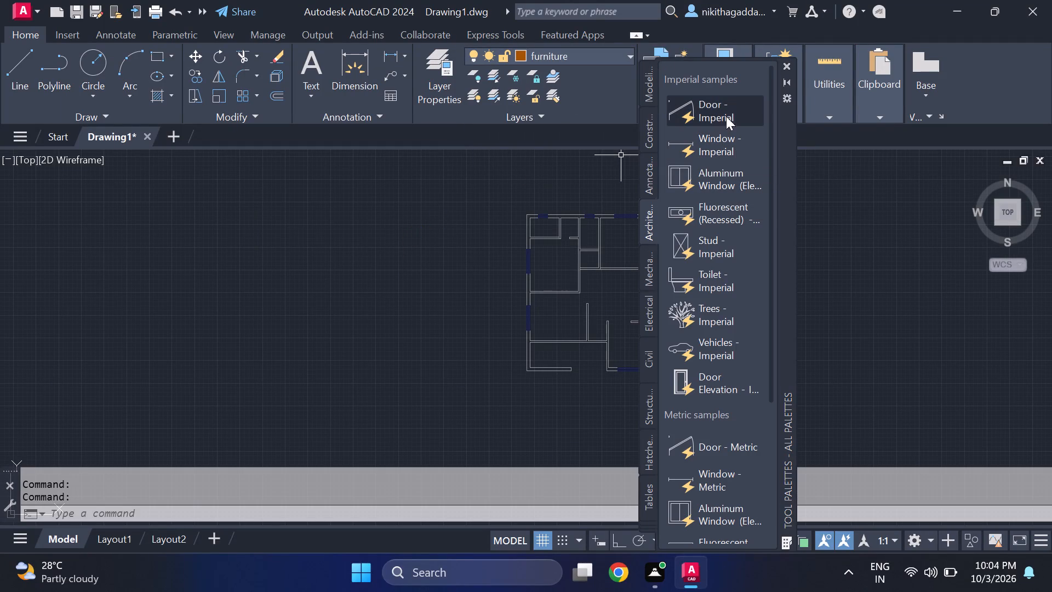
drag(724, 106, 437, 229)
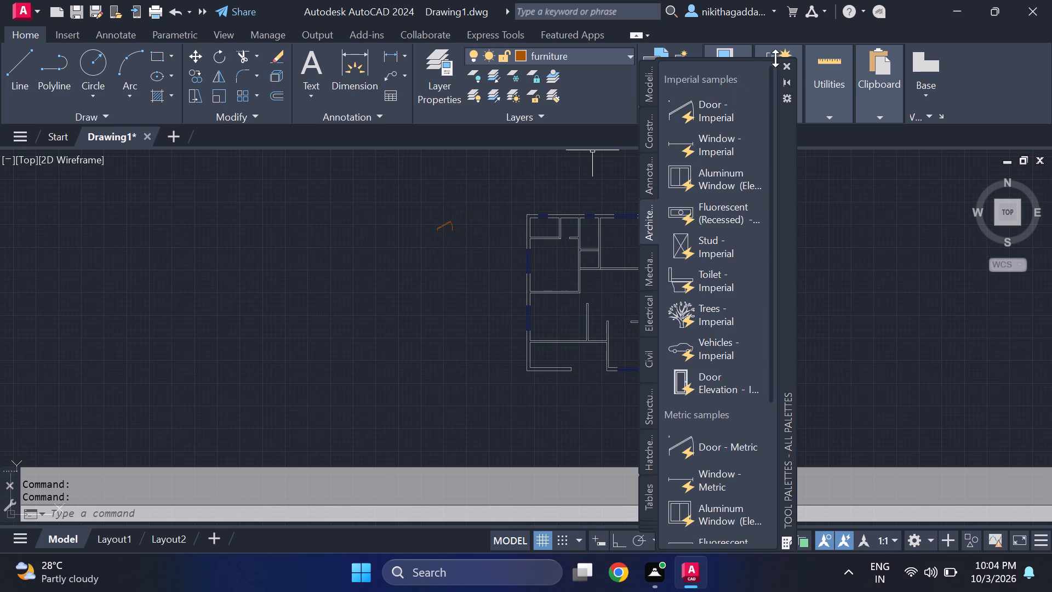
click(782, 64)
Set the door block beyond the plan's upper left corner to Open 90º.
click(464, 203)
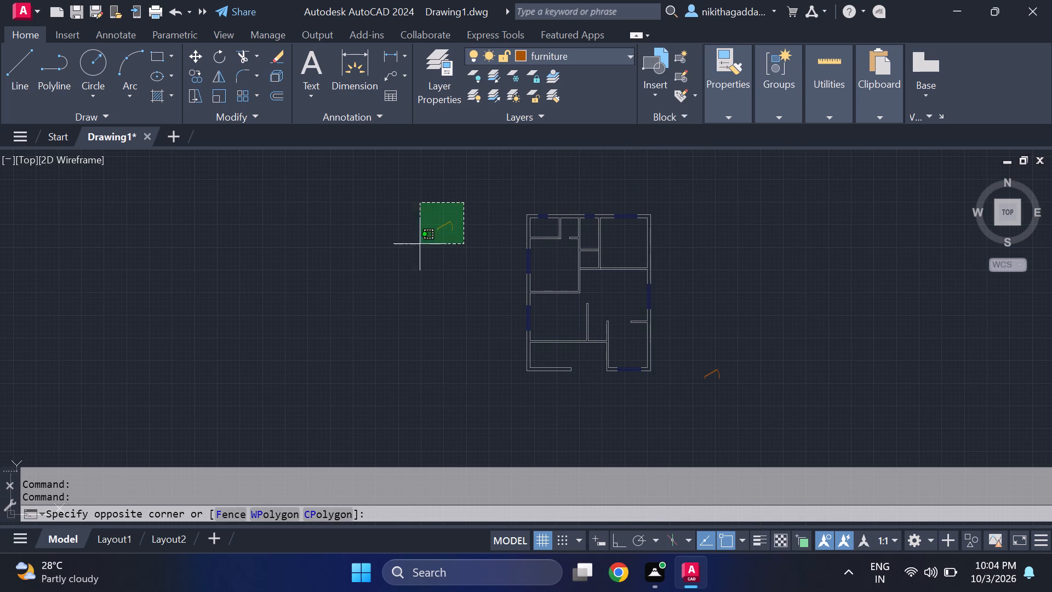
click(403, 255)
click(435, 221)
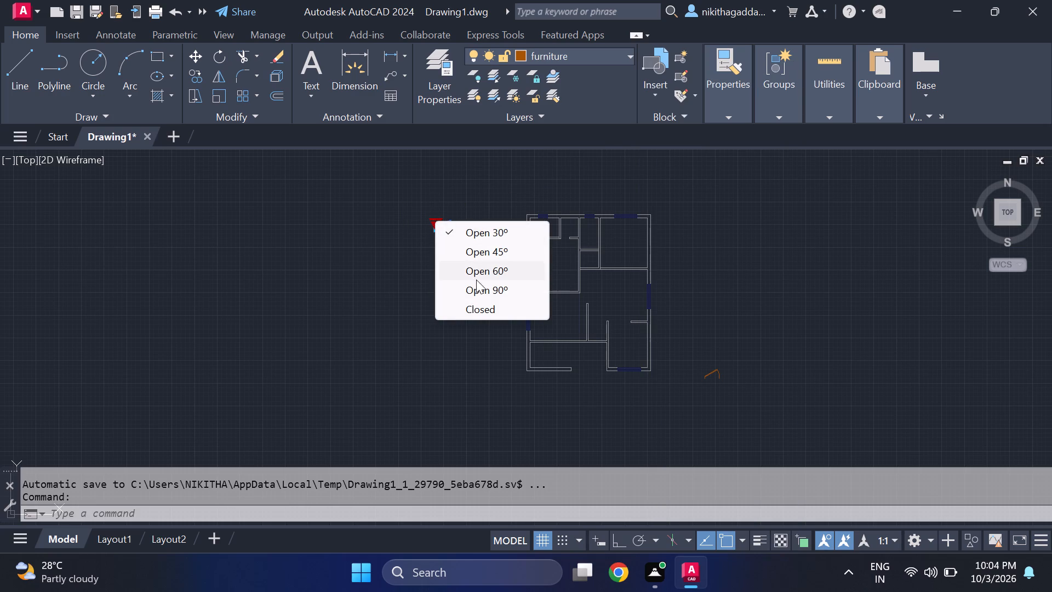
drag(476, 289, 471, 287)
key(Escape)
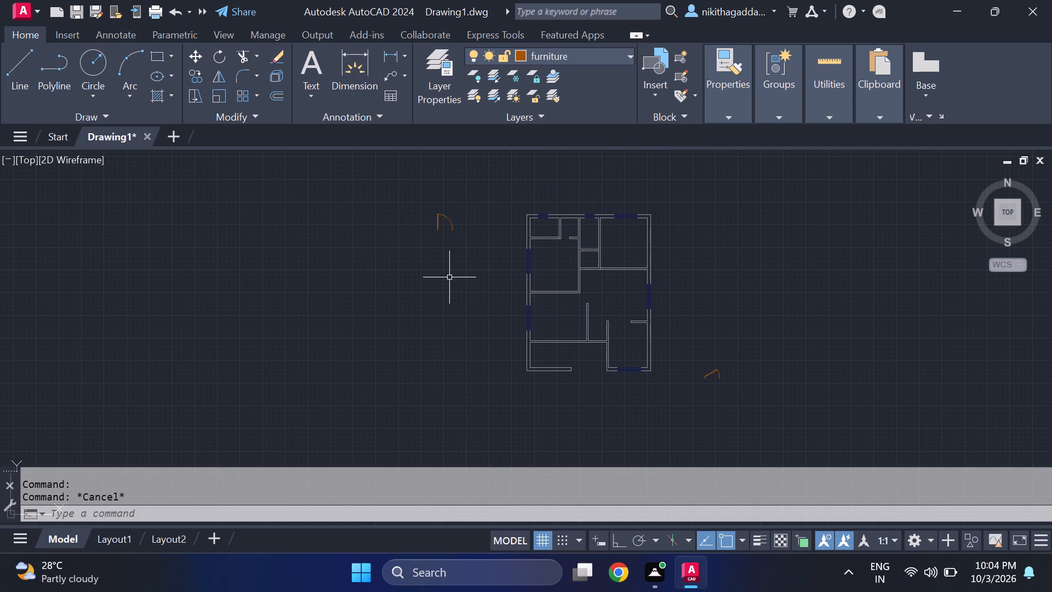
Mirror the 90º door across a vertical line between it and the floor plan, with Ortho on, keeping the original.
scroll(481, 236, up, 2)
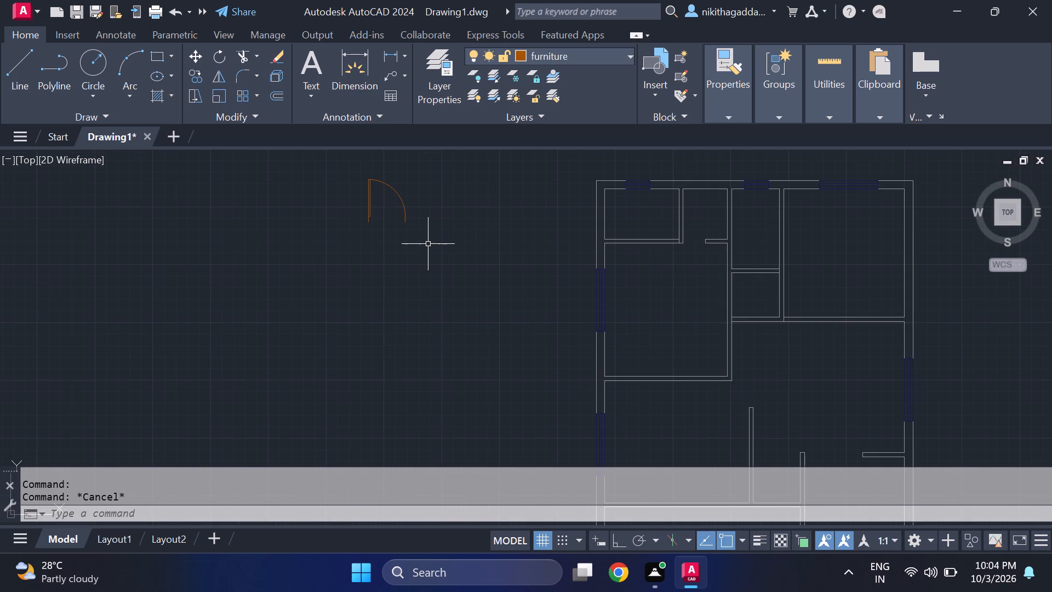
click(456, 189)
click(293, 261)
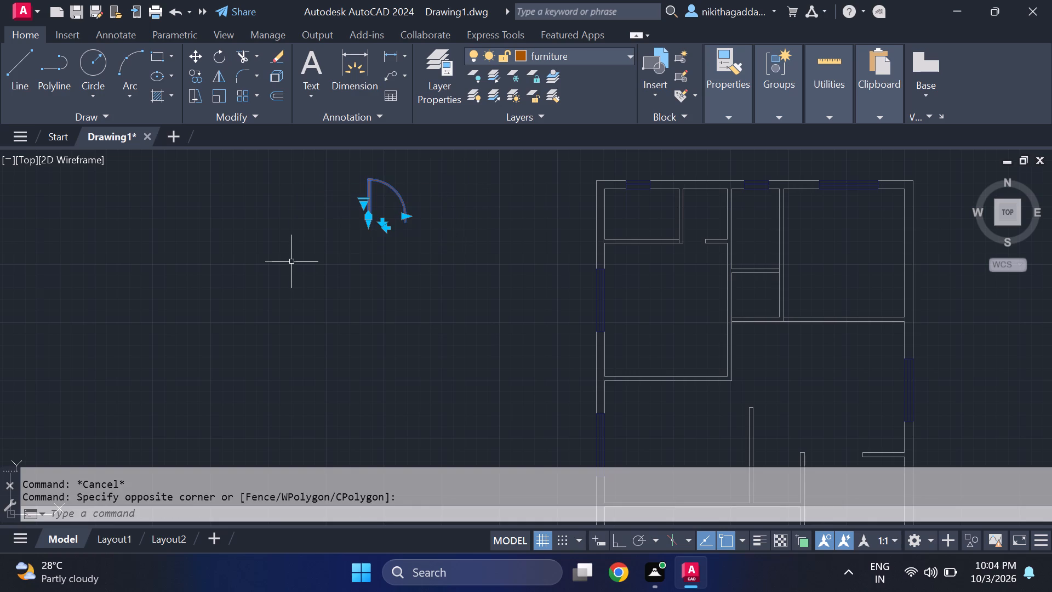
text(mi)
key(Return)
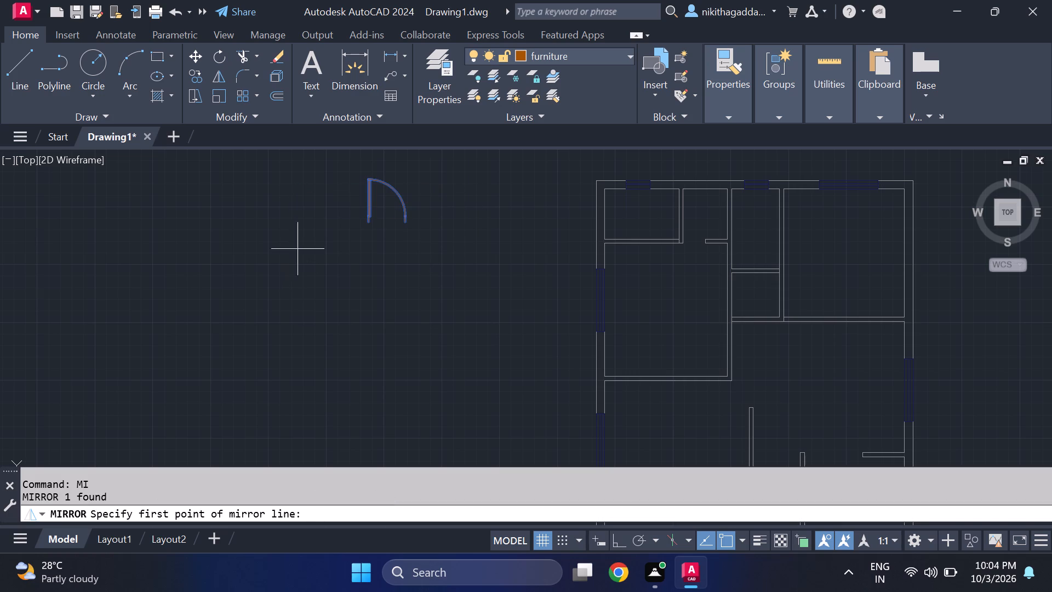
click(455, 176)
key(F8)
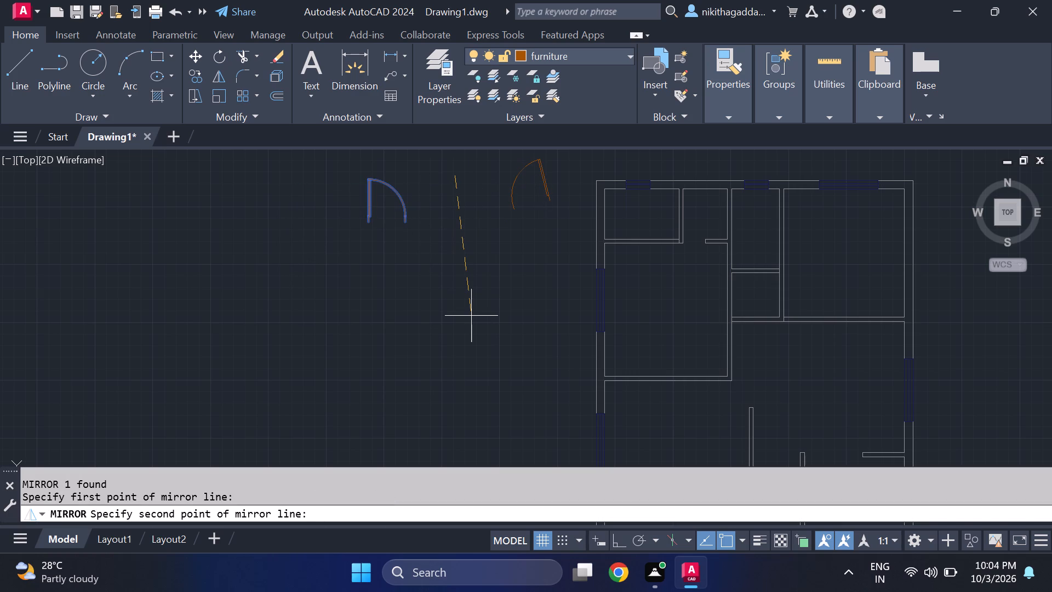
click(473, 365)
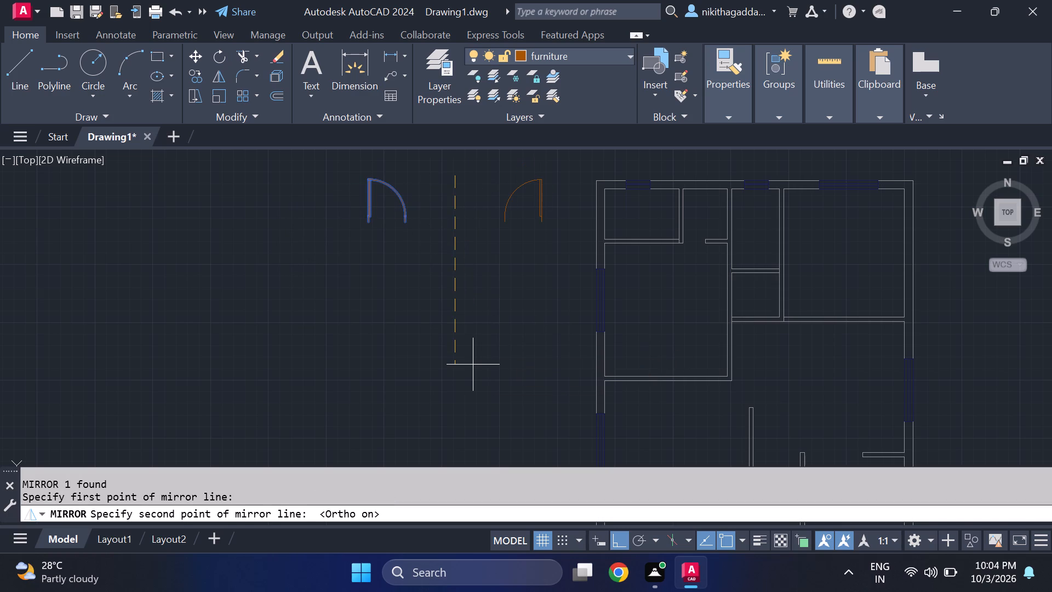
text(no)
key(Return)
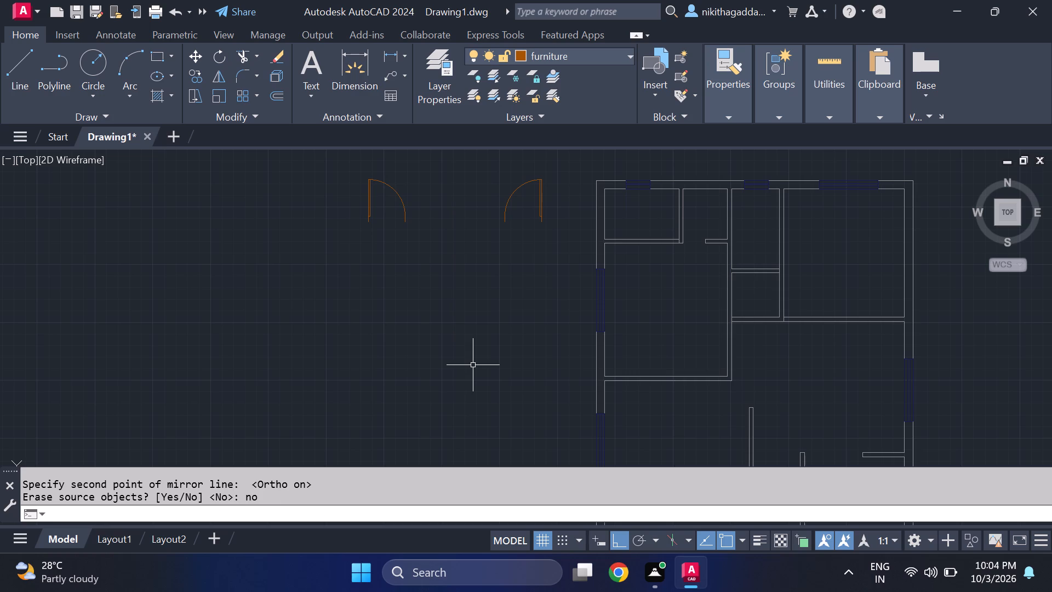
Copy the original 90º door horizontally about 15' away from the floor plan.
scroll(487, 352, down, 2)
scroll(455, 312, up, 2)
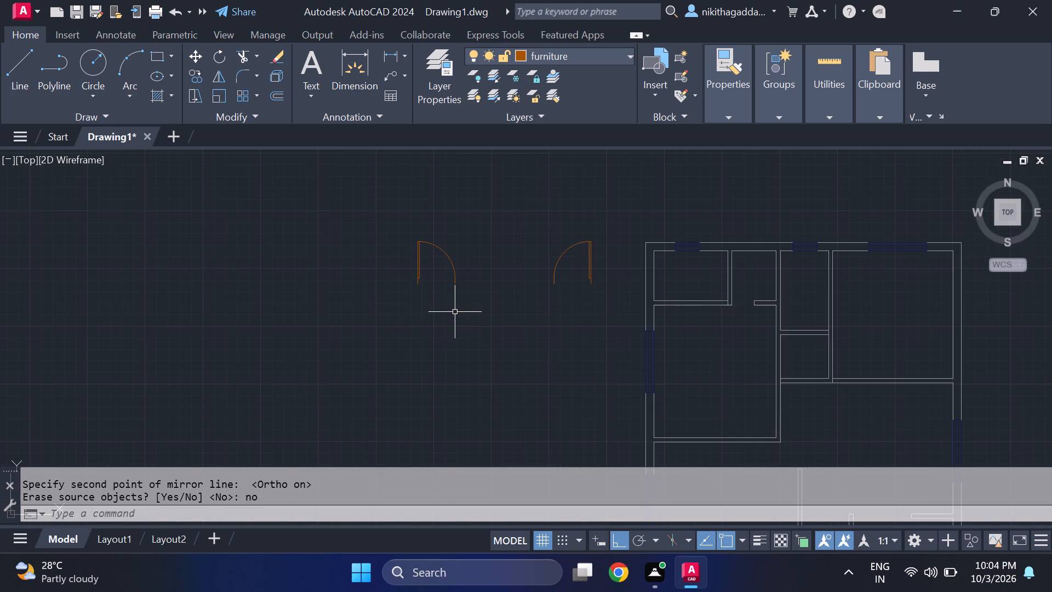
click(498, 245)
click(311, 305)
text(co)
key(Return)
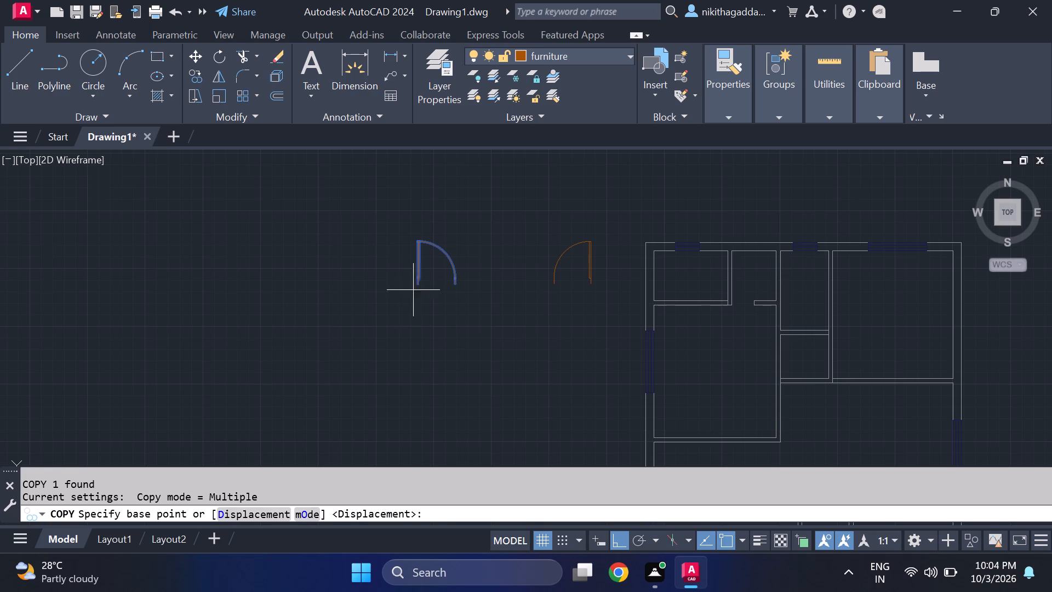
click(416, 288)
click(250, 369)
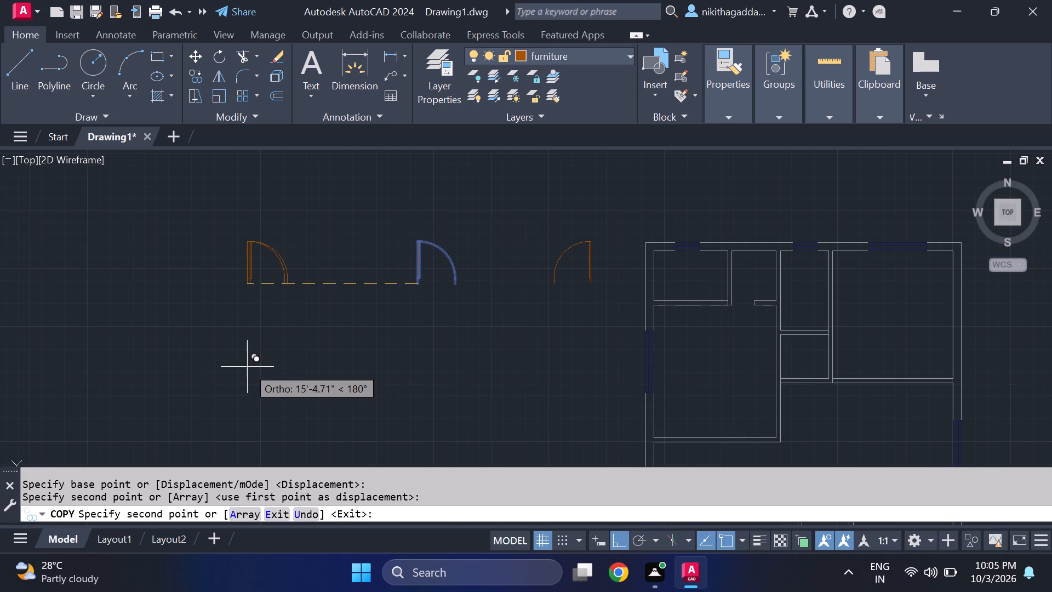
key(Escape)
Rotate the copied door 90° counterclockwise about the lower end of its leaf.
drag(324, 253, 318, 254)
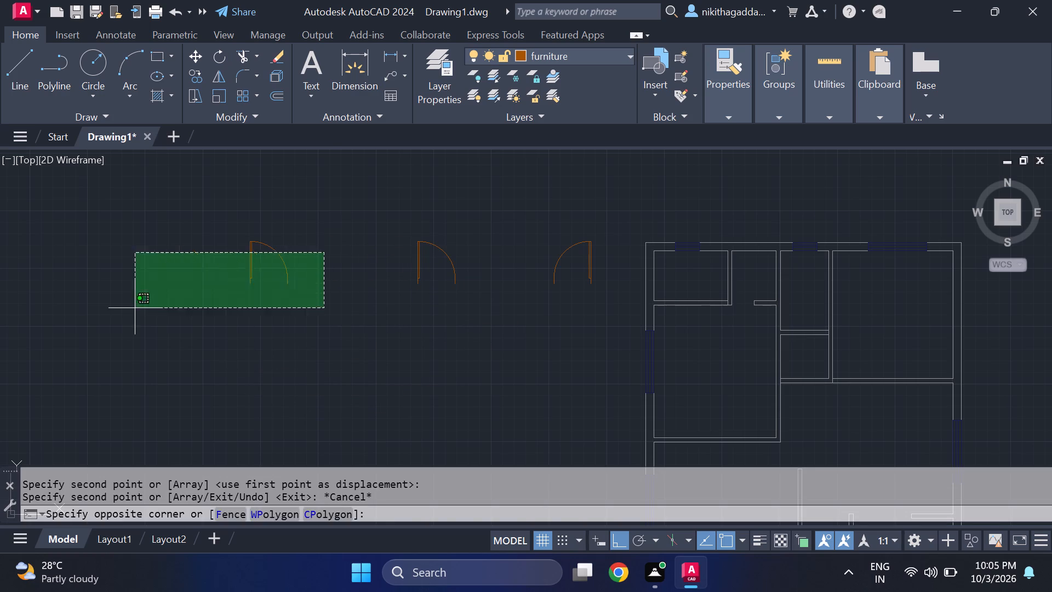
click(135, 308)
text(ro)
key(Return)
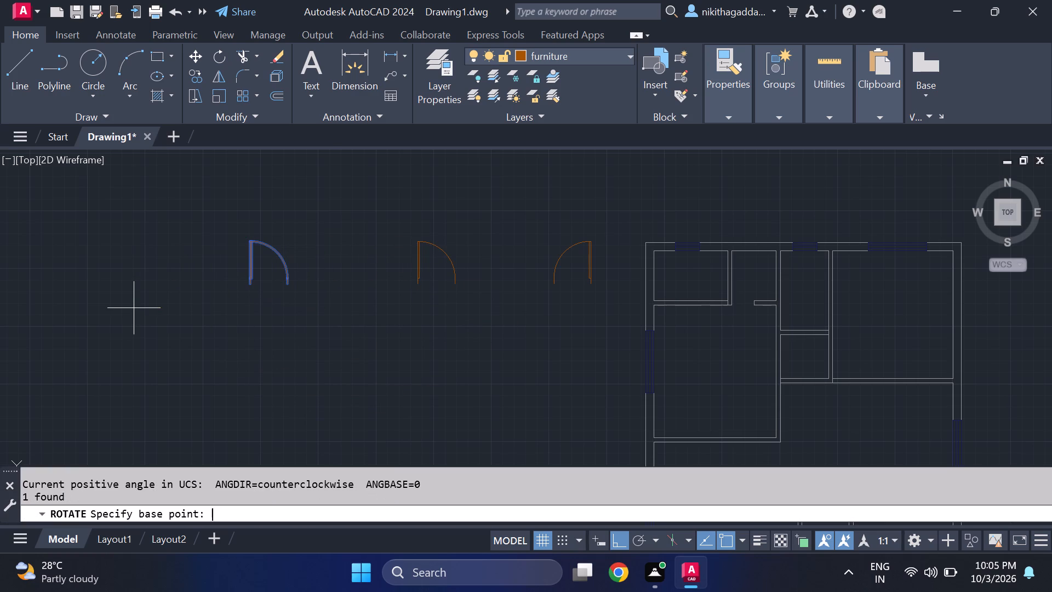
click(248, 289)
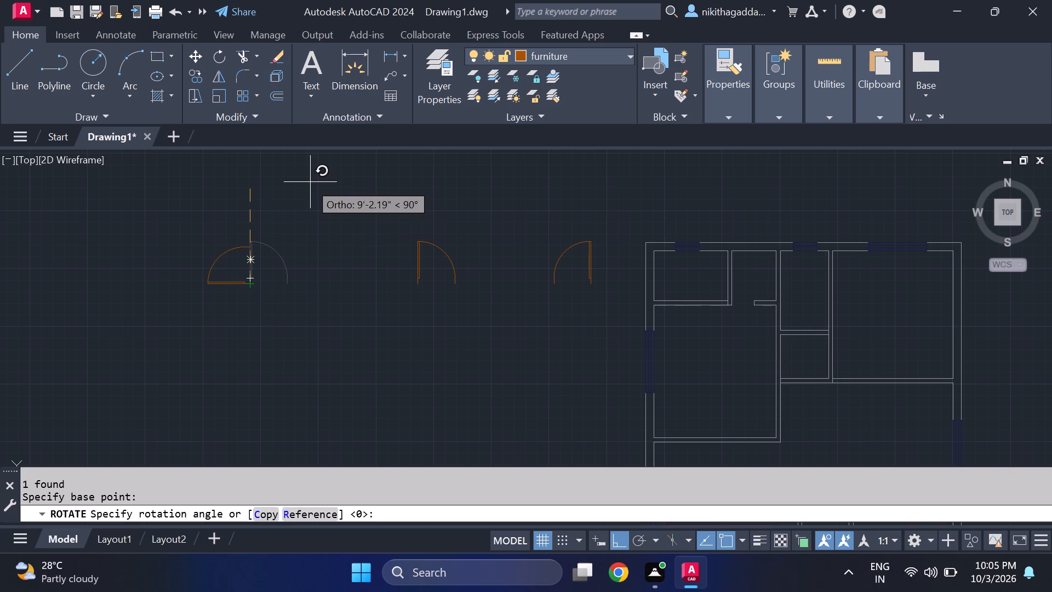
click(307, 183)
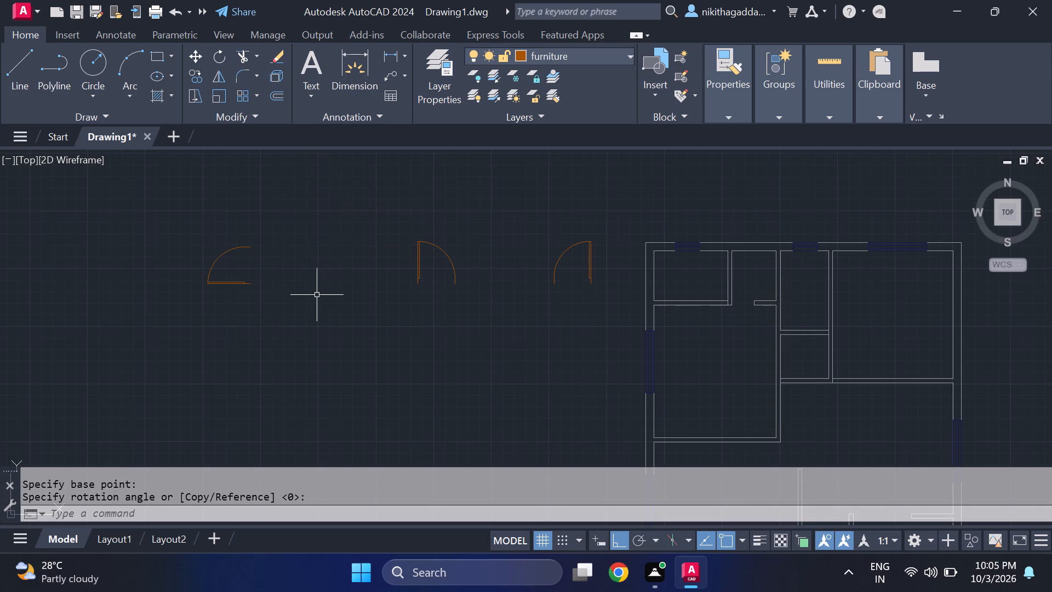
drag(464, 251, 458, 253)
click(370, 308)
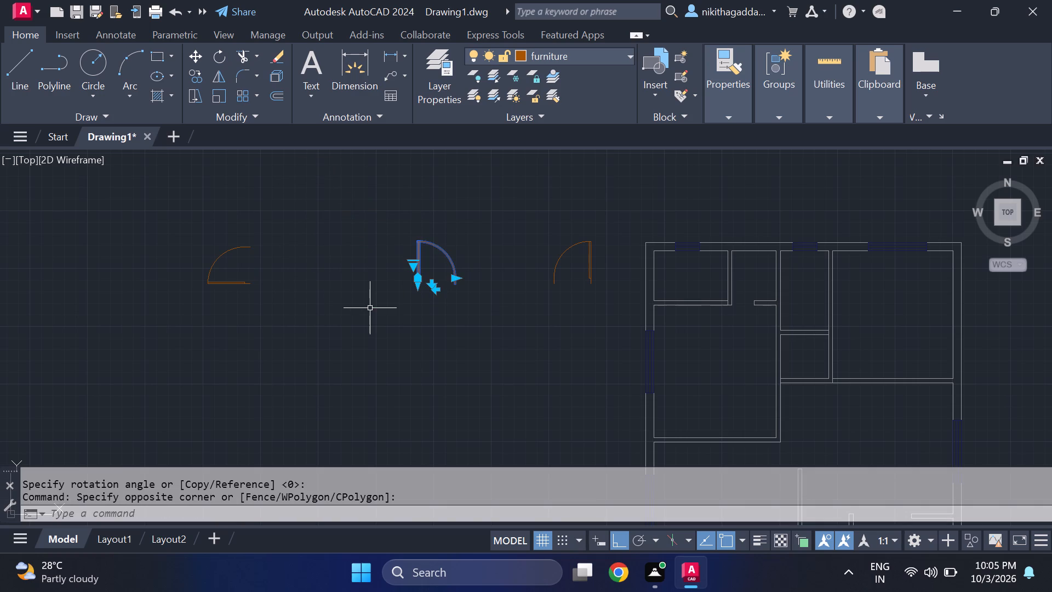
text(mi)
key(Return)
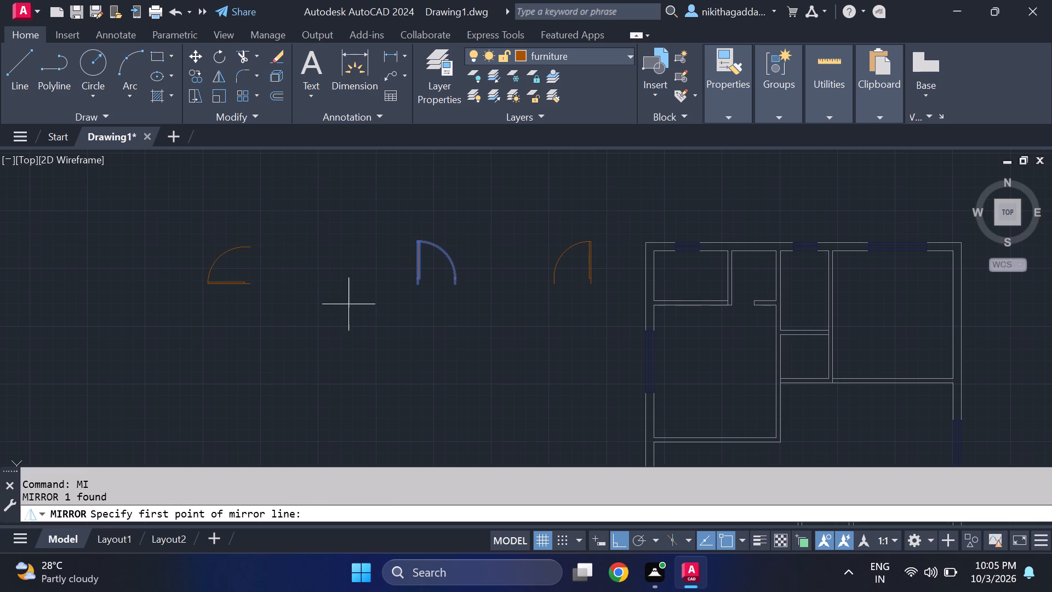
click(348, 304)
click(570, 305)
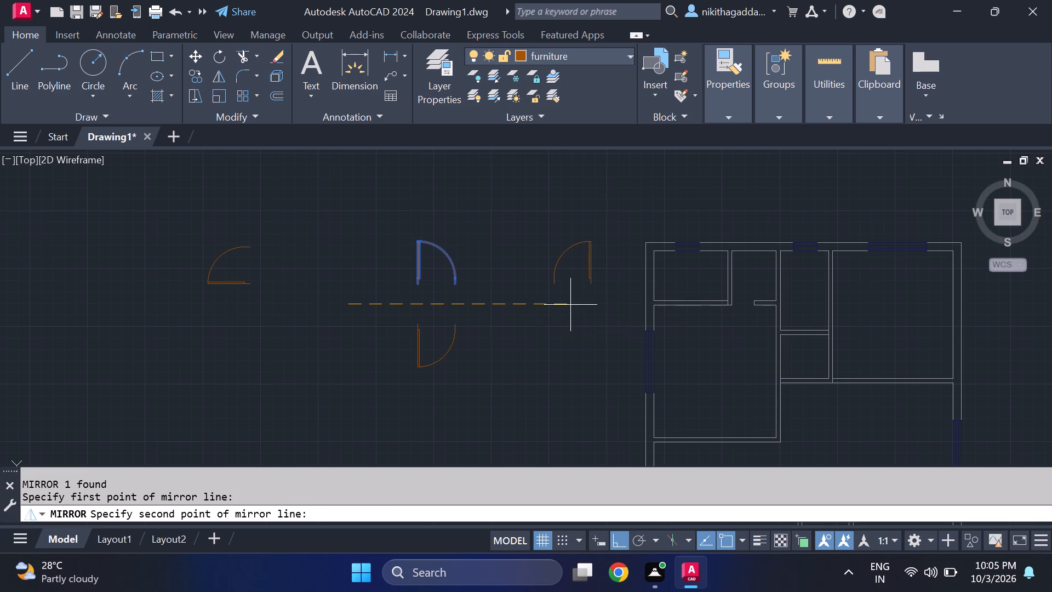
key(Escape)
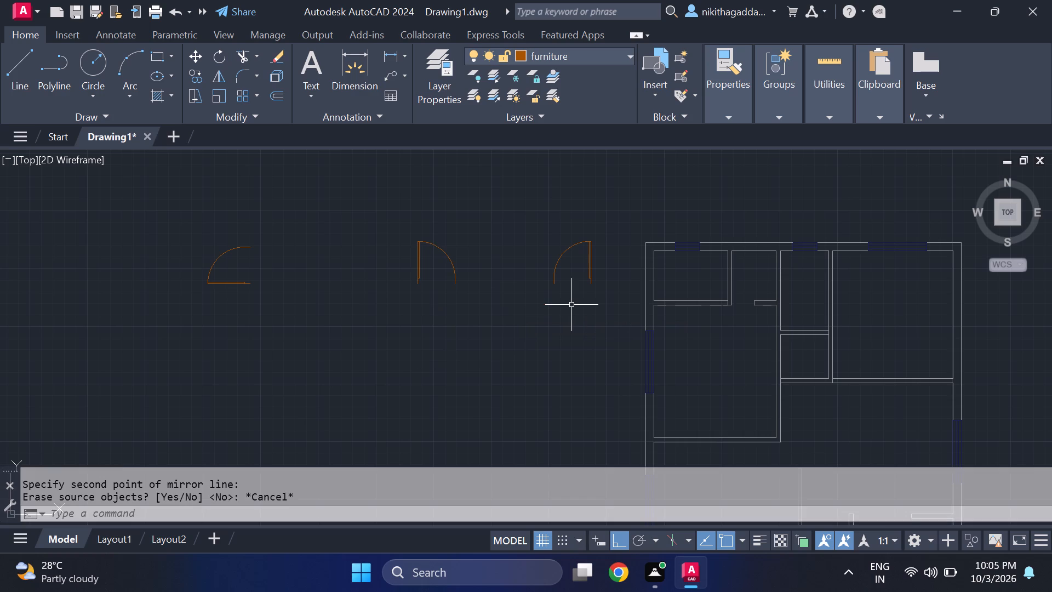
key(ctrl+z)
Mirror the original 90º door across a horizontal line below it, keeping the original.
drag(461, 245, 441, 263)
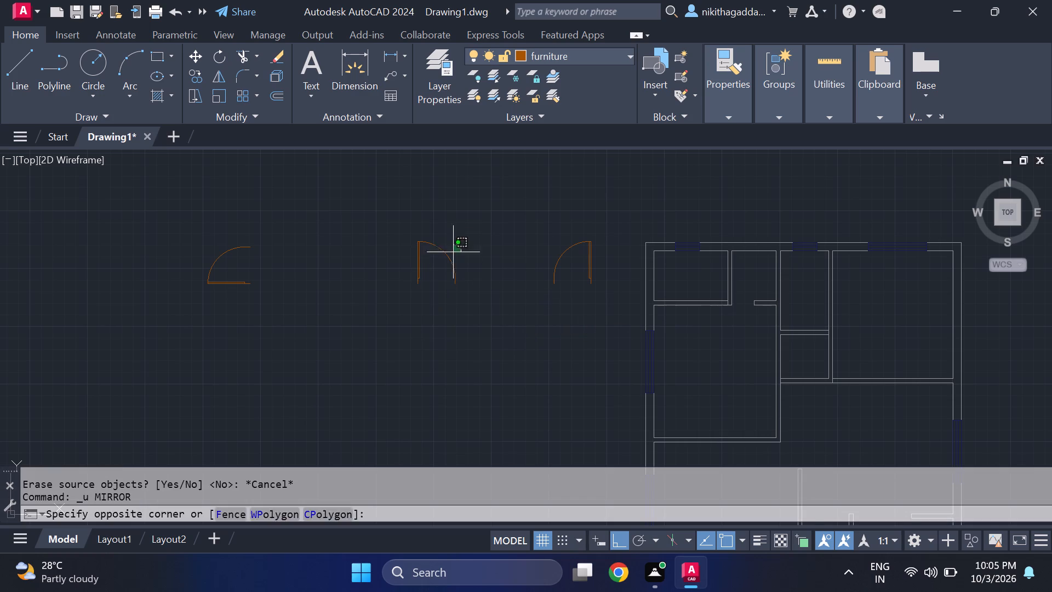
click(367, 311)
text(mi)
key(Return)
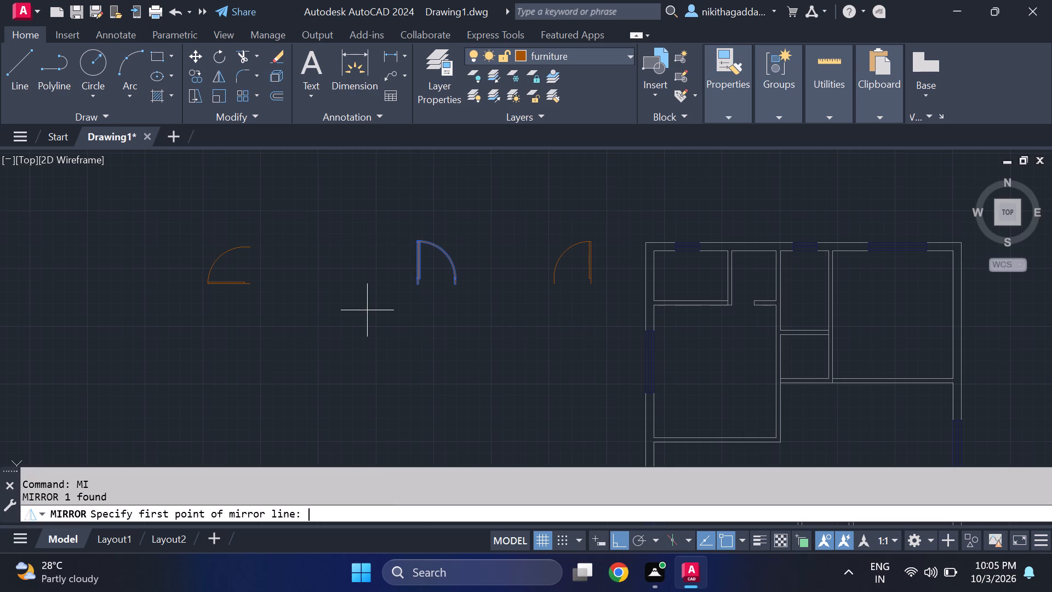
click(367, 310)
click(356, 328)
click(473, 308)
text(no)
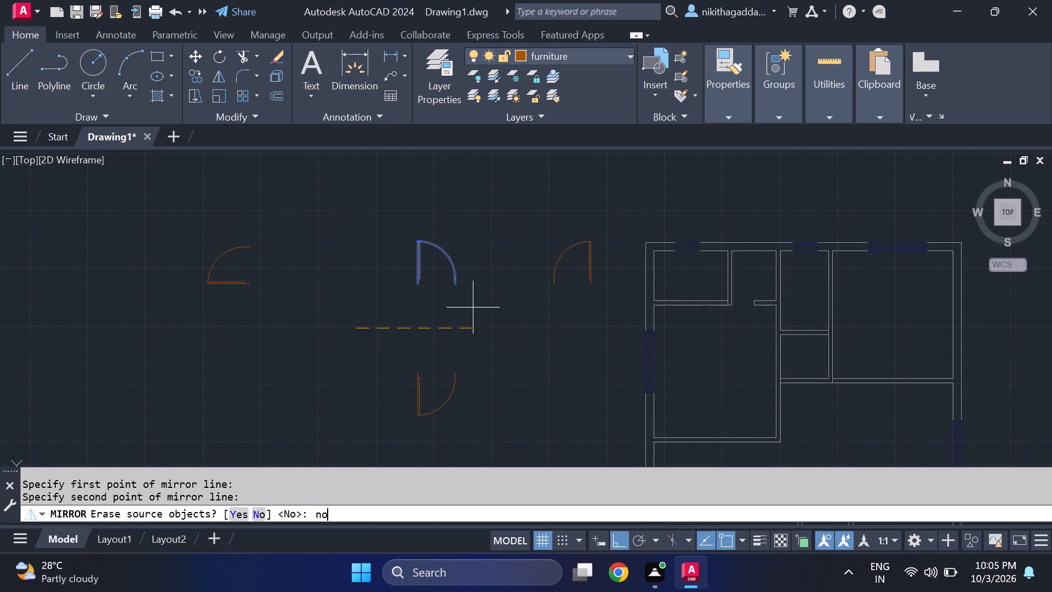
key(Return)
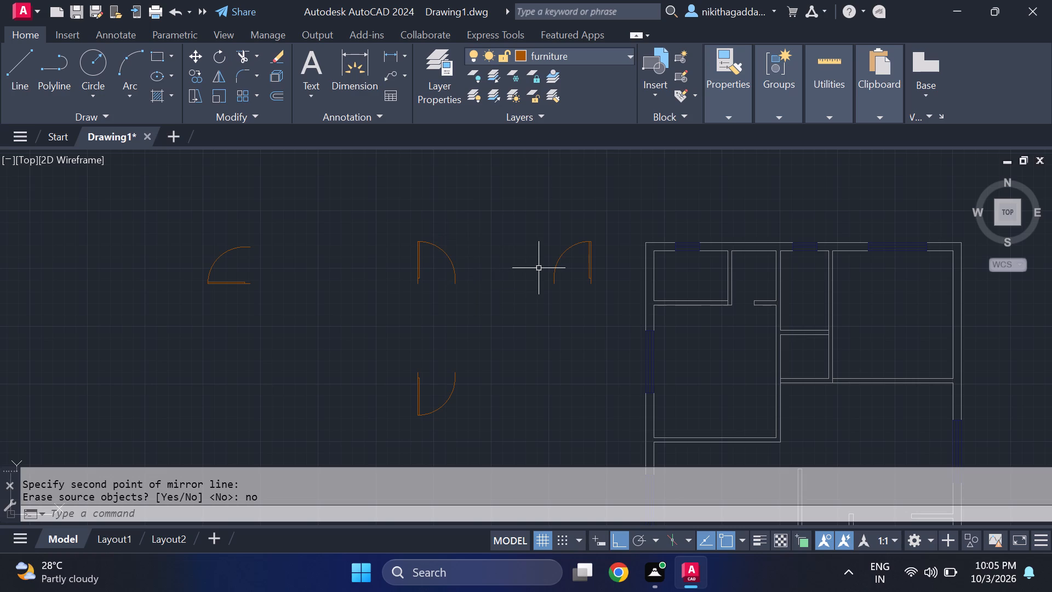
Scale the mirrored door nearest the floor plan down to a little over half its size, from the lower end of its leaf.
click(608, 227)
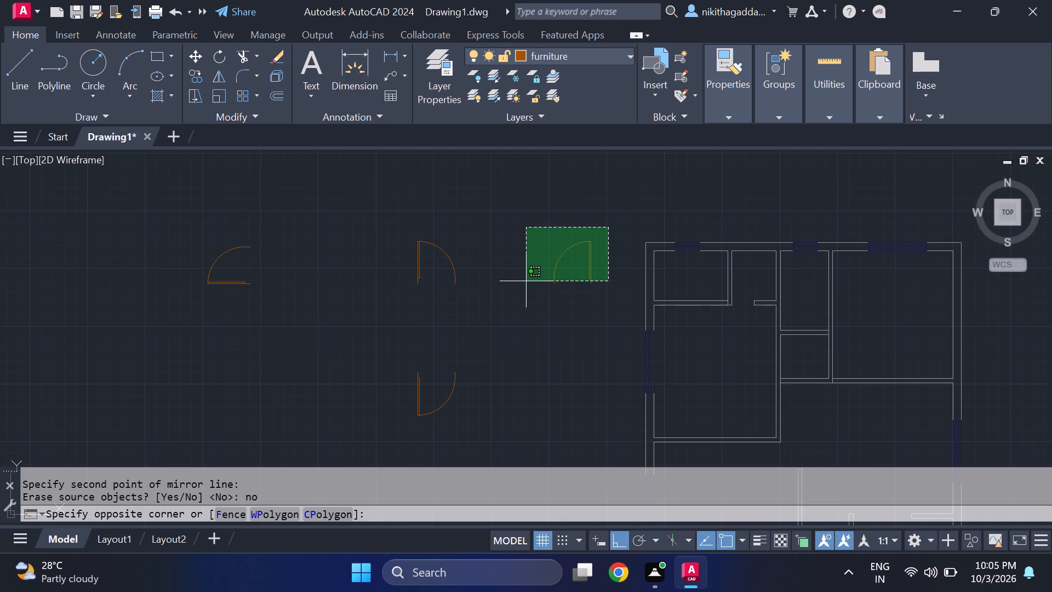
click(526, 281)
text(scale)
key(Return)
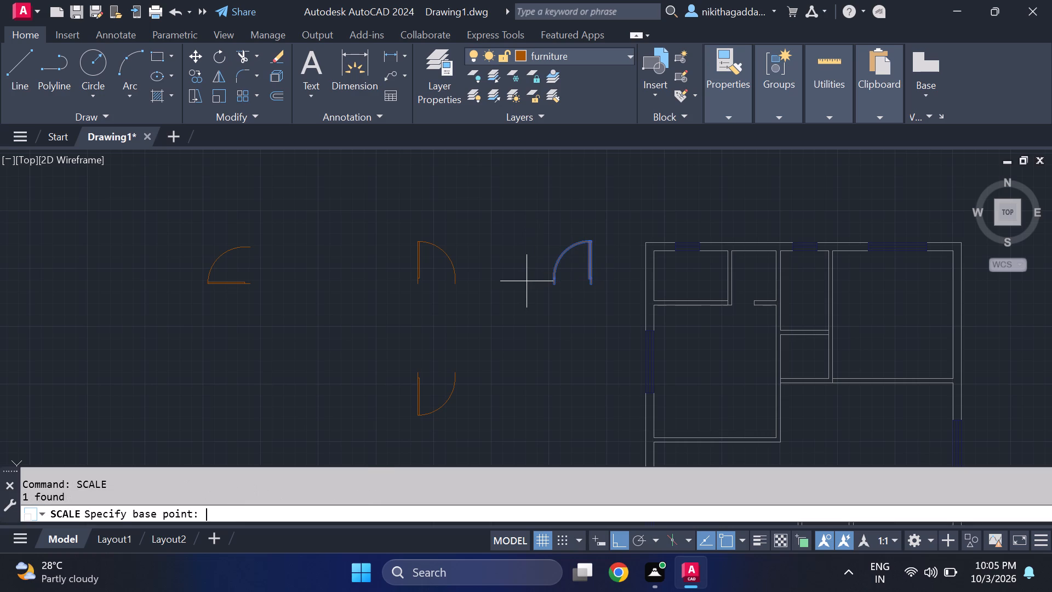
scroll(594, 271, up, 2)
click(587, 303)
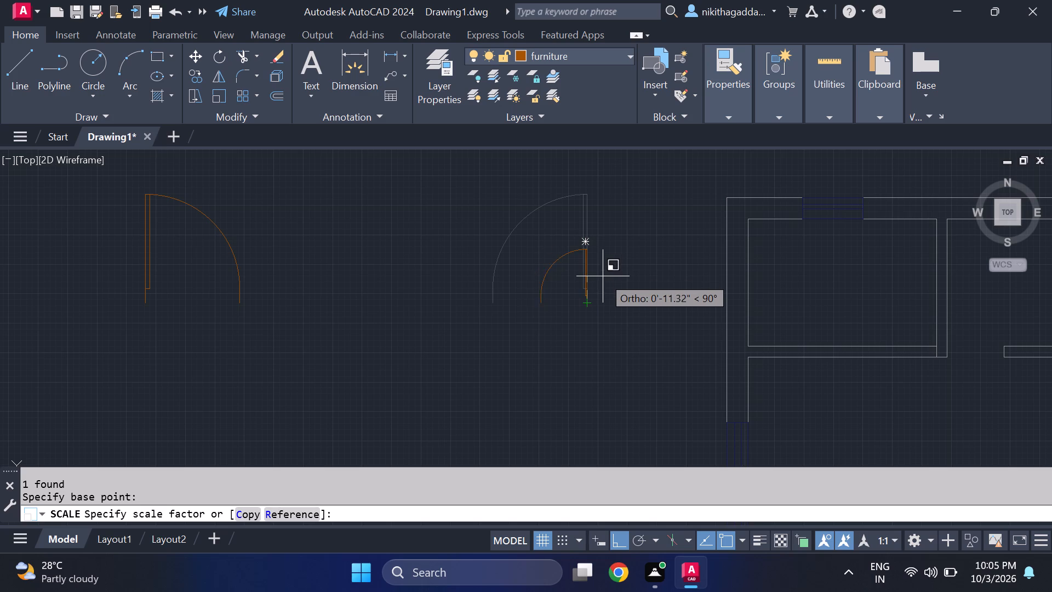
click(601, 272)
Copy the scaled-down door by the lower end of its leaf onto the top-left room's bottom wall, near that room's right corner.
drag(603, 257, 591, 264)
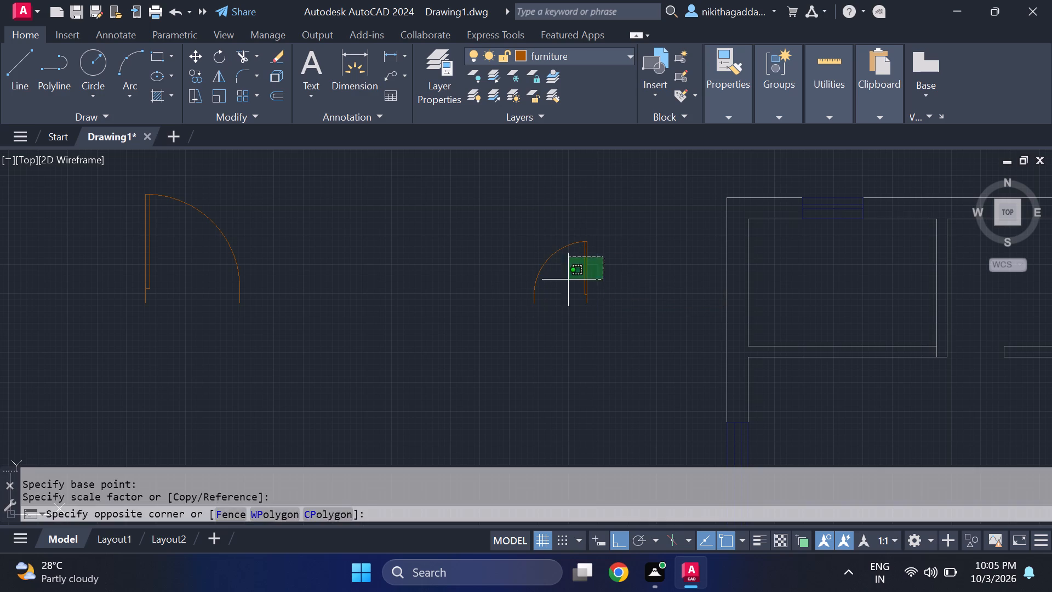
click(546, 294)
text(co)
key(Return)
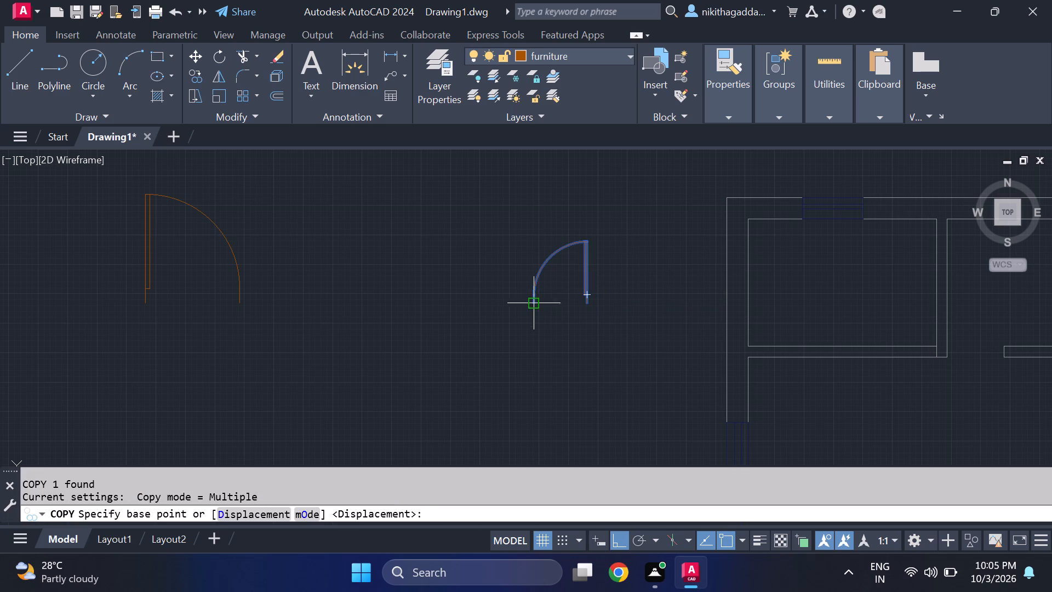
click(592, 304)
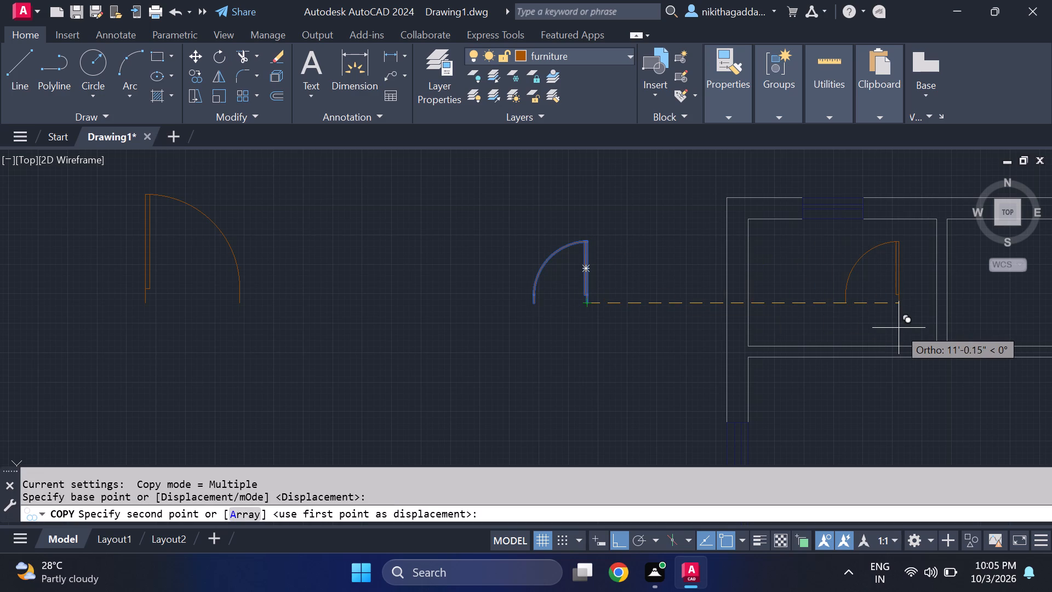
key(F8)
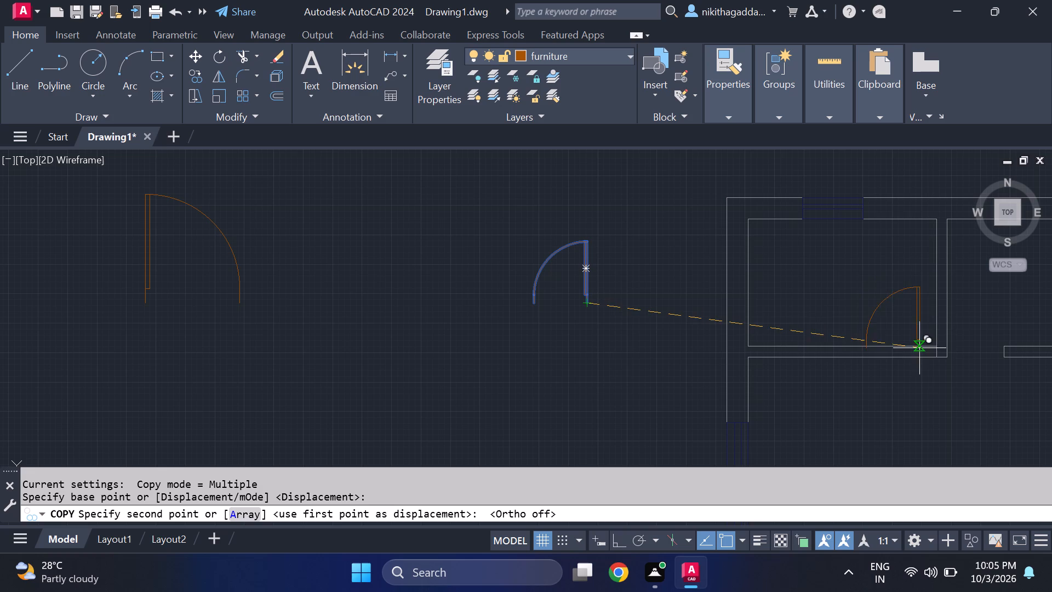
scroll(926, 356, up, 1)
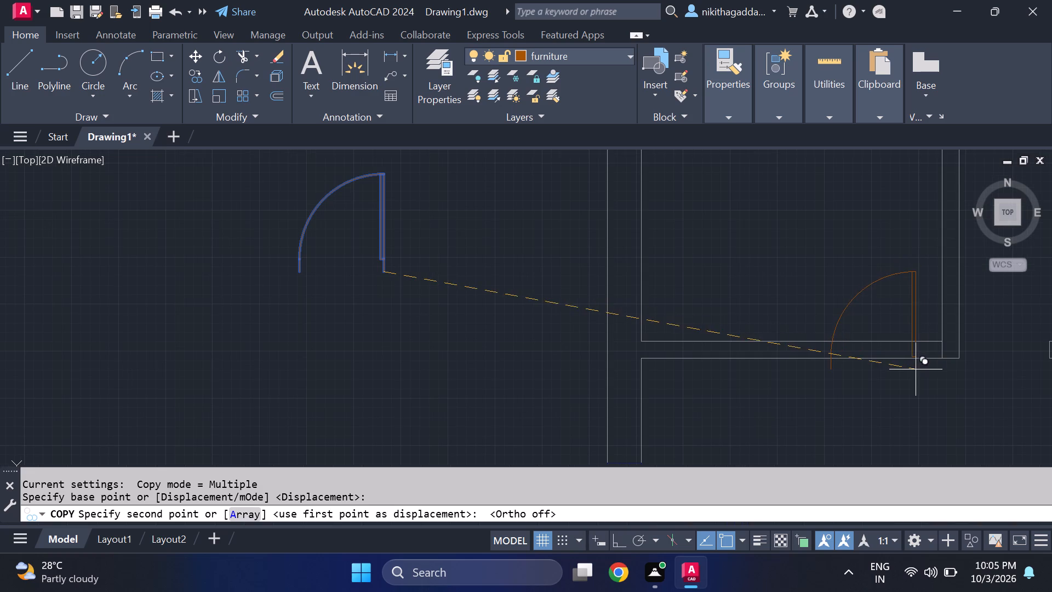
click(922, 360)
Place a second copy of the small door on the bottom wall of the narrow top-middle room, near its right end.
scroll(904, 314, down, 2)
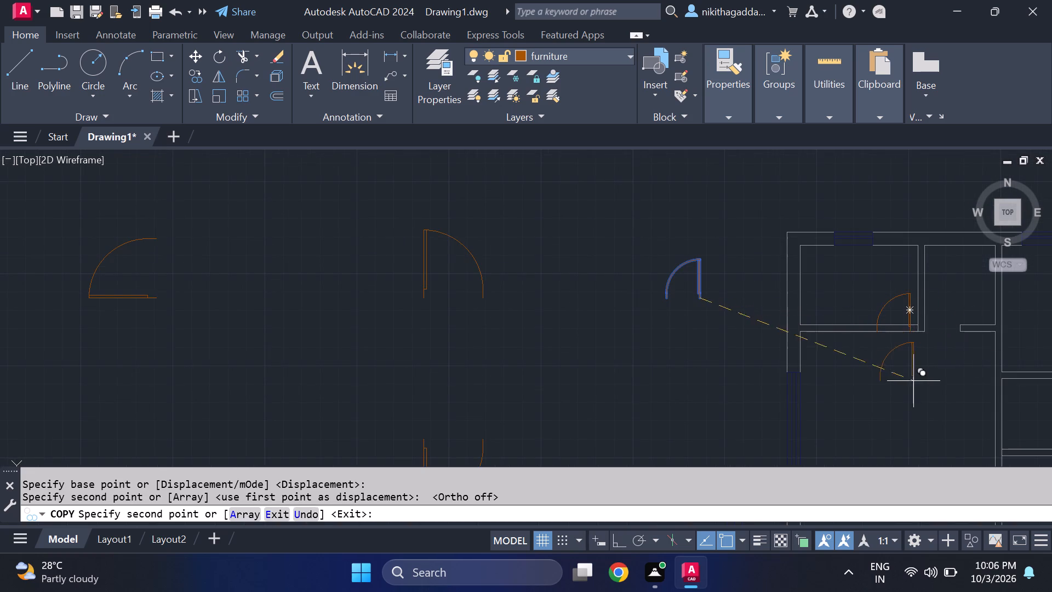
middle_drag(910, 382, 590, 377)
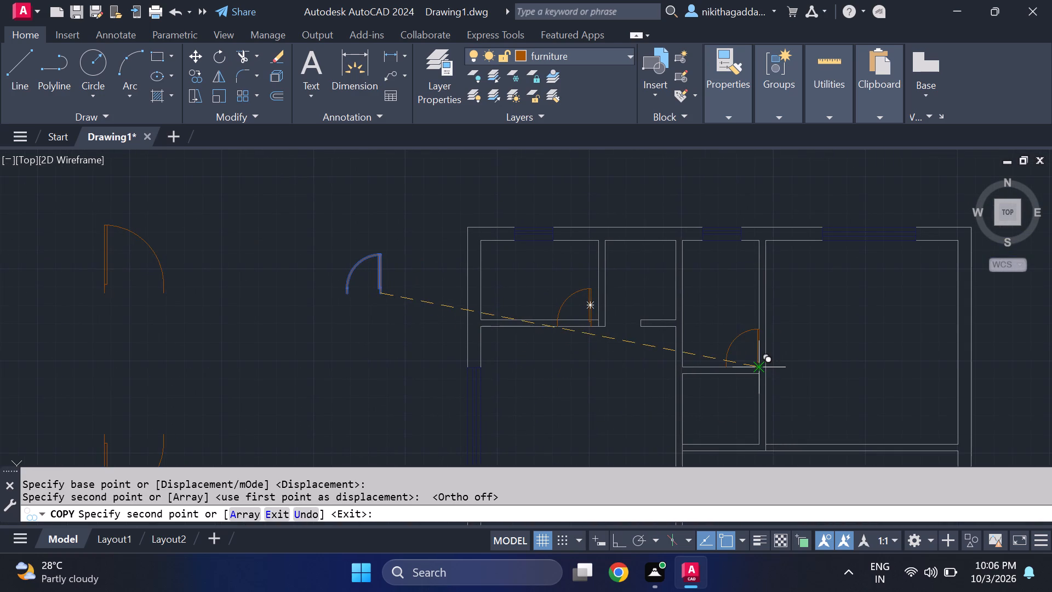
scroll(758, 369, up, 2)
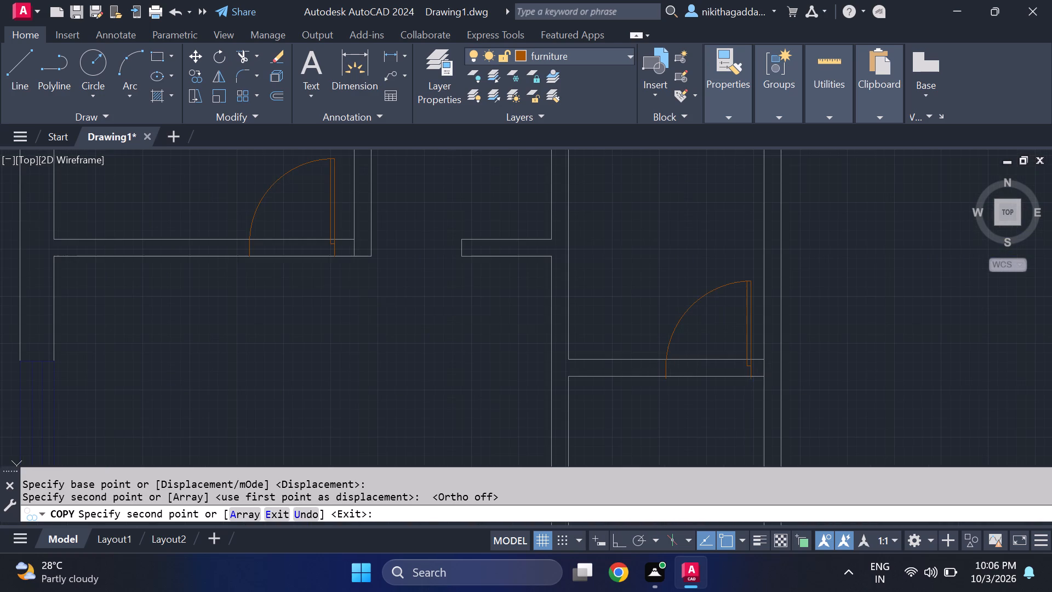
scroll(753, 383, up, 1)
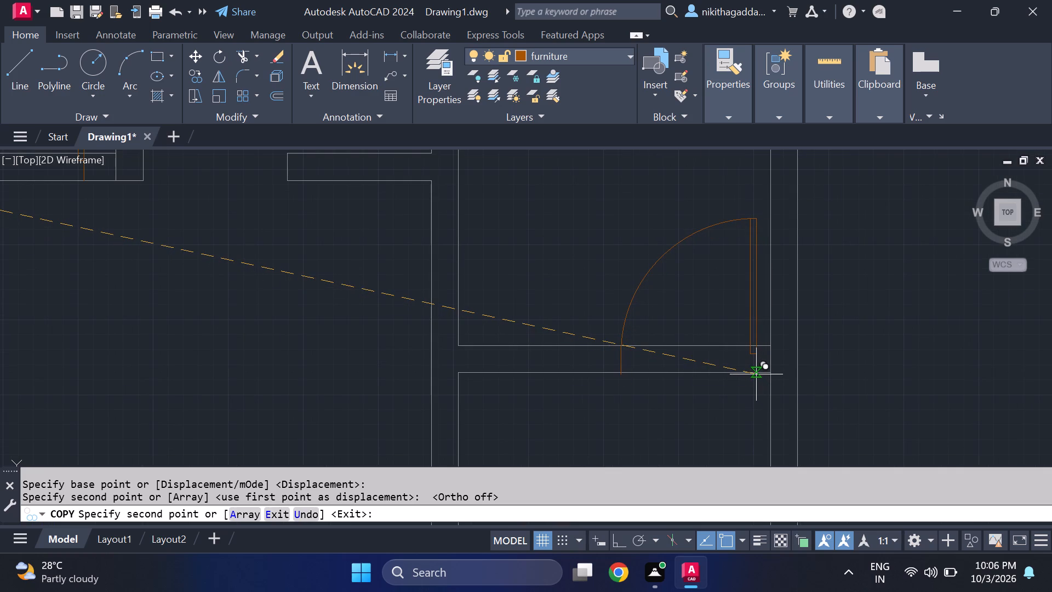
click(756, 374)
scroll(776, 309, down, 4)
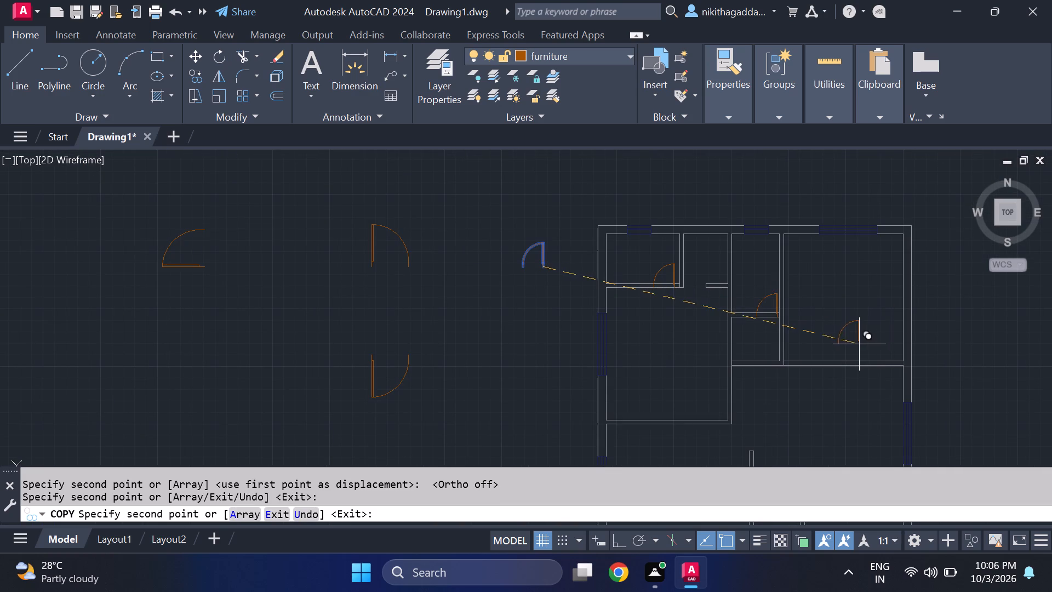
middle_drag(859, 341, 795, 287)
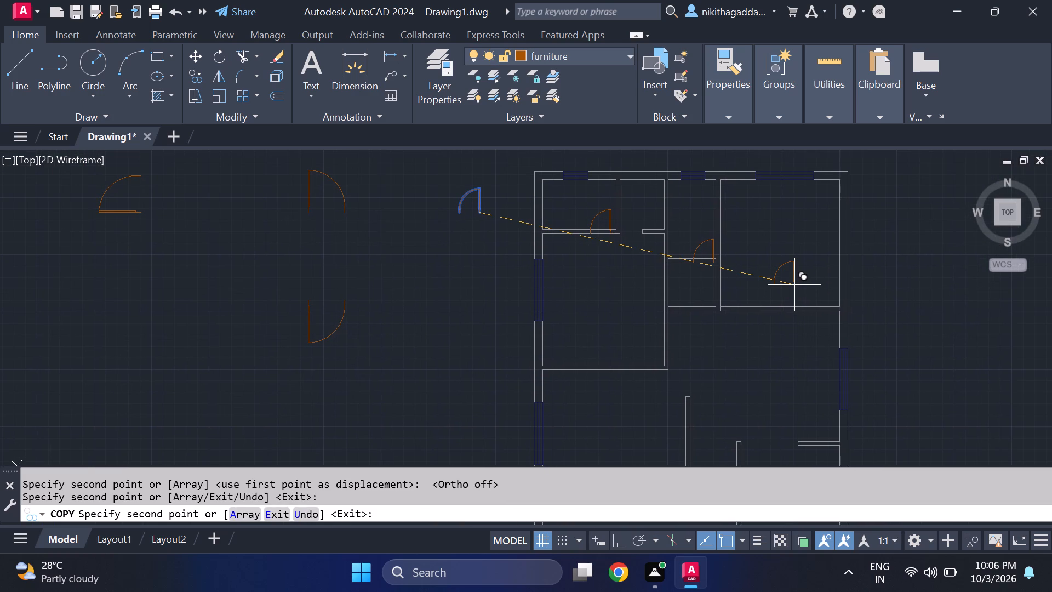
key(Escape)
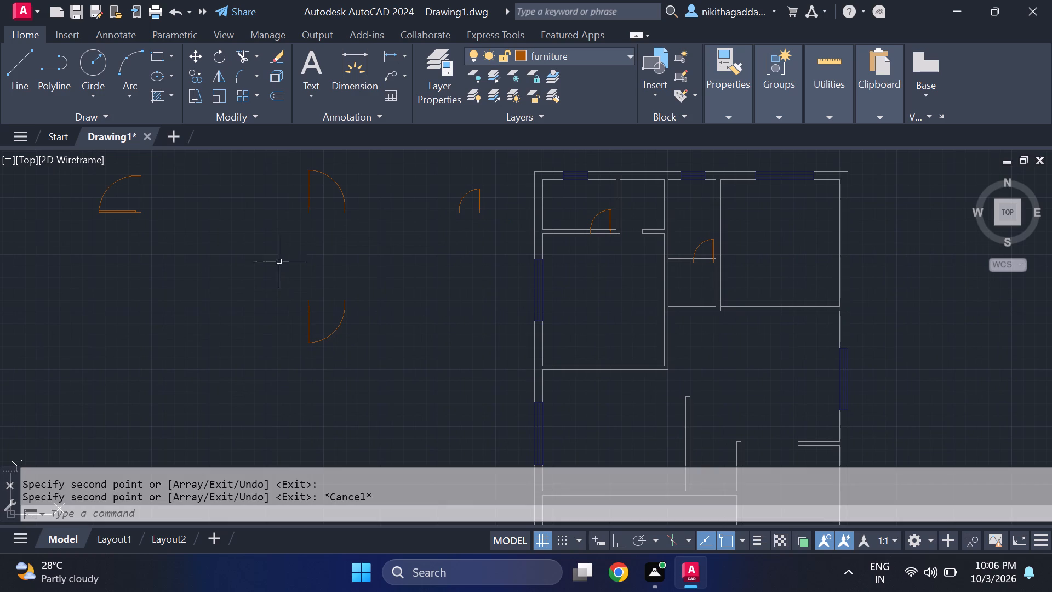
Move the original 90º door by the lower end of its leaf to the bottom-left corner of the large top-right room.
click(342, 162)
click(267, 210)
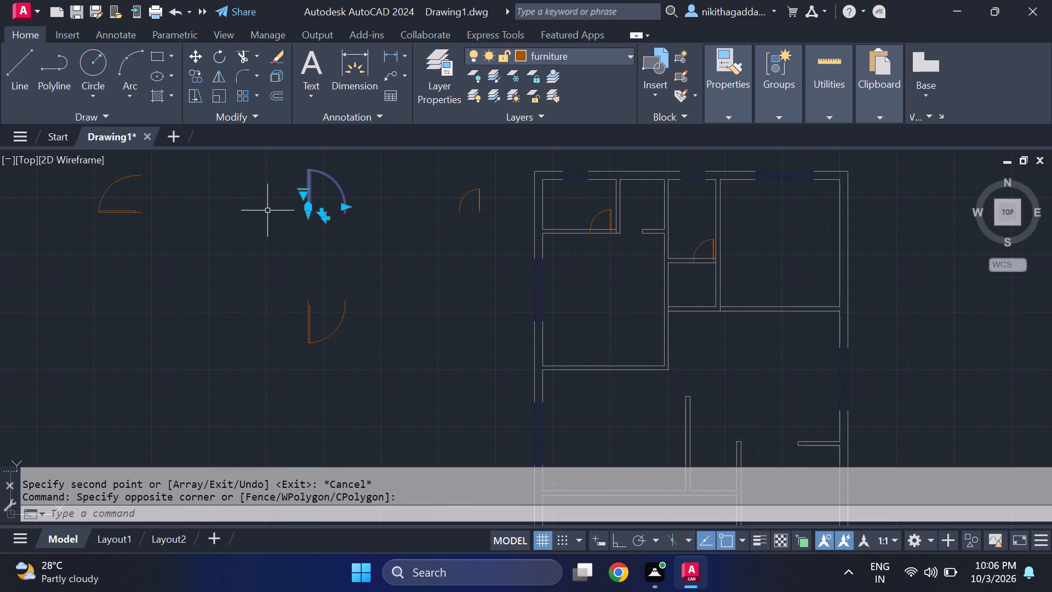
key(m)
key(Return)
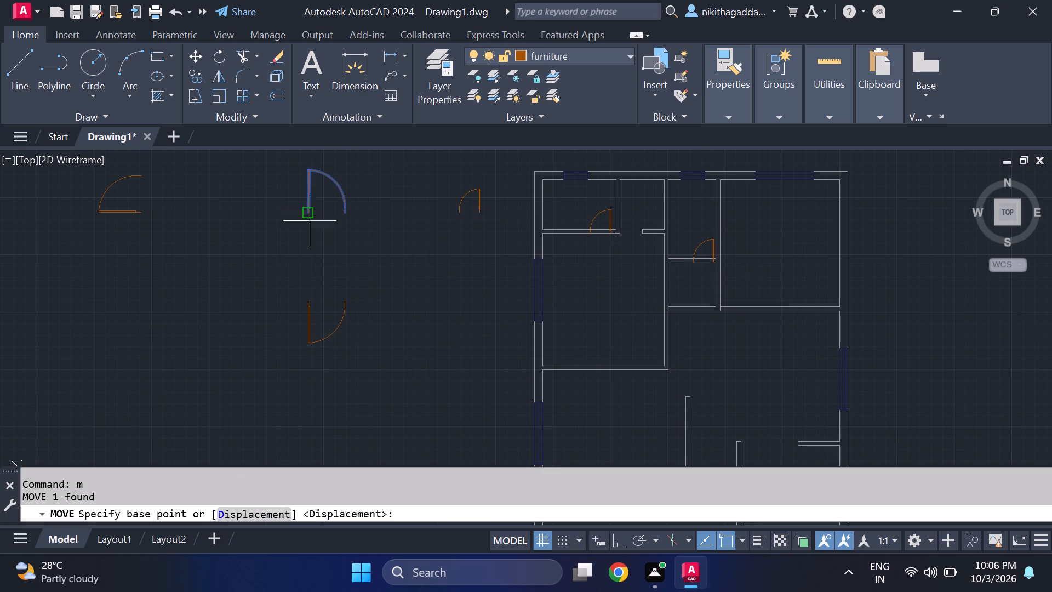
click(310, 215)
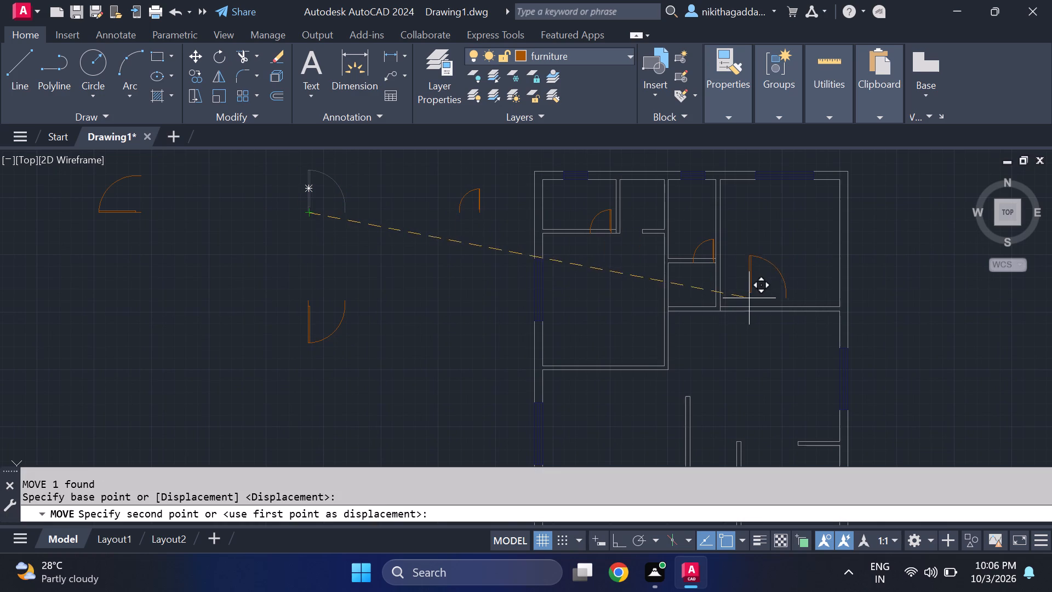
scroll(741, 306, up, 1)
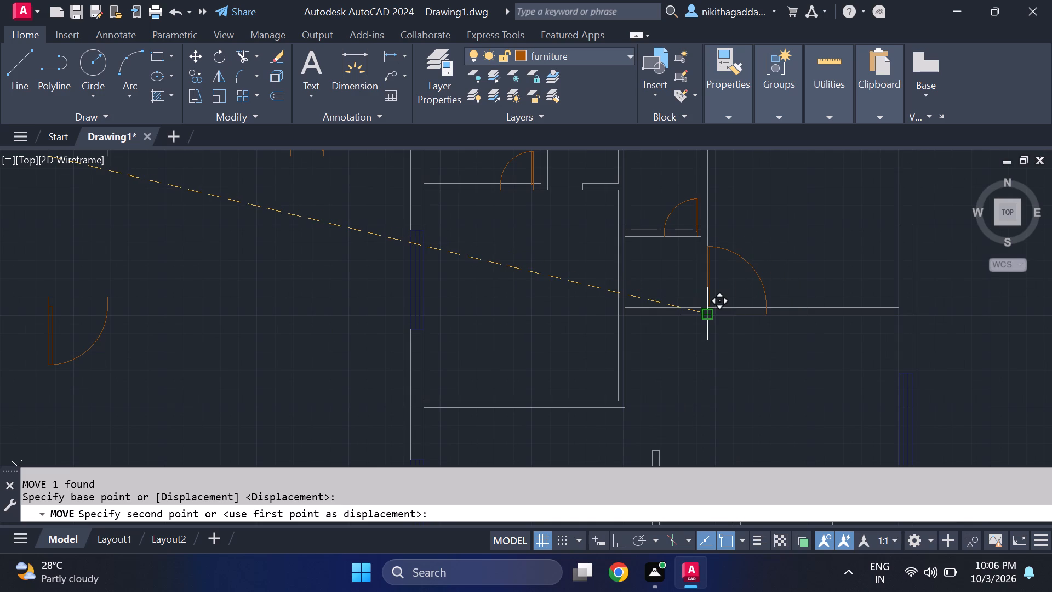
click(708, 312)
Move the rotated door onto the right wall of the left room below the top-left one, just above its bottom corner.
scroll(657, 368, down, 2)
middle_drag(408, 432, 407, 432)
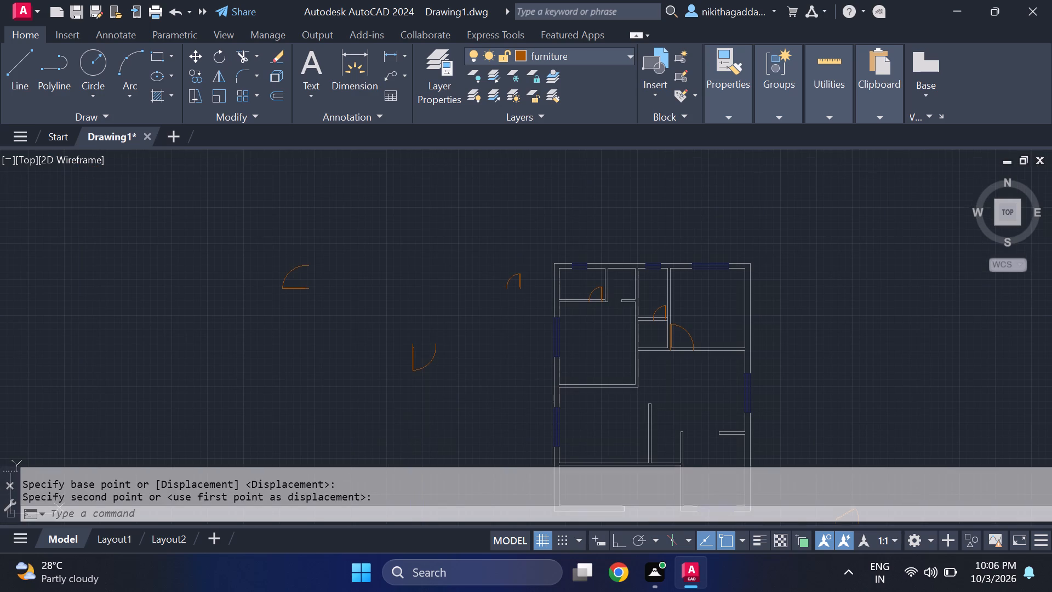
middle_drag(407, 432, 434, 363)
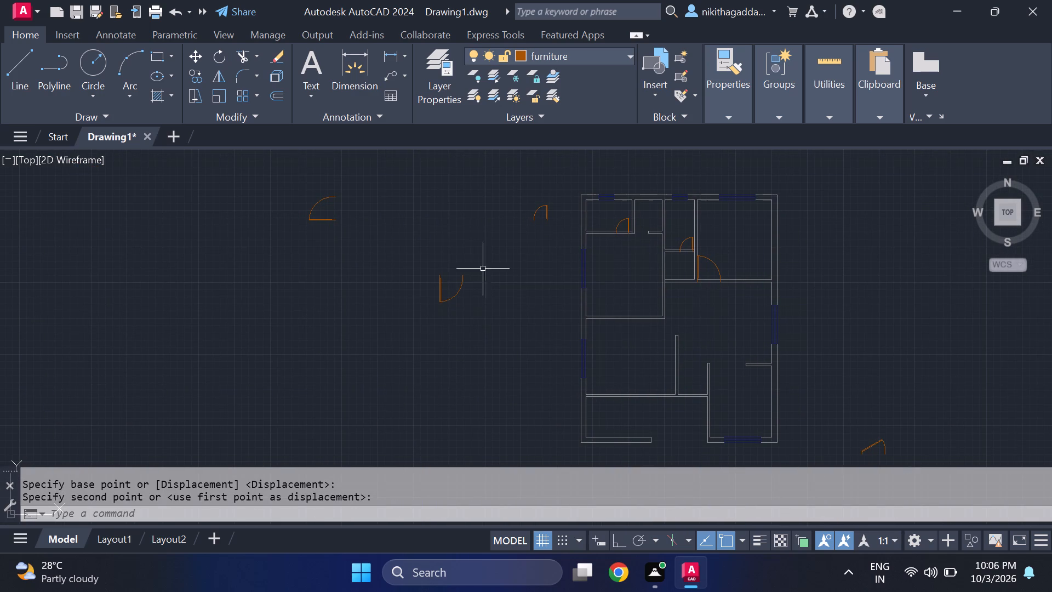
click(367, 191)
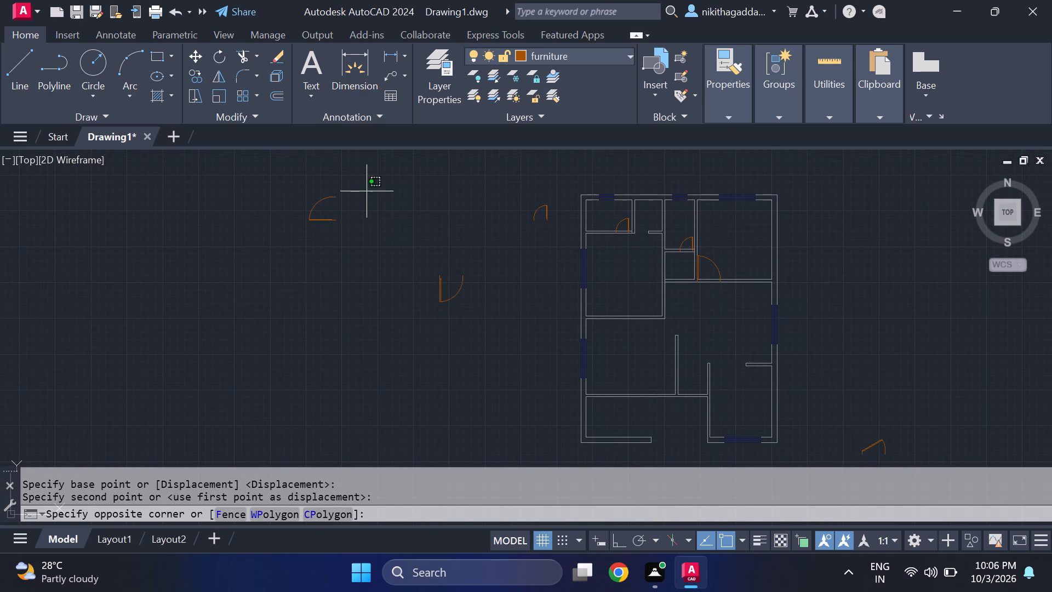
click(281, 244)
key(m)
key(Return)
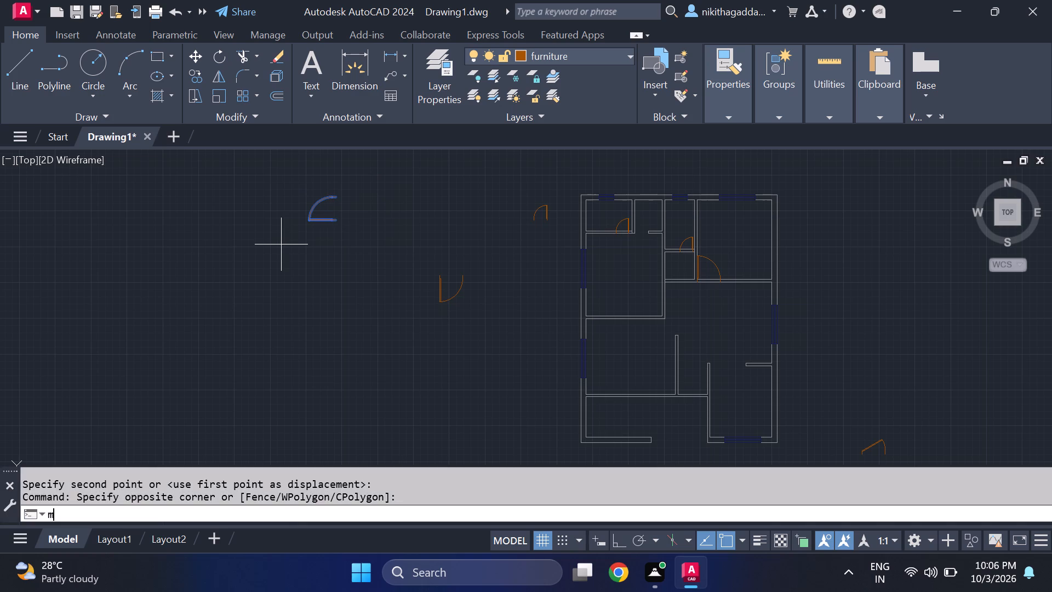
scroll(335, 207, up, 2)
click(335, 233)
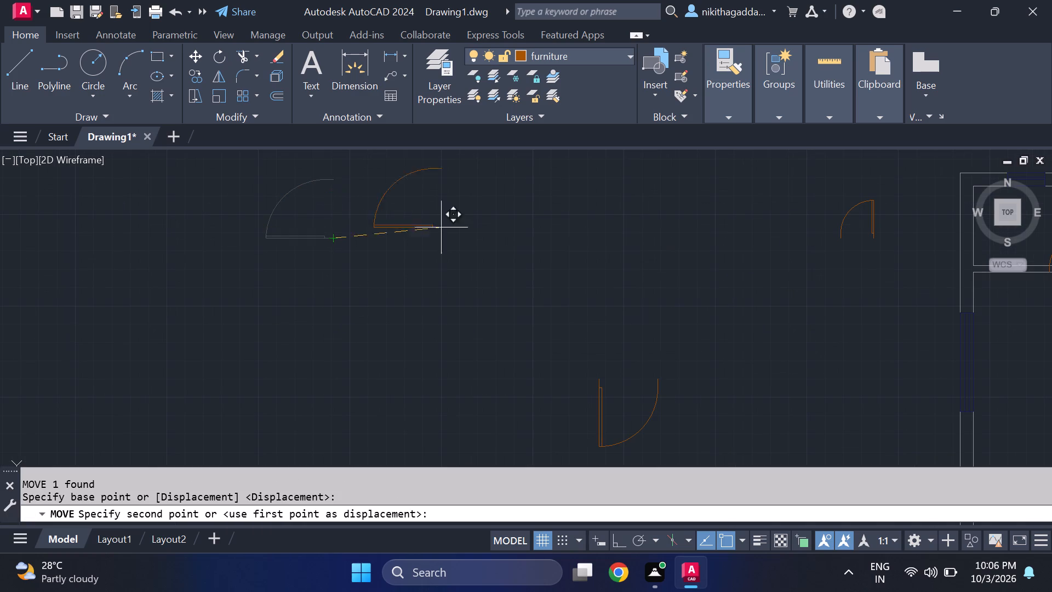
scroll(705, 276, down, 3)
scroll(801, 321, up, 3)
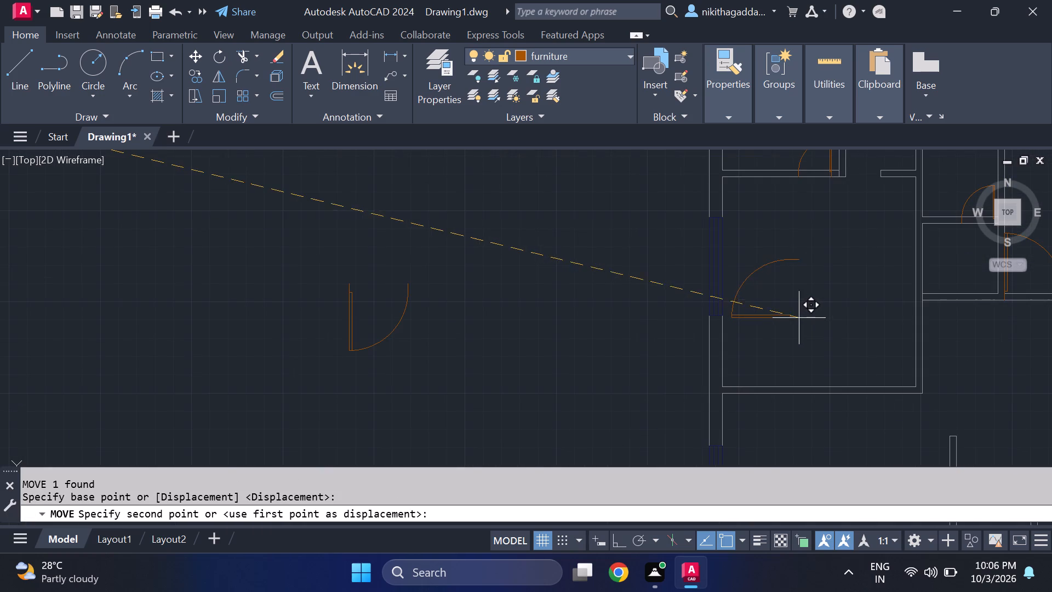
middle_drag(801, 304, 530, 293)
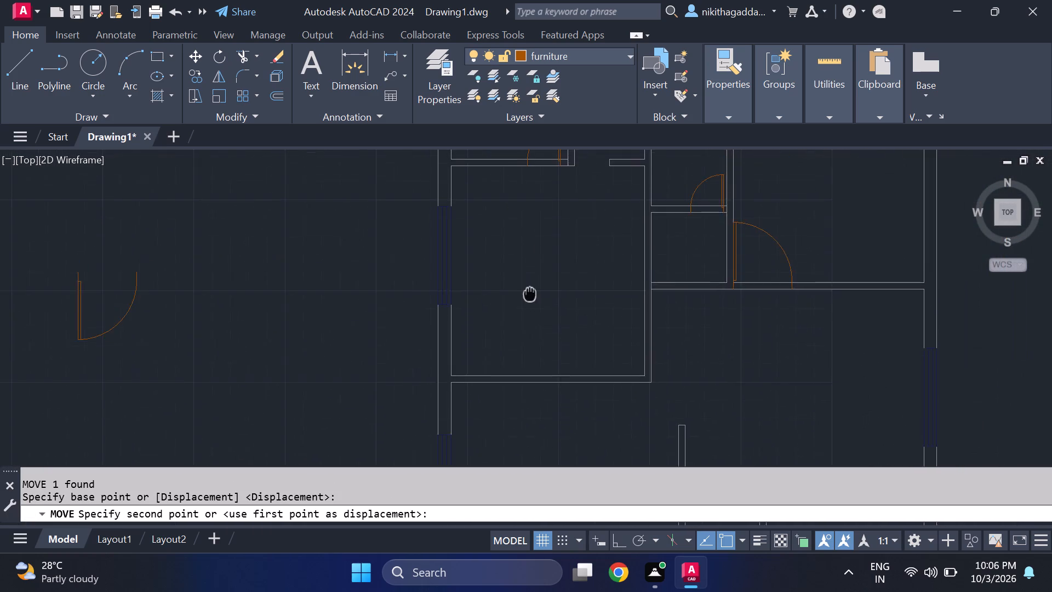
middle_drag(530, 293, 444, 367)
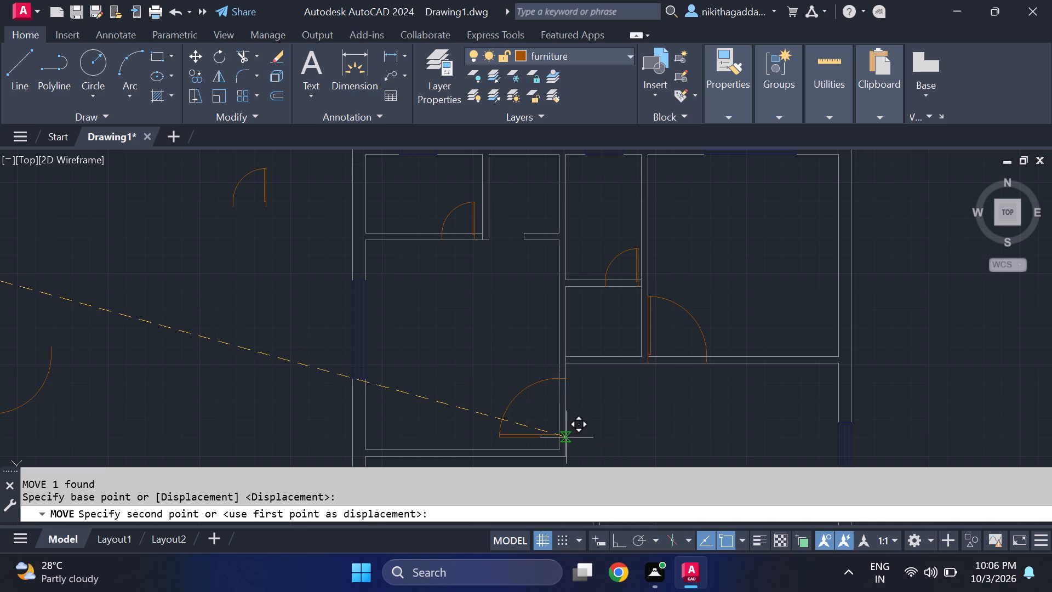
click(567, 438)
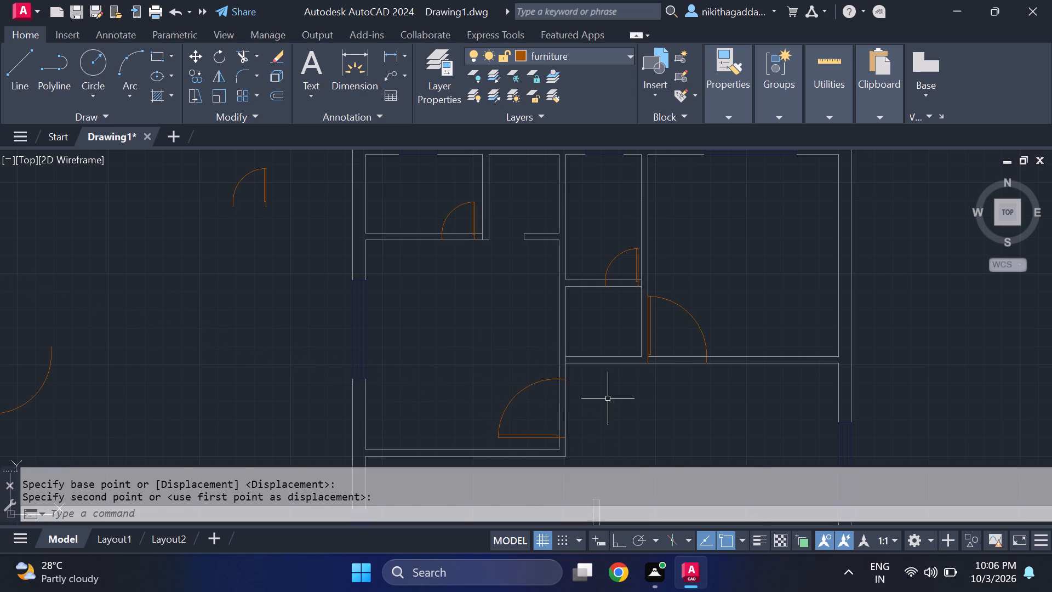
Mirror the downward-opening full-size door across a vertical line on the side away from the floor plan, erasing the source door.
scroll(614, 394, down, 3)
middle_drag(505, 421, 487, 344)
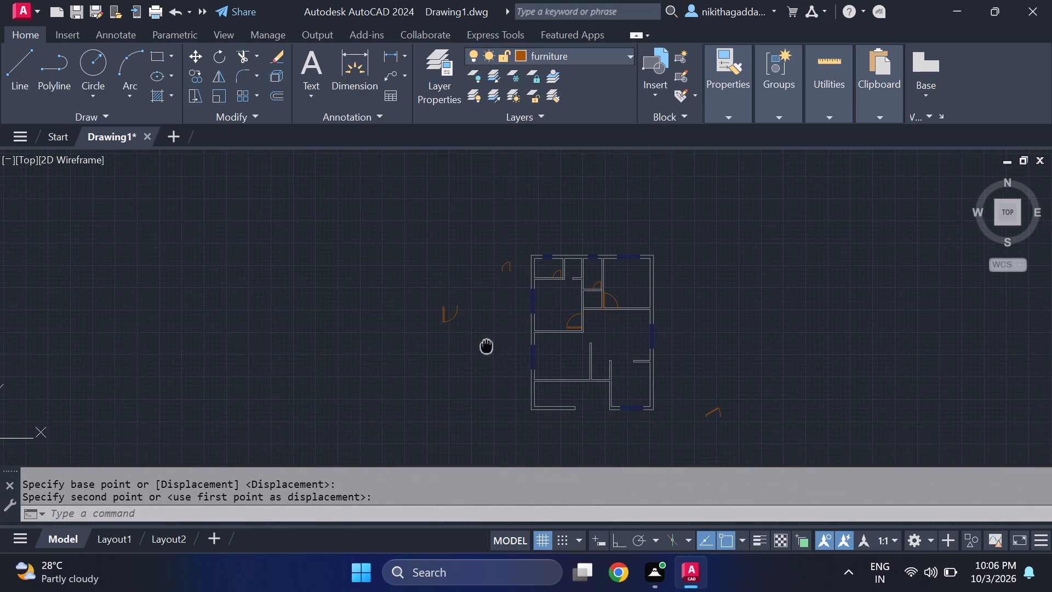
middle_drag(487, 344, 488, 334)
scroll(492, 308, up, 1)
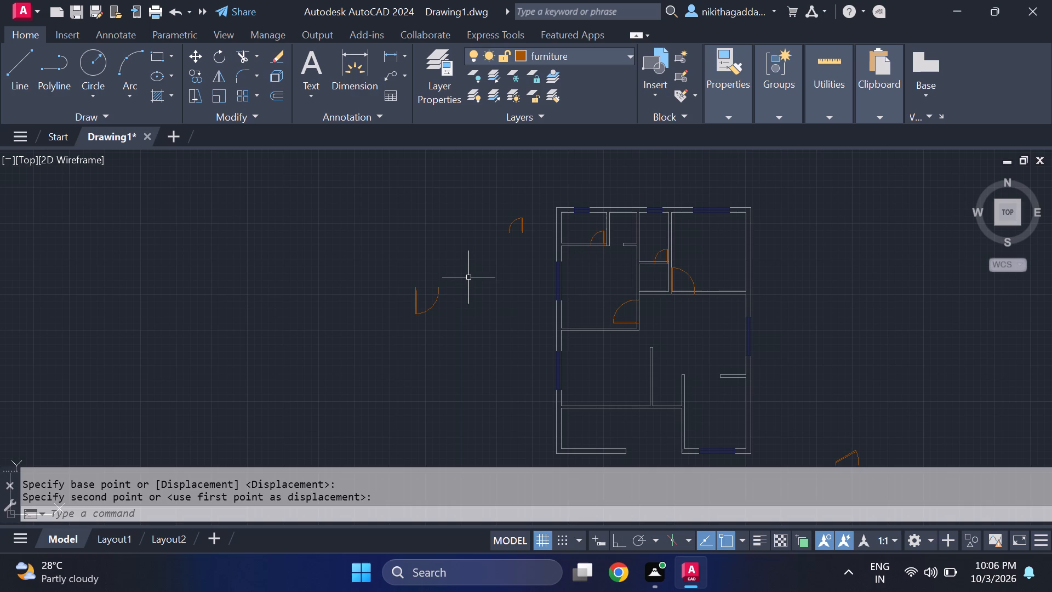
click(468, 277)
click(348, 342)
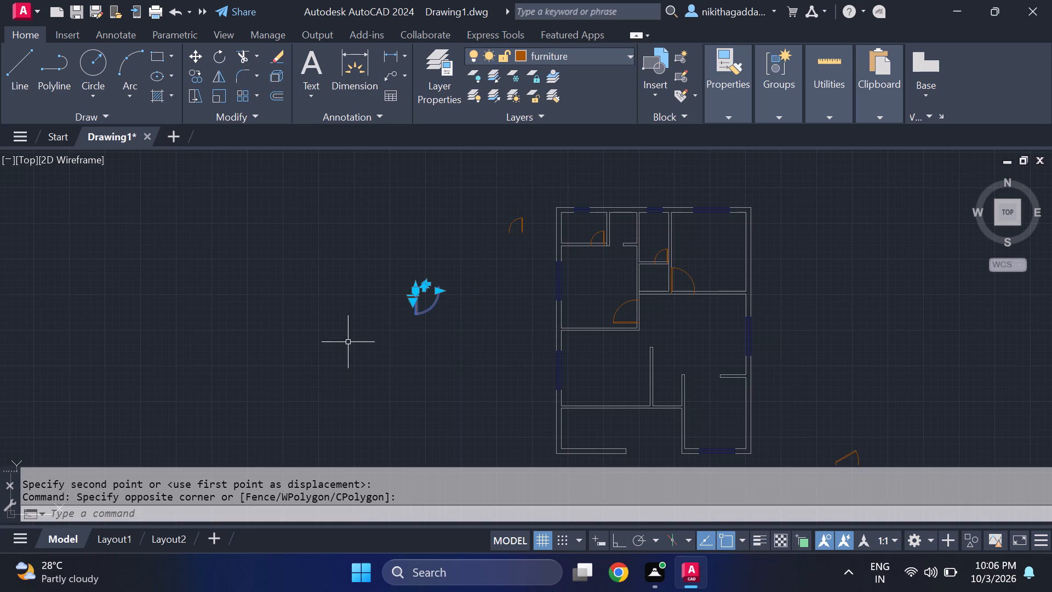
text(mi)
key(Return)
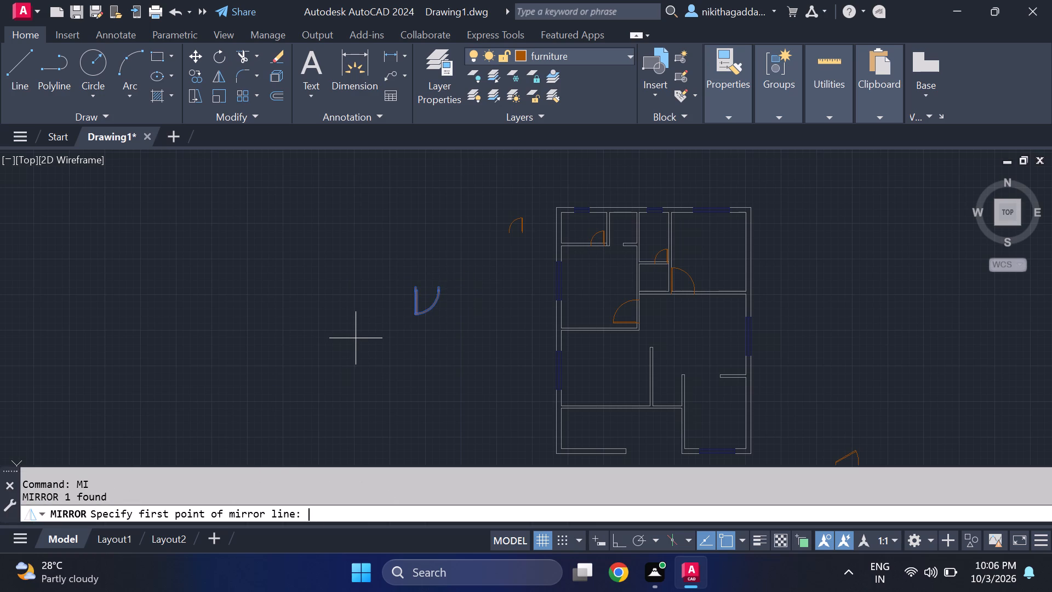
click(340, 270)
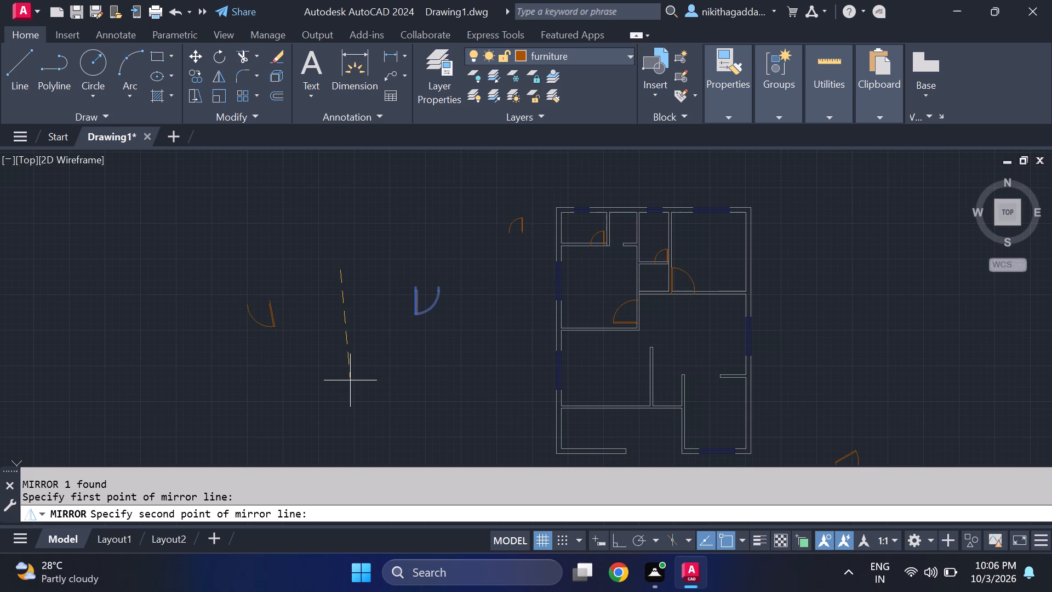
key(F8)
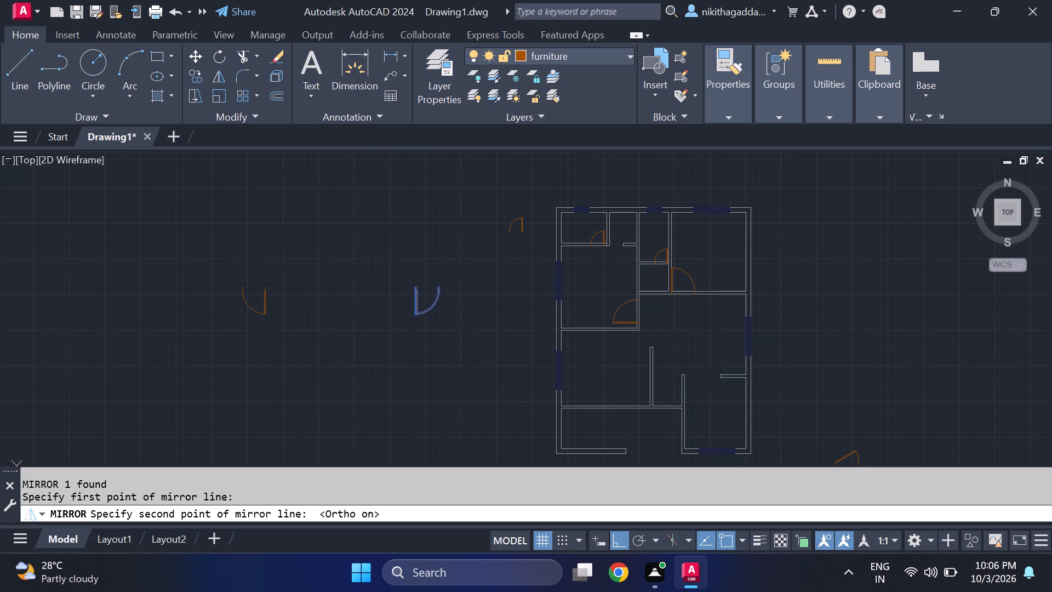
click(350, 357)
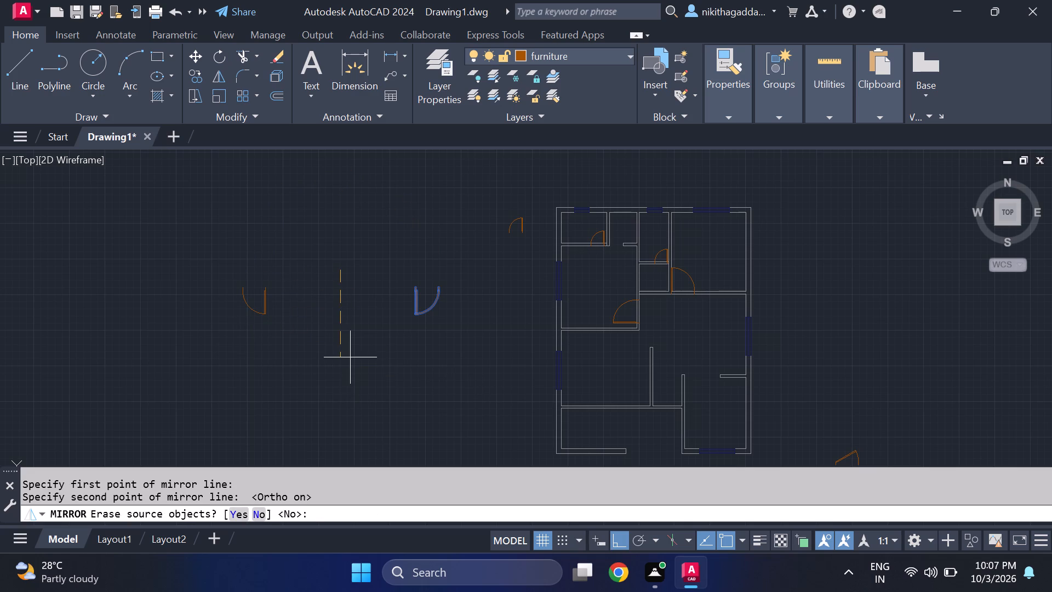
text(yes)
key(Return)
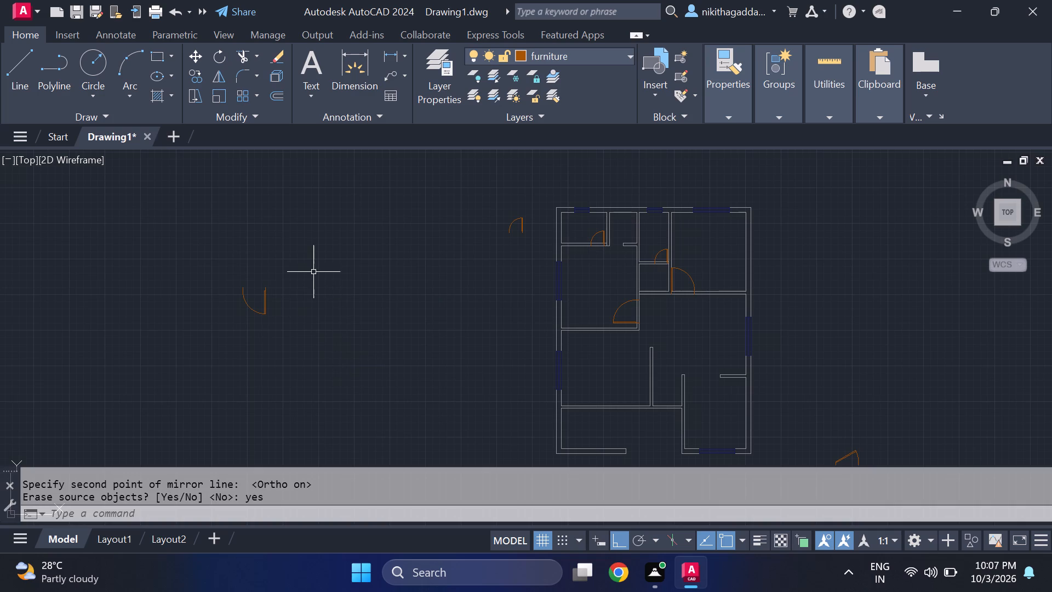
Move the mirrored door by its leaf's upper end onto the top wall of the bottom-left room, near its right corner.
drag(313, 271, 304, 282)
click(162, 357)
key(m)
key(Return)
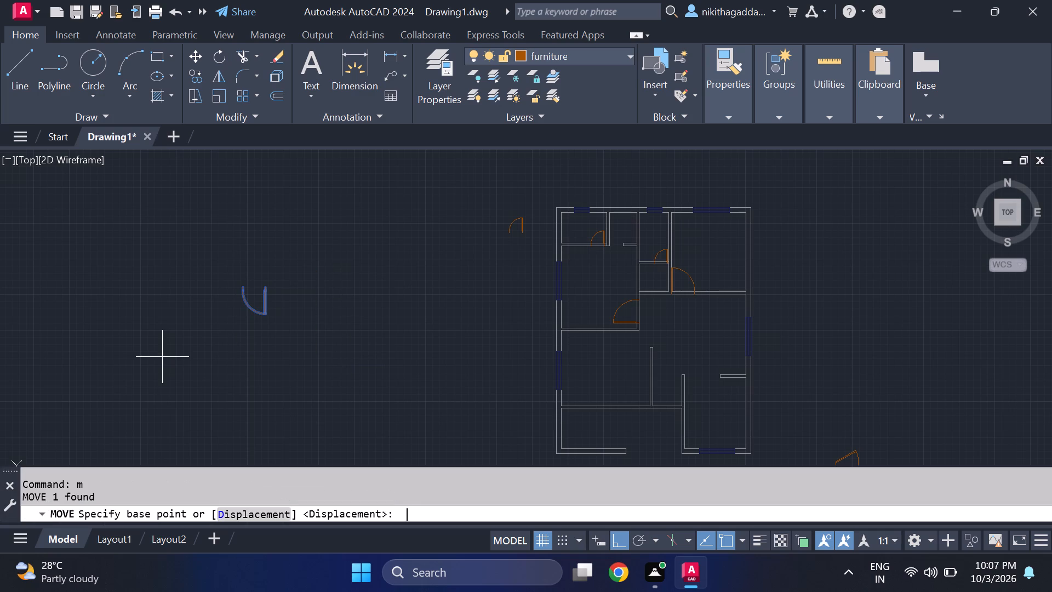
scroll(259, 259, up, 2)
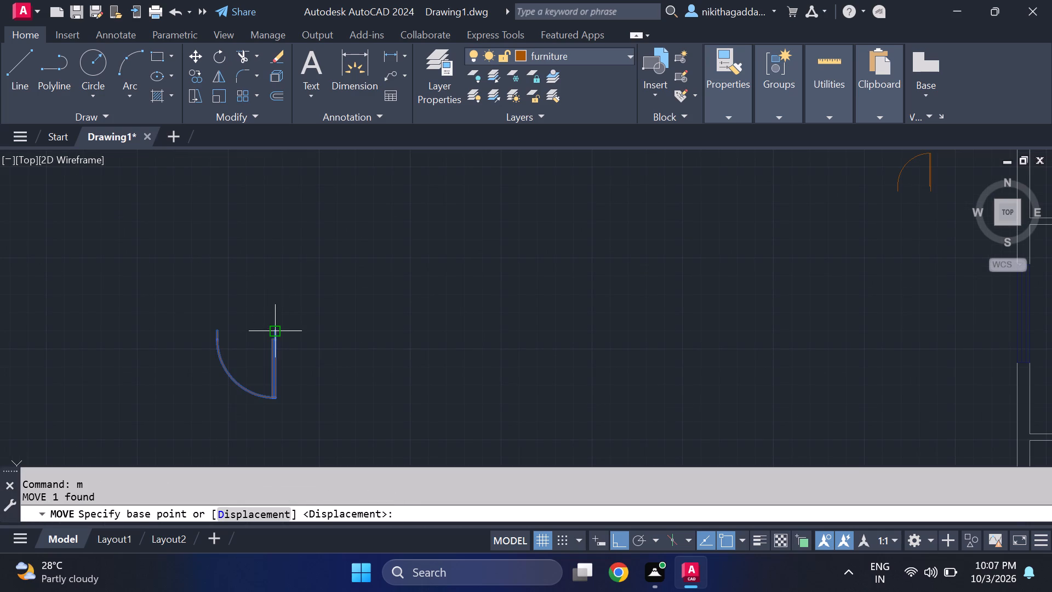
click(279, 328)
scroll(615, 276, down, 4)
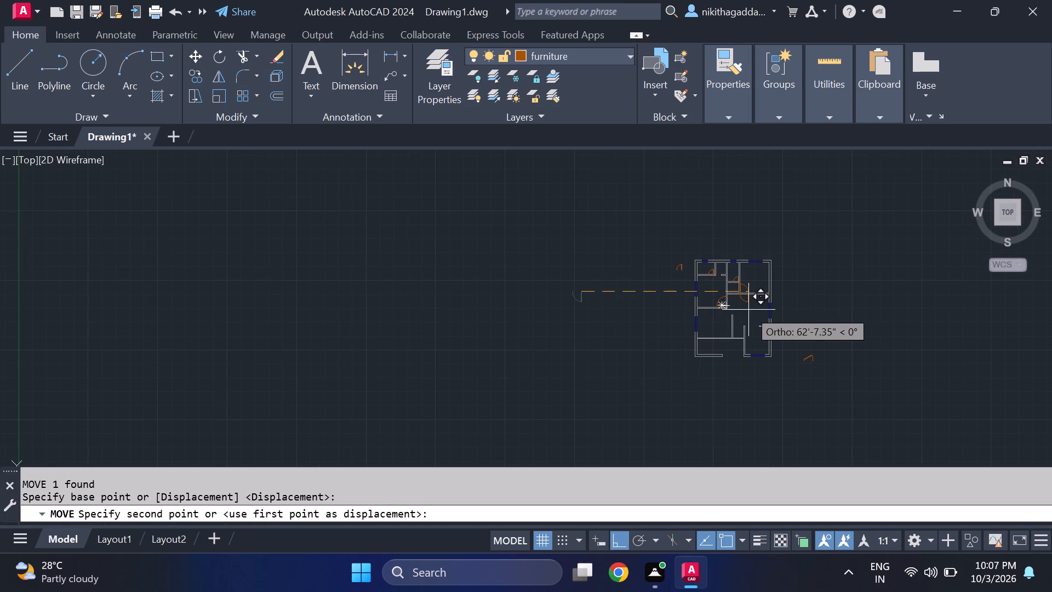
key(F8)
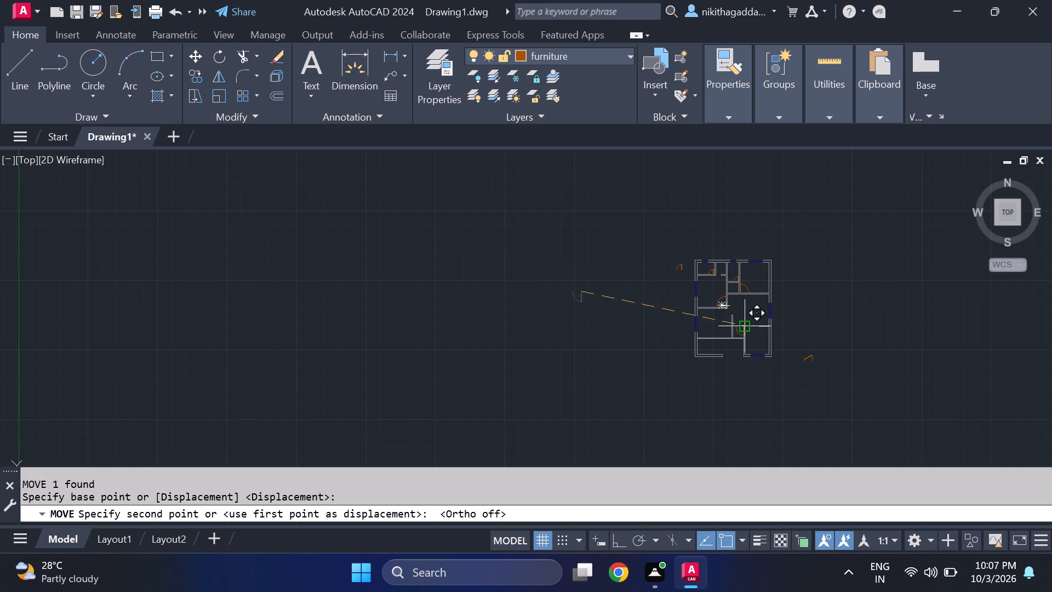
scroll(745, 322, up, 3)
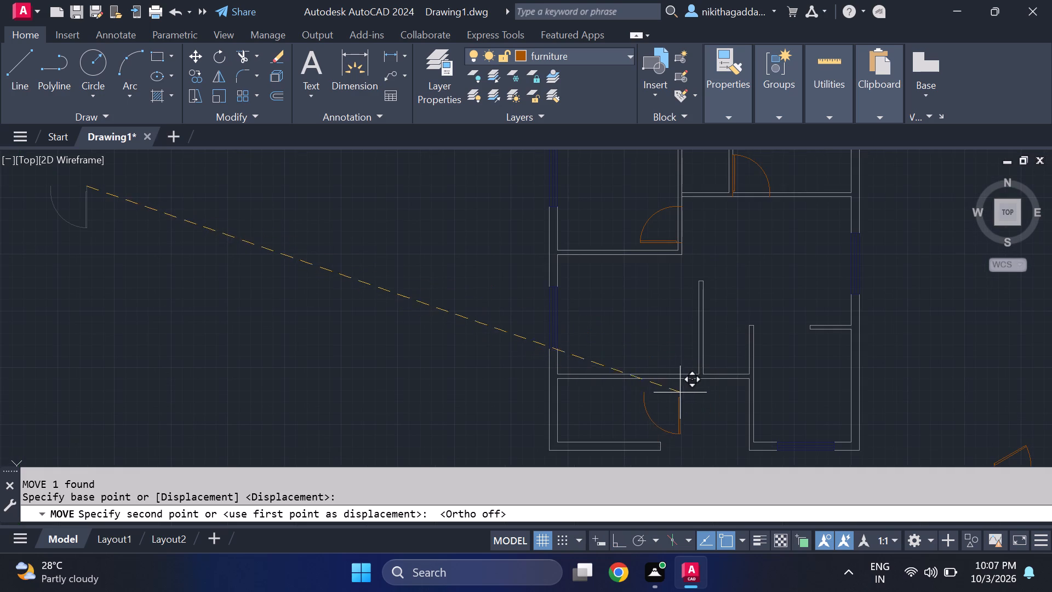
scroll(738, 381, up, 2)
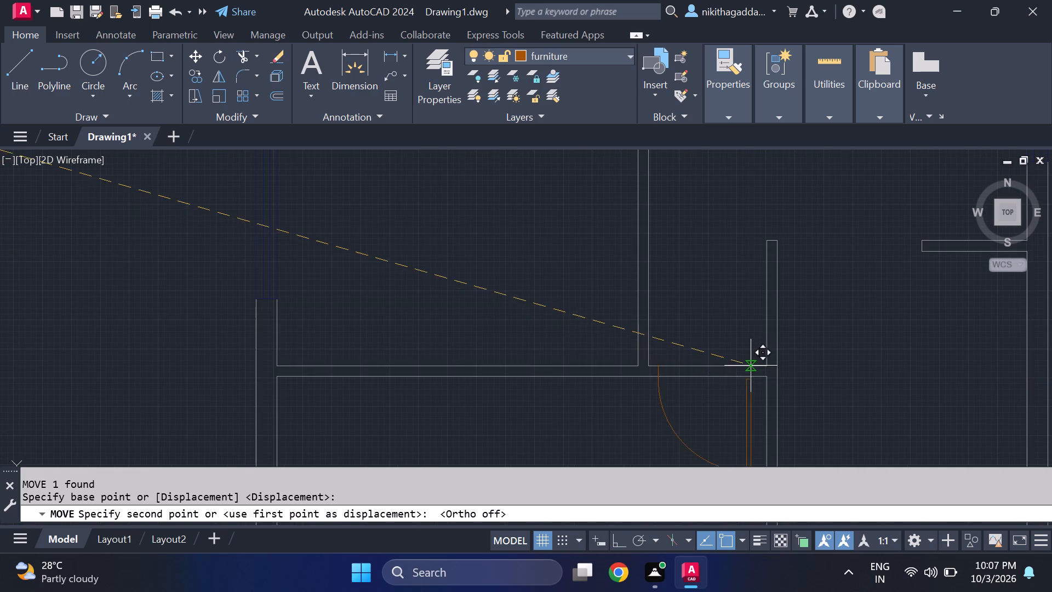
scroll(754, 362, up, 2)
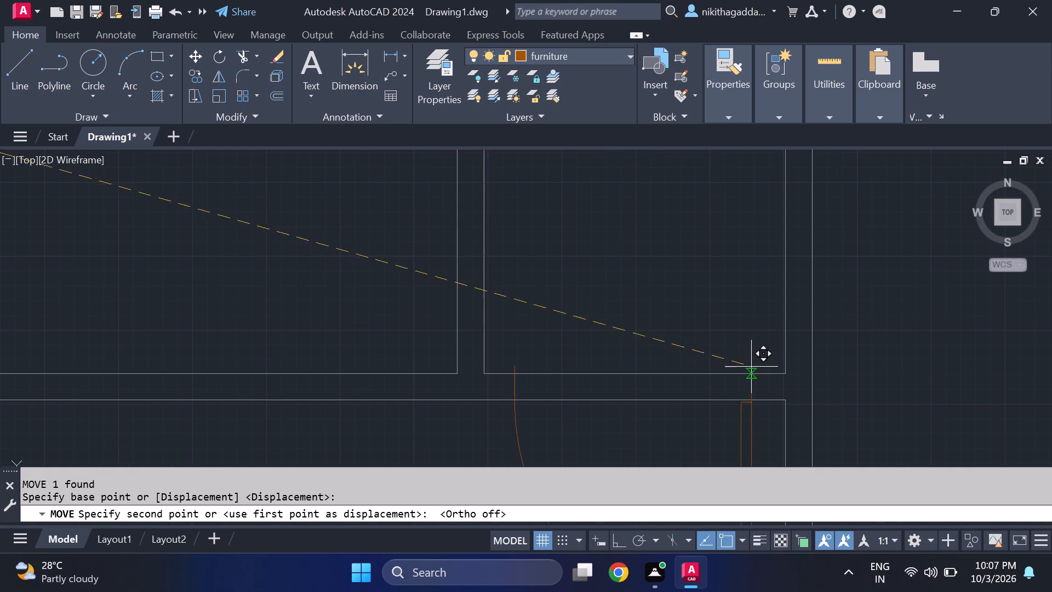
click(753, 369)
Scale the moved door down slightly about the upper end of its leaf to fit the narrow passage opening.
scroll(747, 355, down, 4)
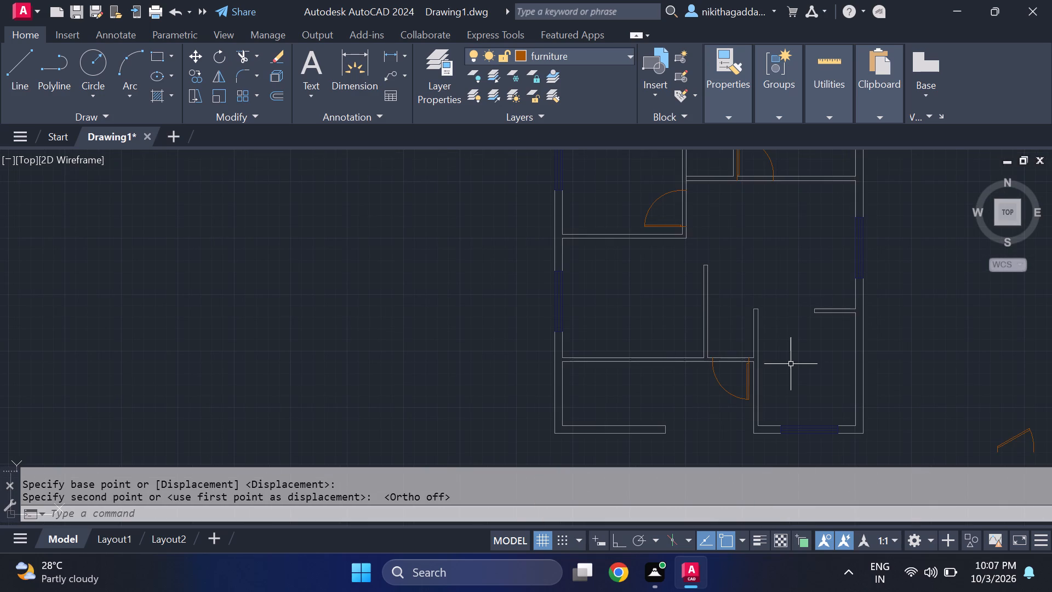
scroll(791, 371, down, 3)
scroll(791, 391, up, 3)
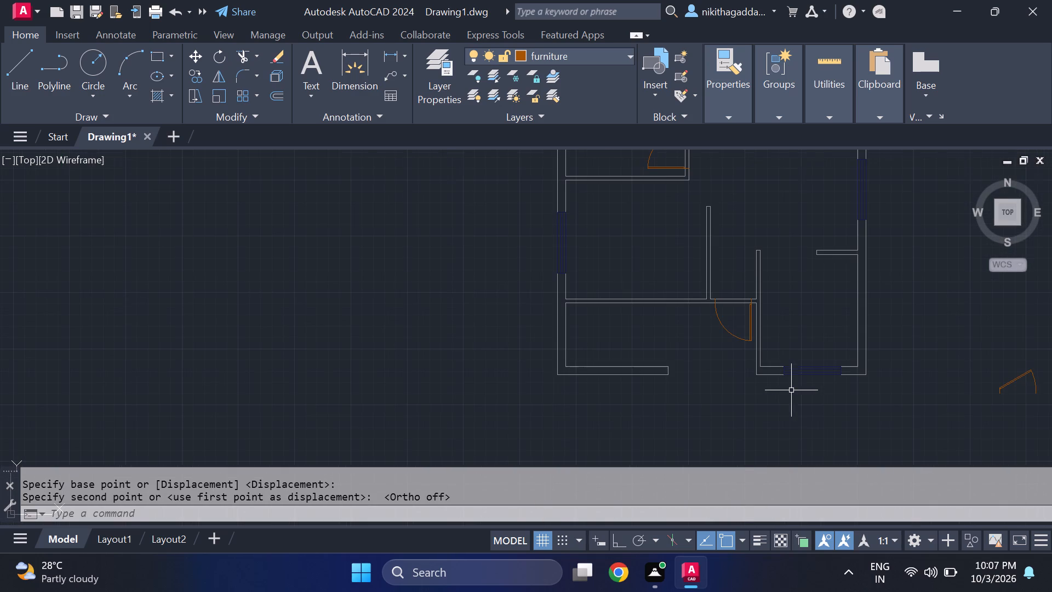
scroll(742, 343, up, 2)
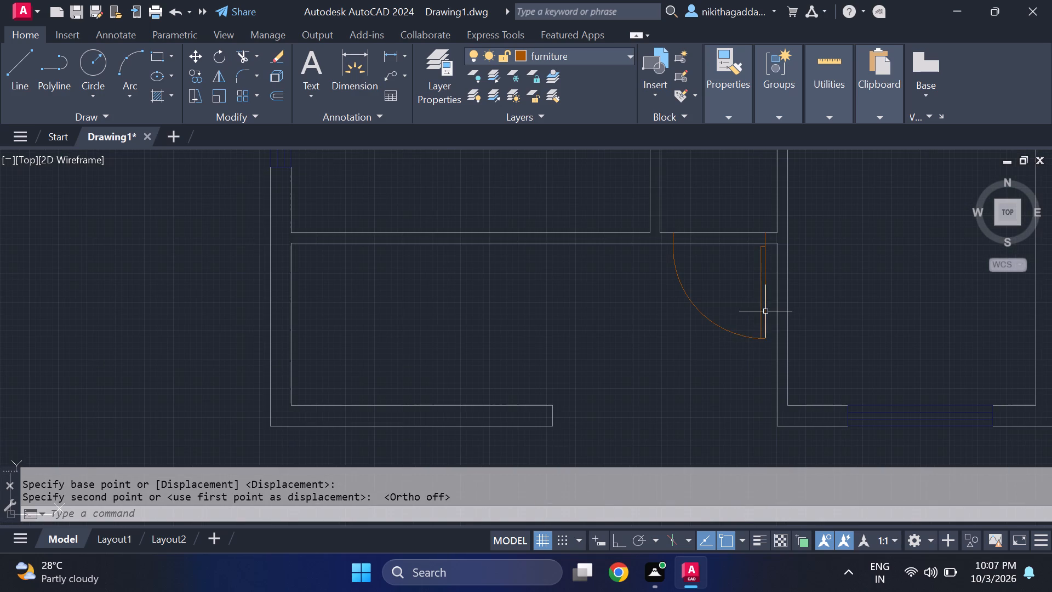
click(764, 288)
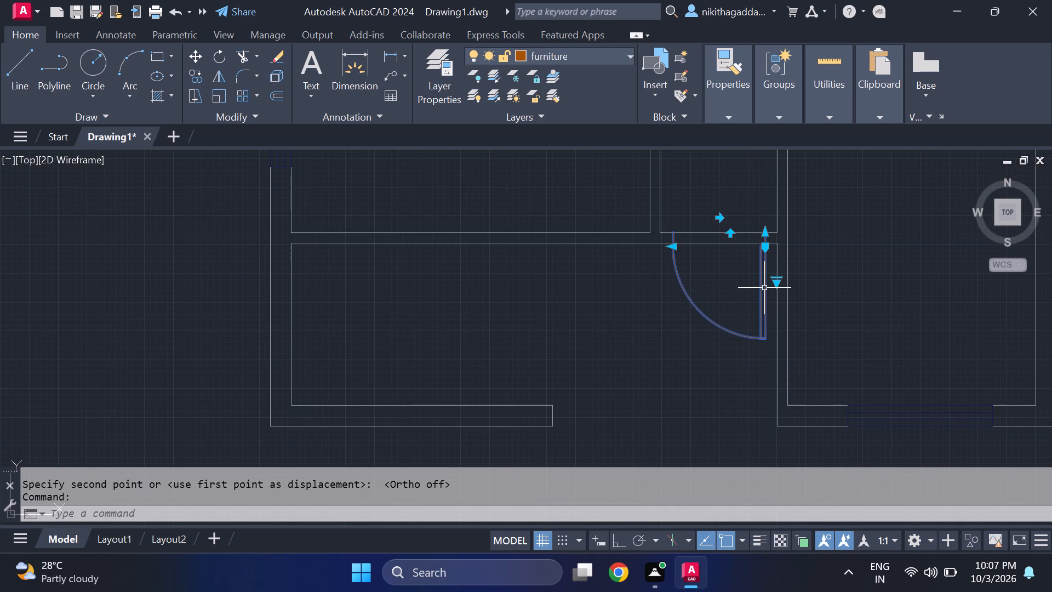
text(scale)
key(Return)
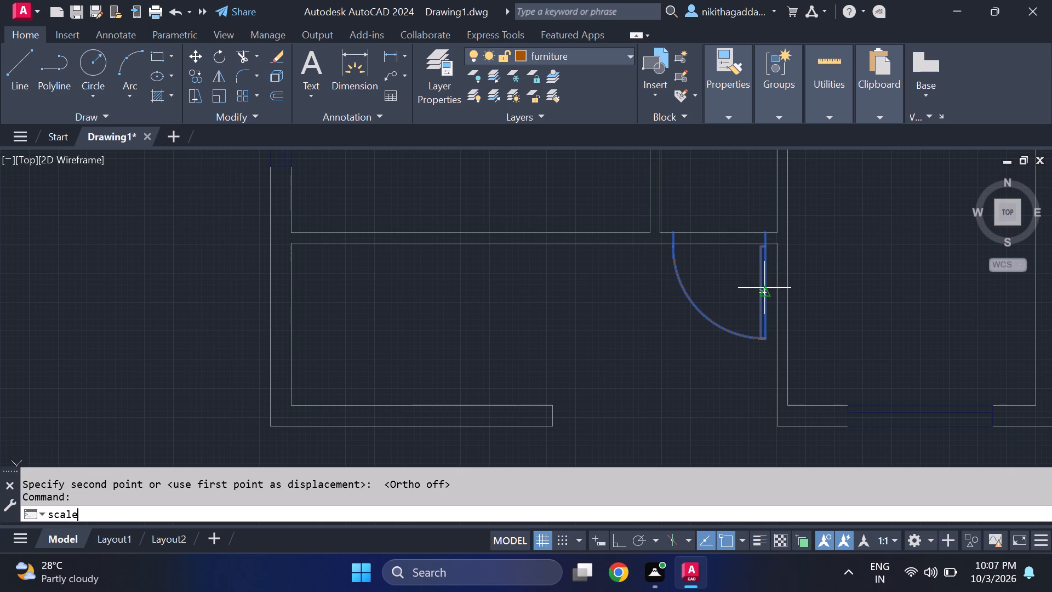
scroll(784, 236, up, 2)
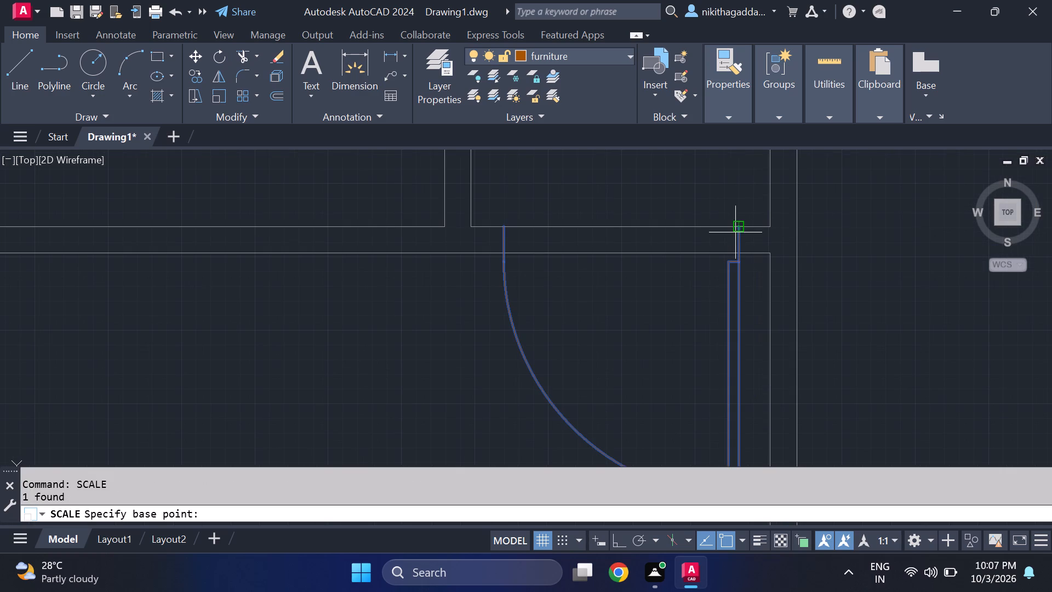
click(735, 232)
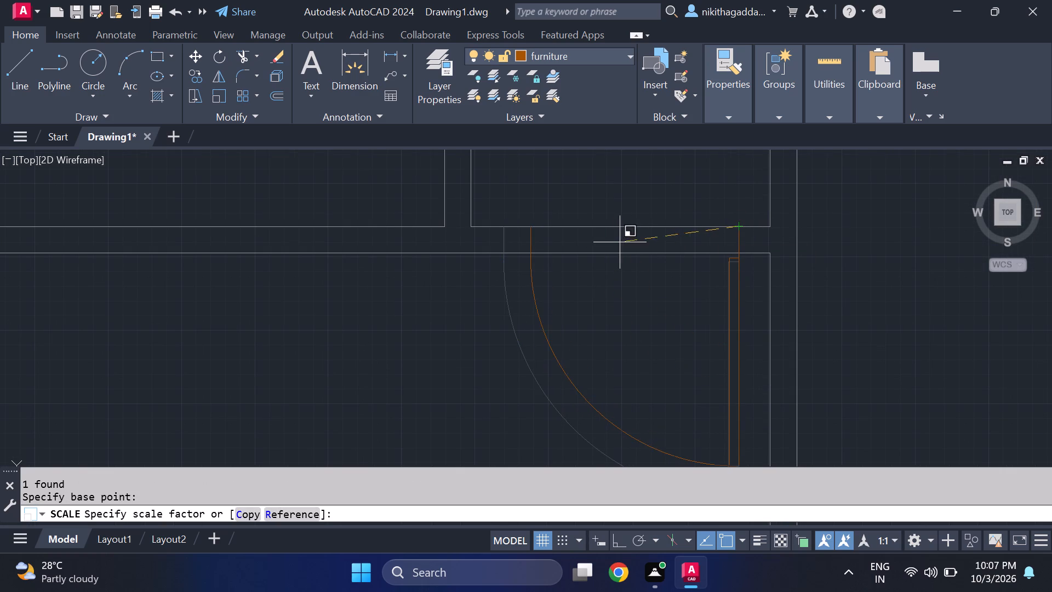
click(621, 242)
Erase the two spare doors outside the plan: the slanted one near the bottom-right corner and the small one near the top-left corner.
scroll(630, 242, down, 4)
scroll(703, 247, down, 1)
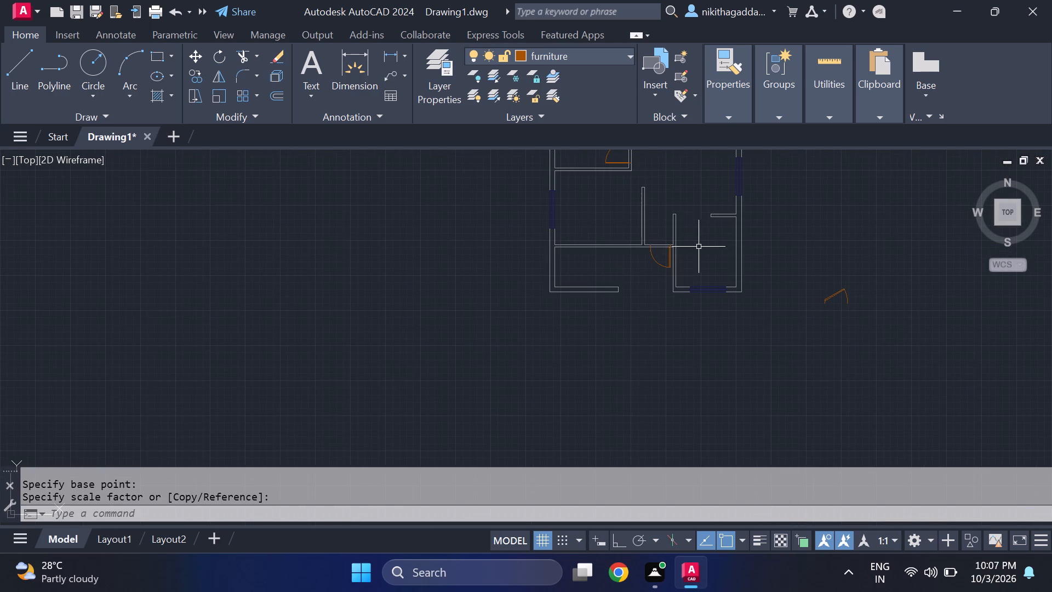
middle_drag(660, 243, 675, 377)
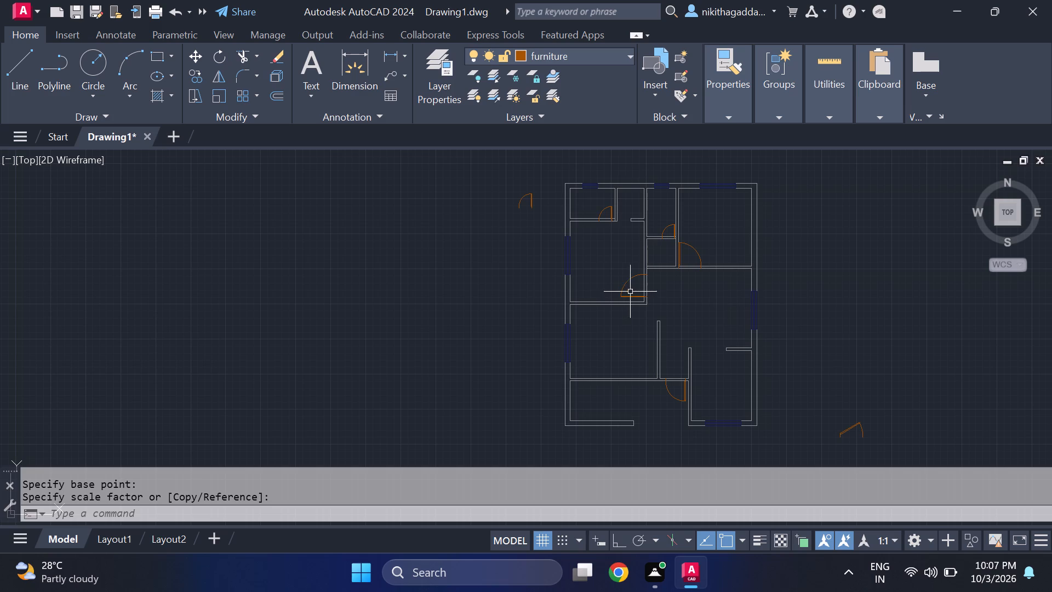
scroll(662, 290, down, 1)
scroll(631, 366, up, 1)
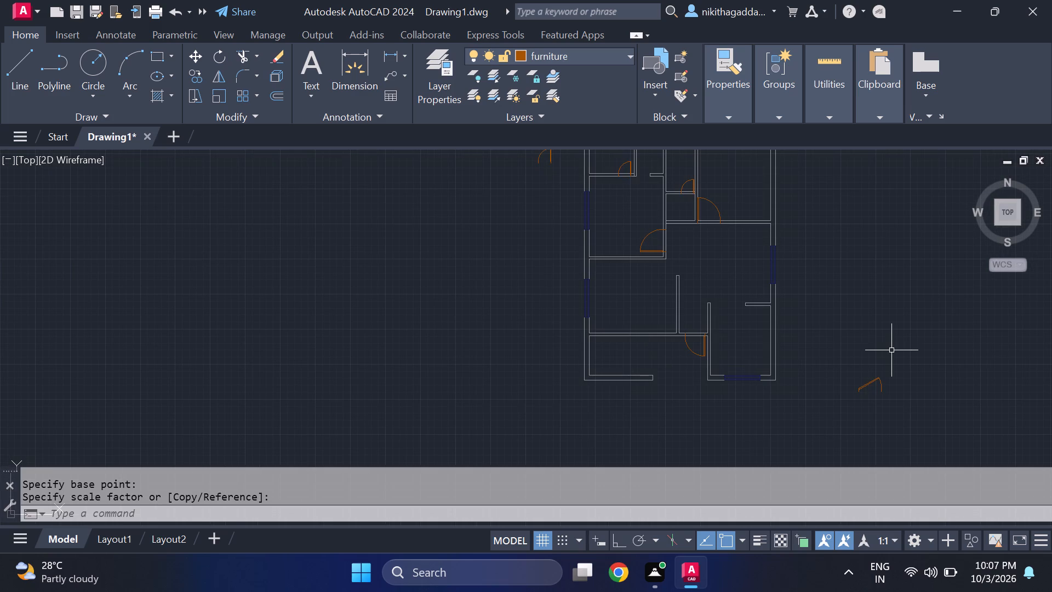
click(891, 350)
click(849, 412)
middle_drag(484, 247, 464, 301)
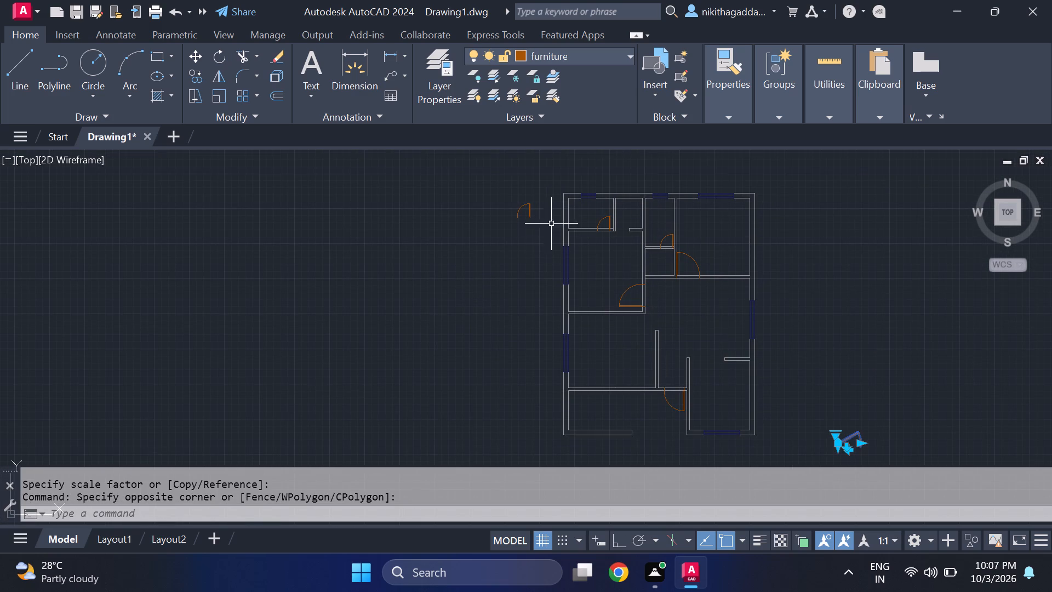
click(552, 196)
click(460, 275)
key(Delete)
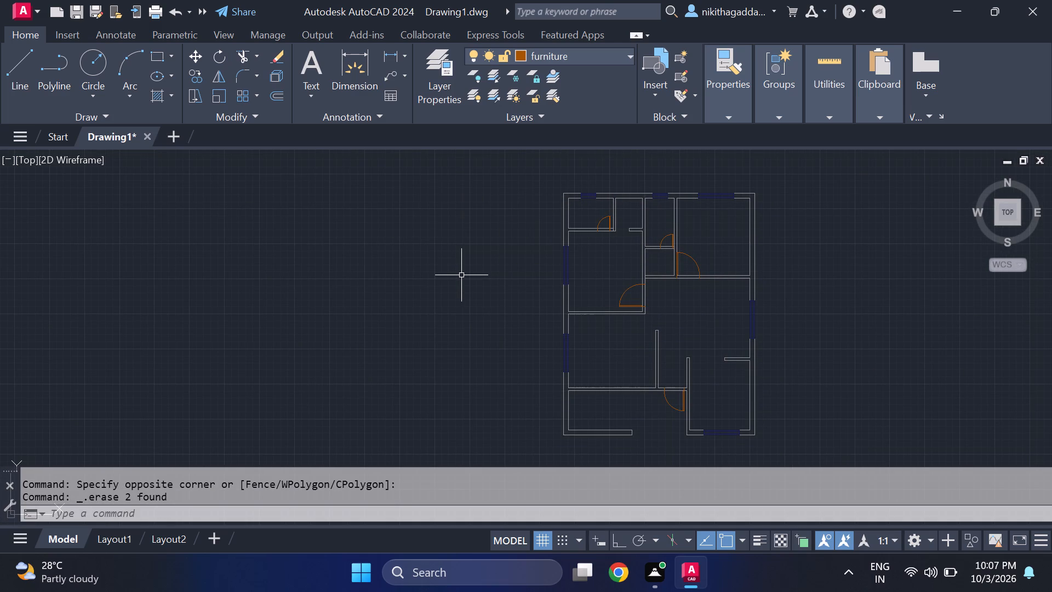
Open the drawing 30X47-GF-PLAN from the Documents folder and show its model space.
middle_drag(459, 279, 183, 264)
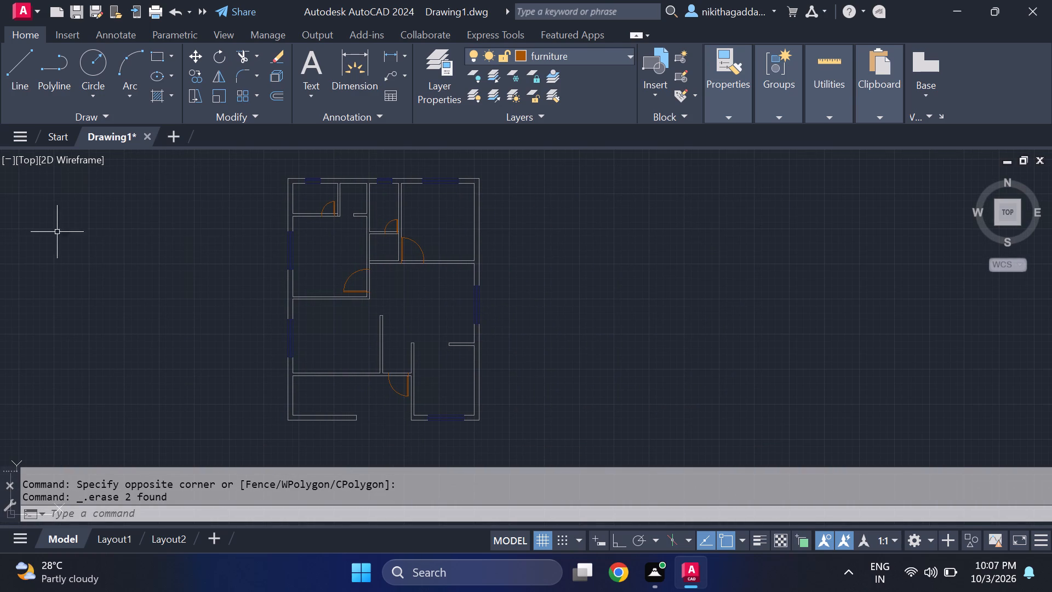
click(18, 144)
drag(56, 271, 51, 270)
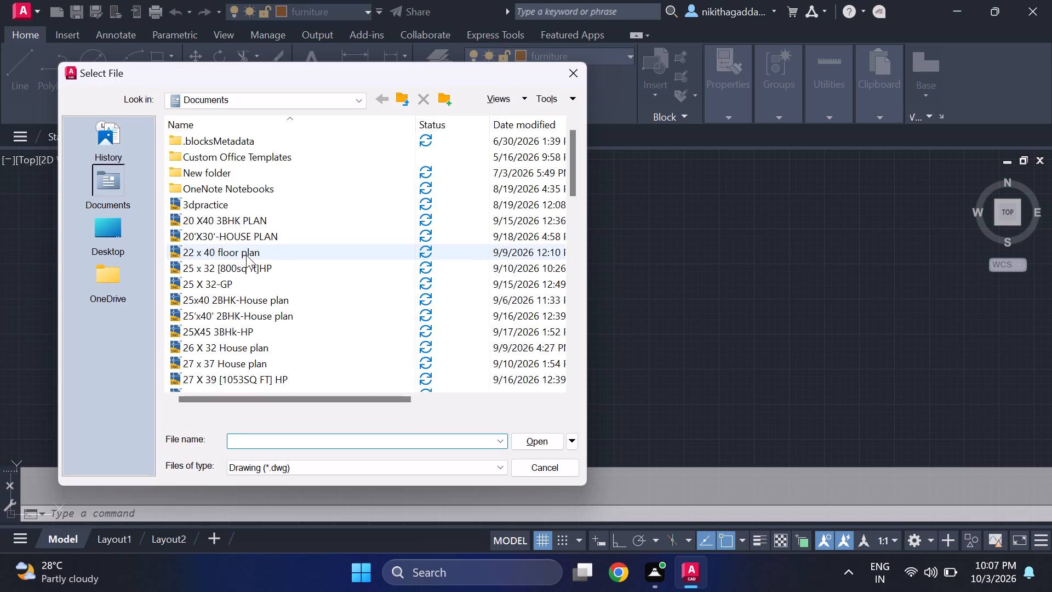
scroll(218, 292, down, 1)
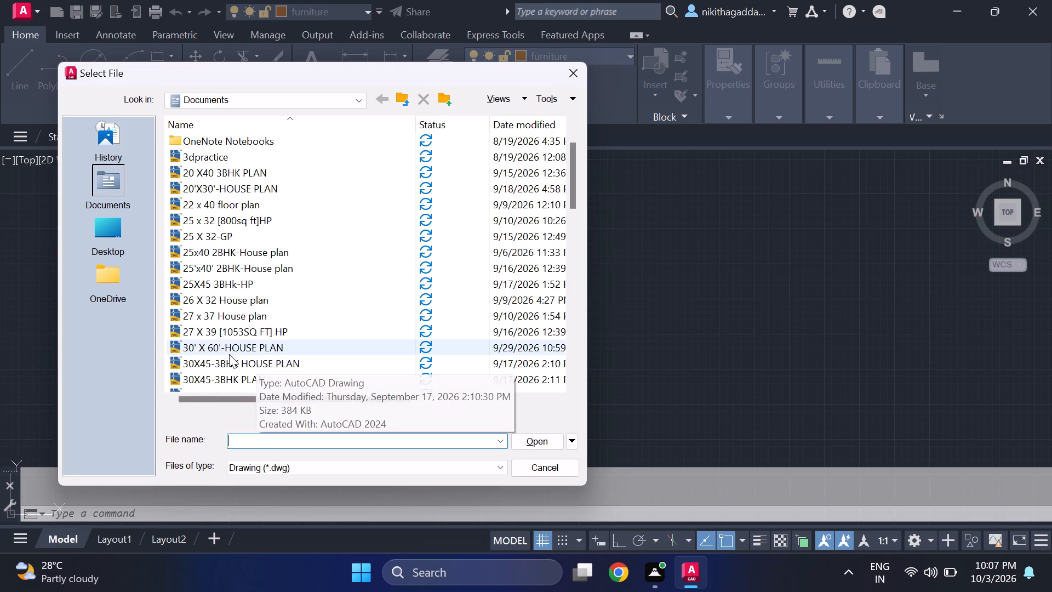
scroll(227, 260, down, 2)
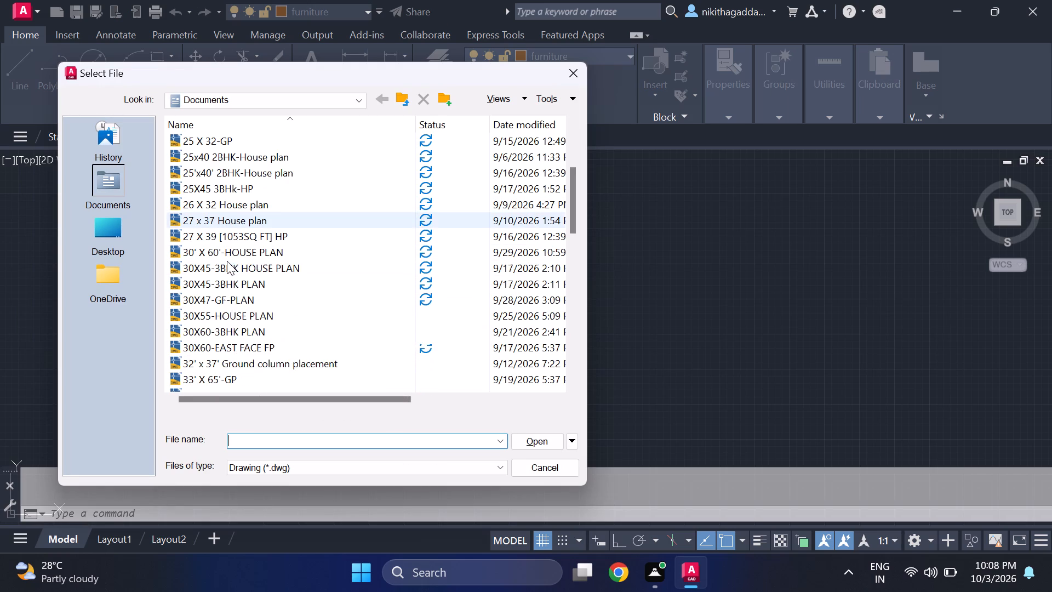
click(218, 295)
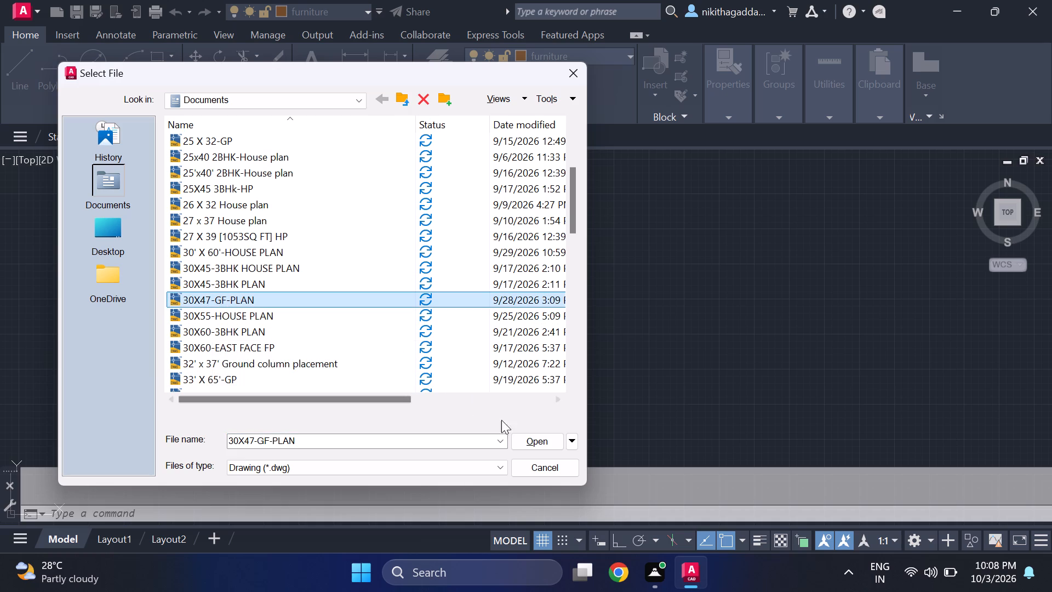
drag(518, 436, 510, 437)
click(551, 438)
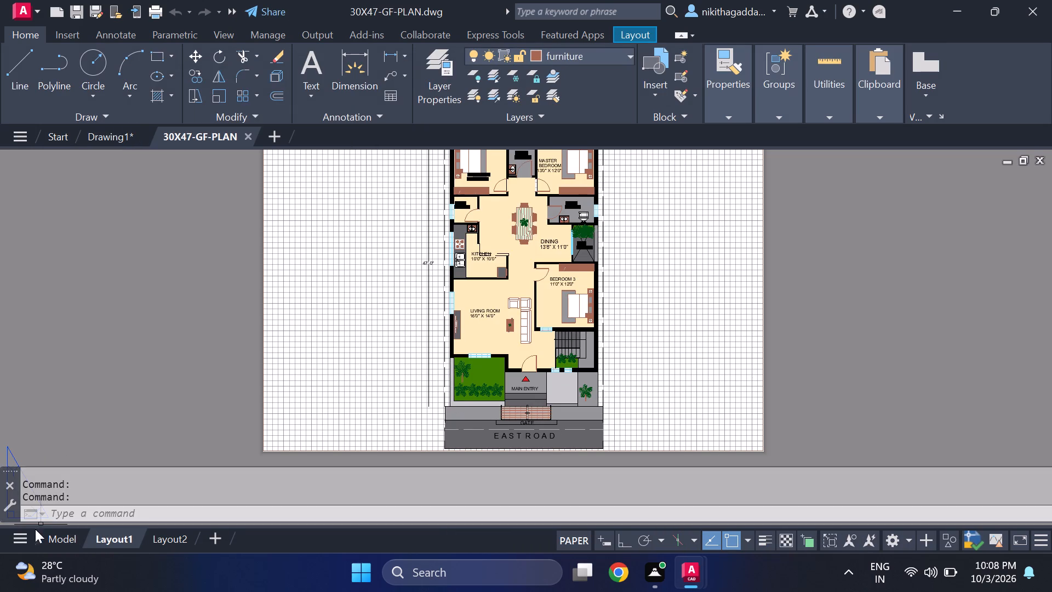
click(48, 537)
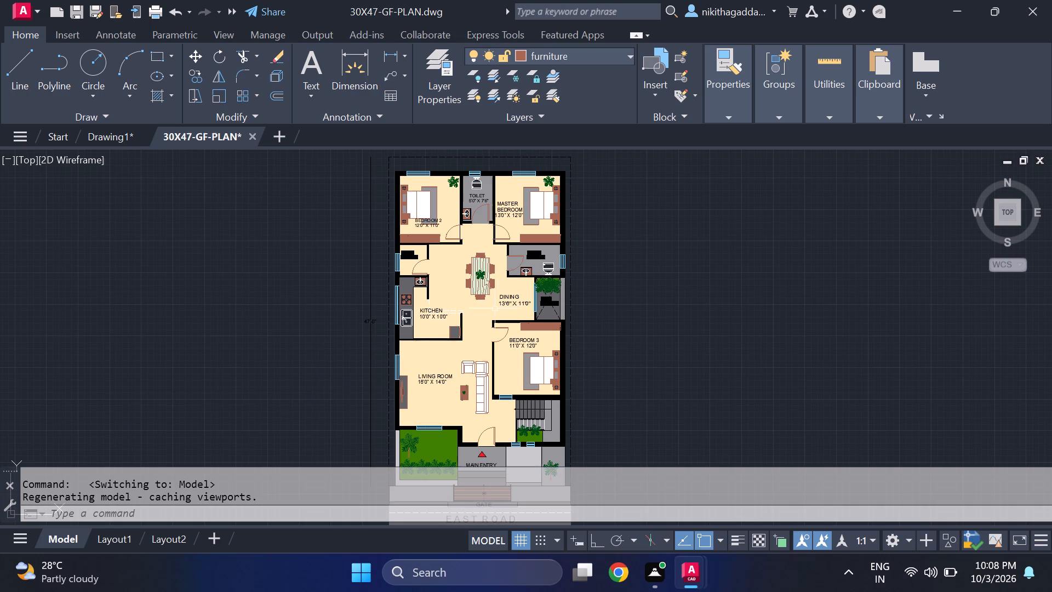
Select the wardrobe along the lower wall of Bedroom 2, including its upper edge line.
scroll(431, 229, up, 2)
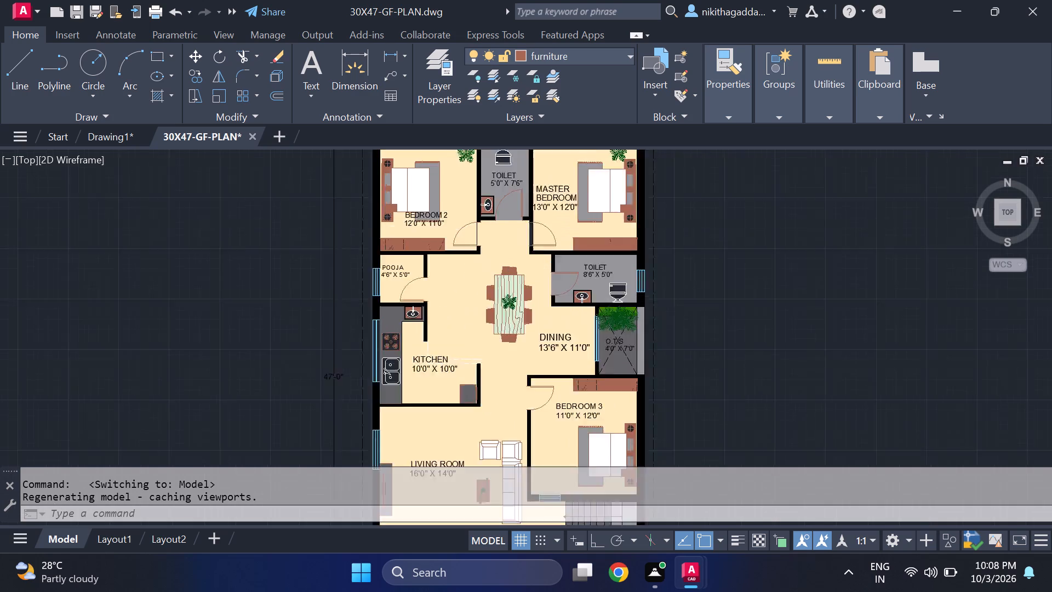
scroll(431, 229, up, 3)
drag(494, 252, 470, 264)
scroll(455, 254, up, 2)
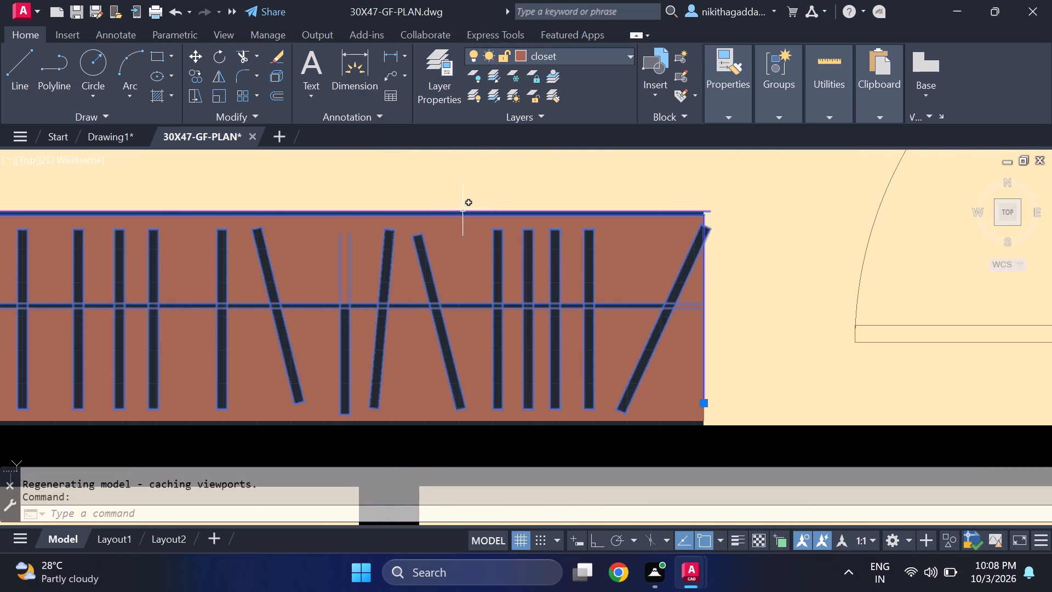
click(467, 210)
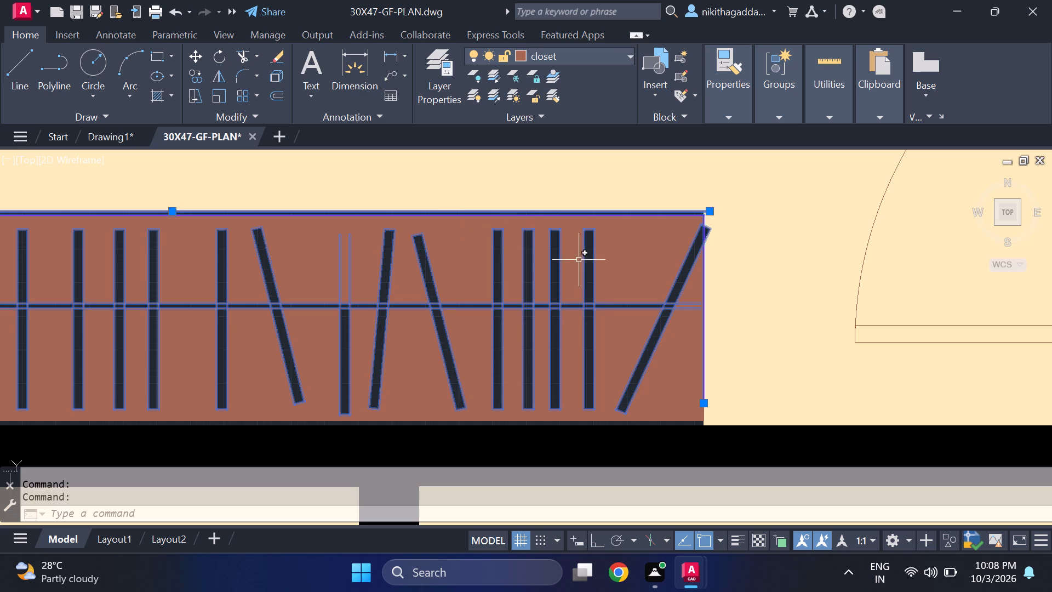
scroll(636, 426, up, 1)
click(621, 419)
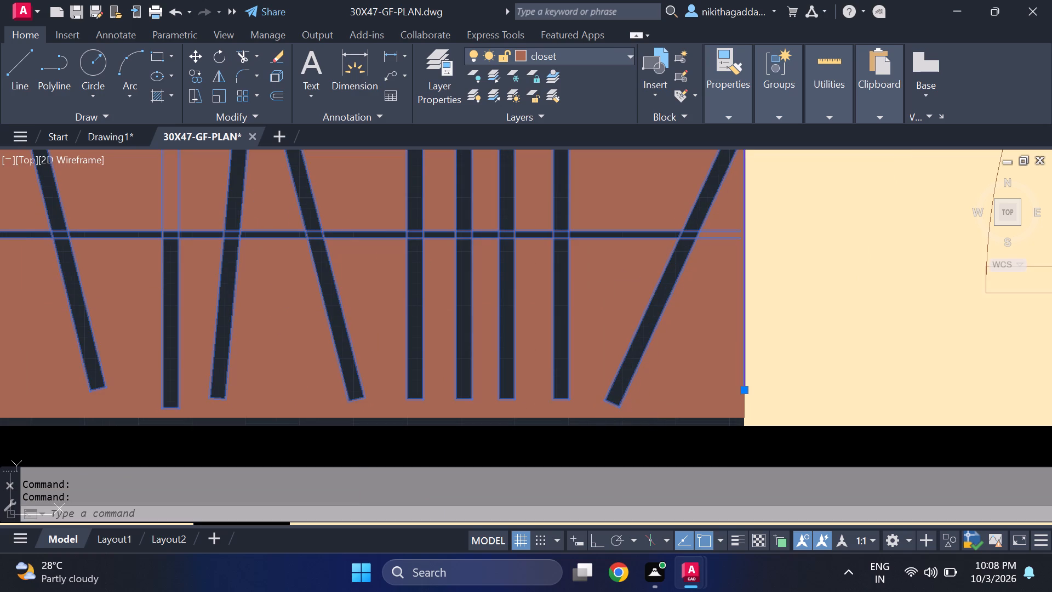
scroll(610, 409, down, 3)
scroll(184, 402, up, 3)
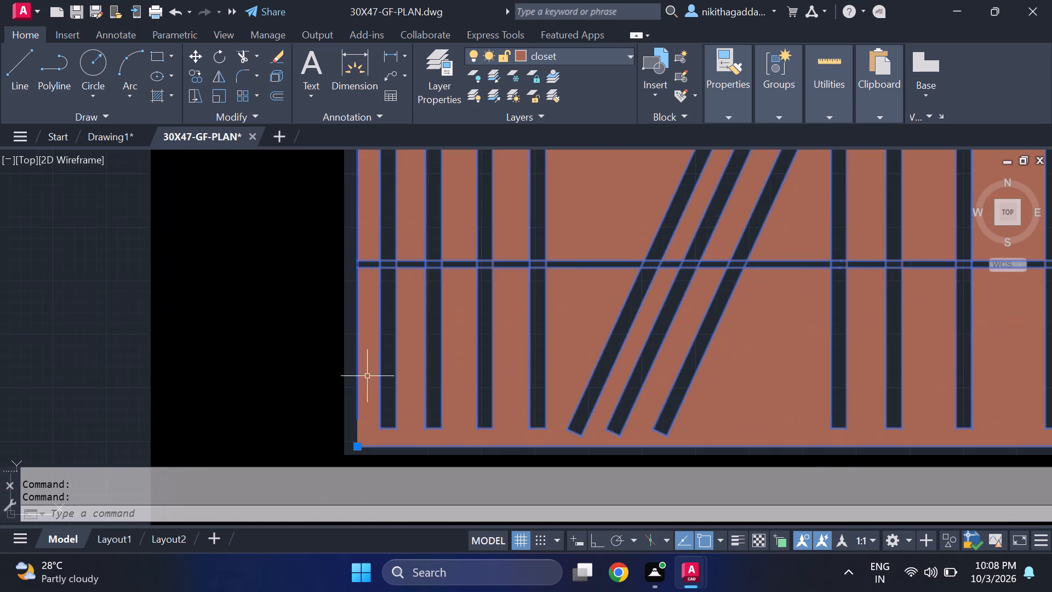
Add the Bedroom 2 bed with its headboard, side tables, pillows and rug to the selection.
scroll(379, 358, down, 5)
scroll(508, 350, down, 3)
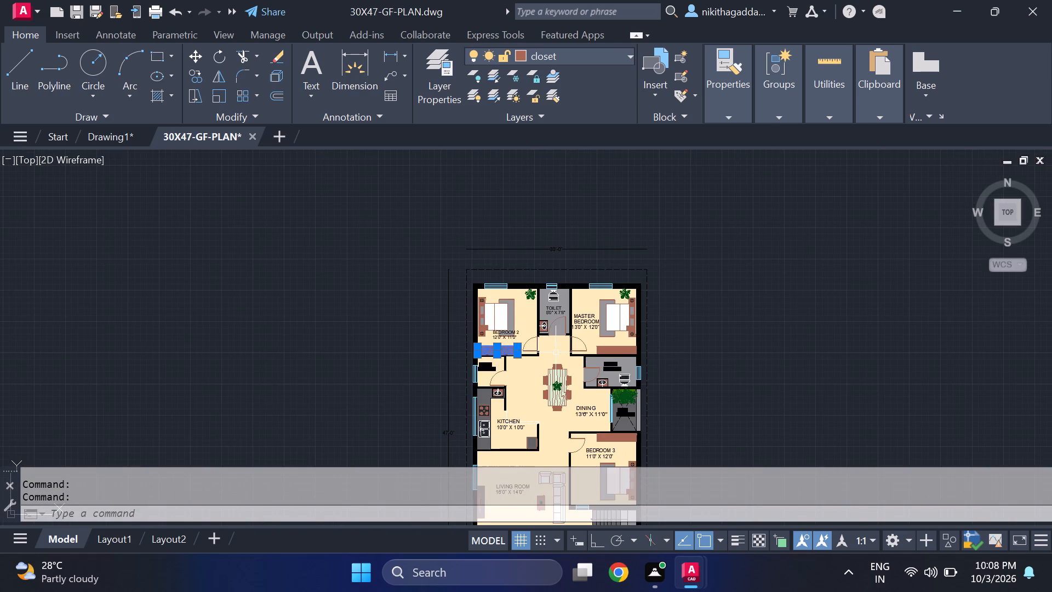
scroll(485, 307, up, 4)
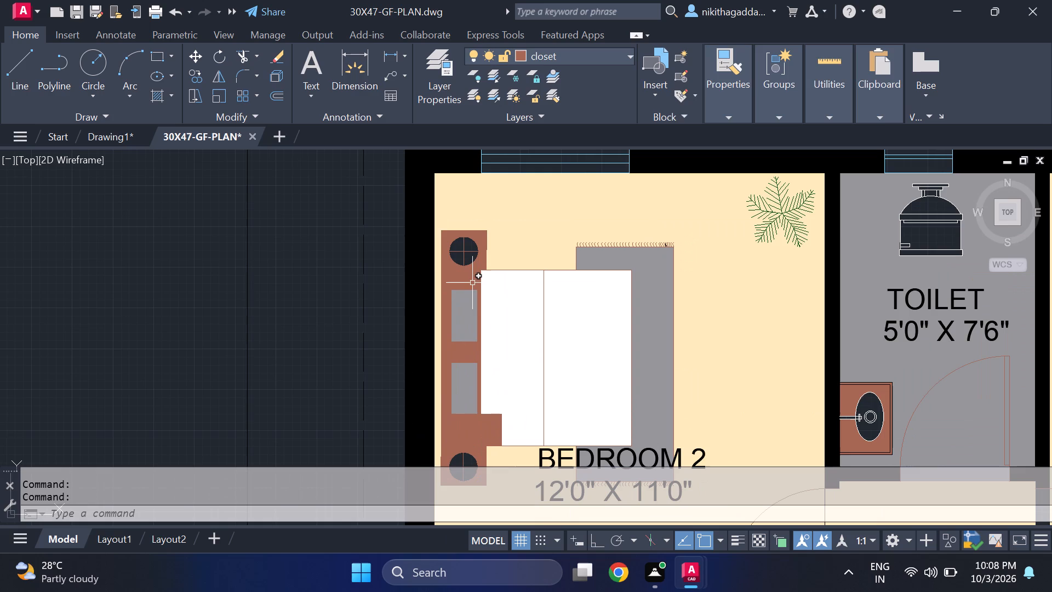
click(472, 283)
drag(610, 300, 605, 305)
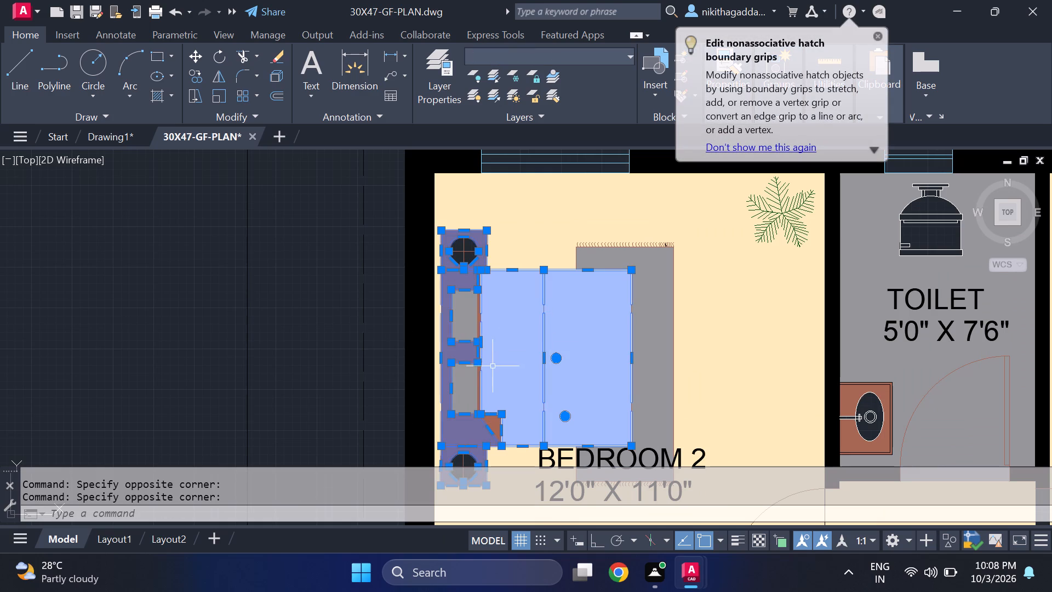
click(479, 380)
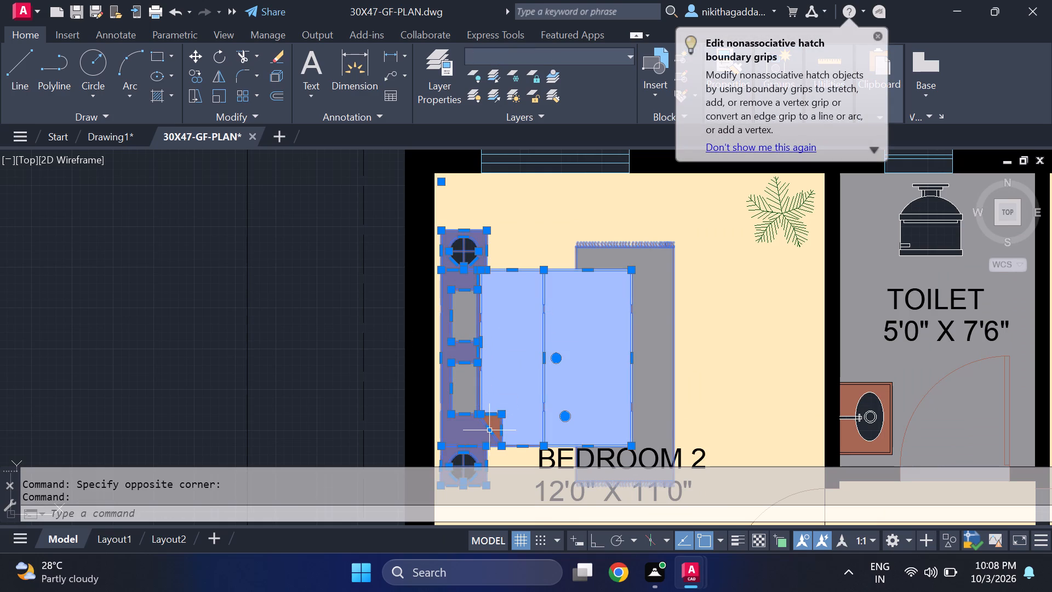
click(500, 422)
click(492, 426)
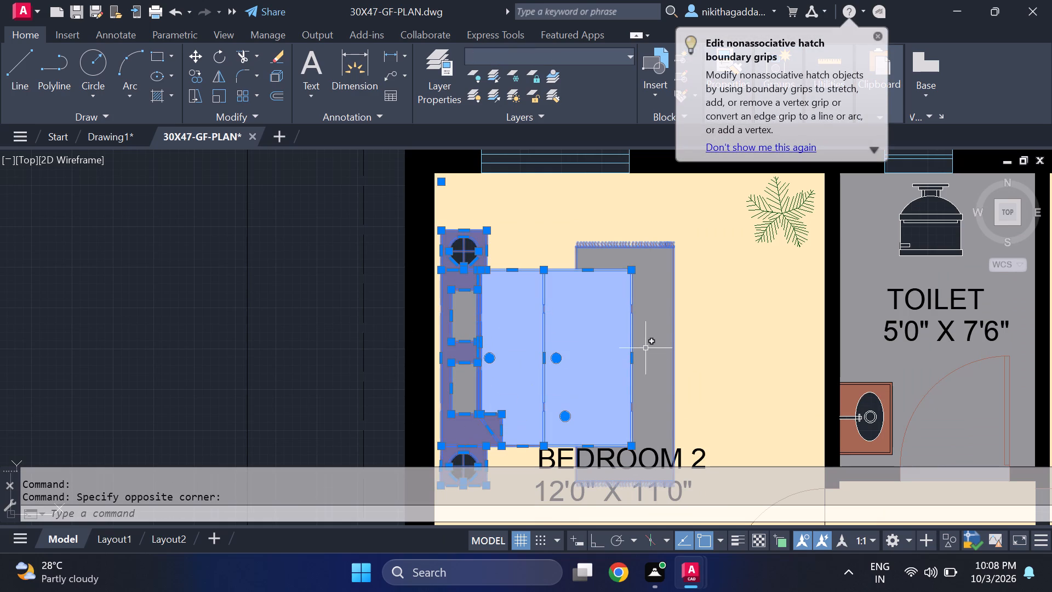
Add the washbasin in the 5'0" X 7'6" toilet to the selection, including its counter, bowl, drain circles and tap.
scroll(648, 342, down, 2)
scroll(640, 372, up, 2)
scroll(638, 372, down, 2)
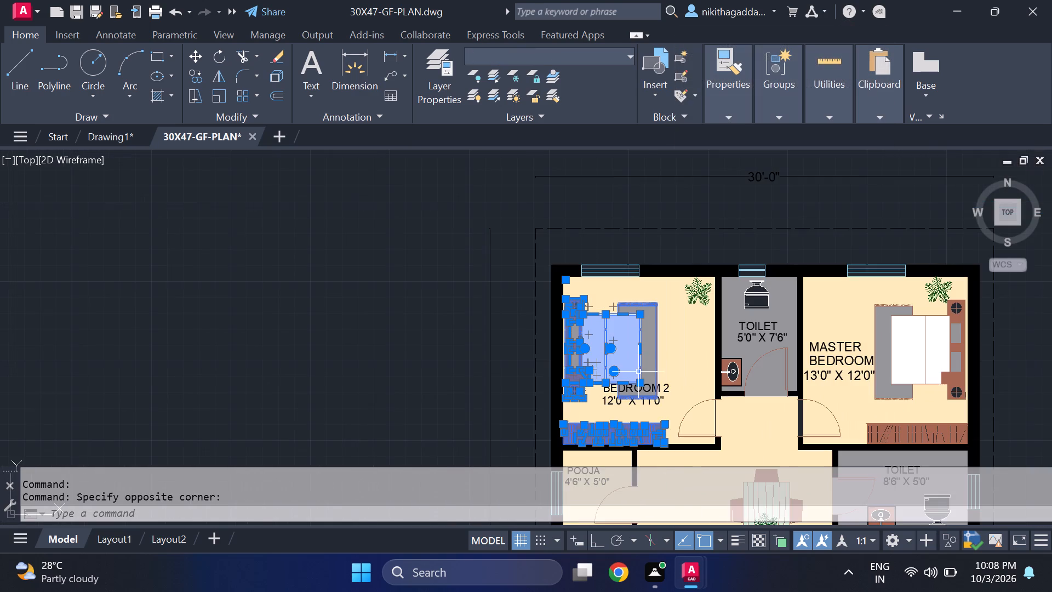
middle_drag(667, 375, 588, 321)
scroll(664, 333, up, 1)
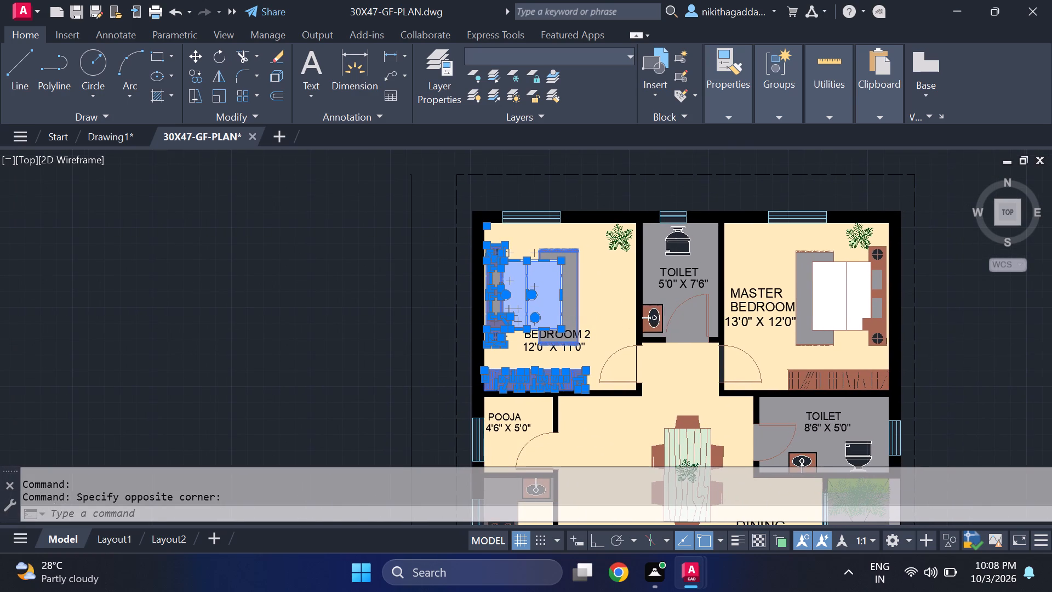
scroll(664, 333, up, 2)
scroll(634, 247, up, 1)
click(653, 218)
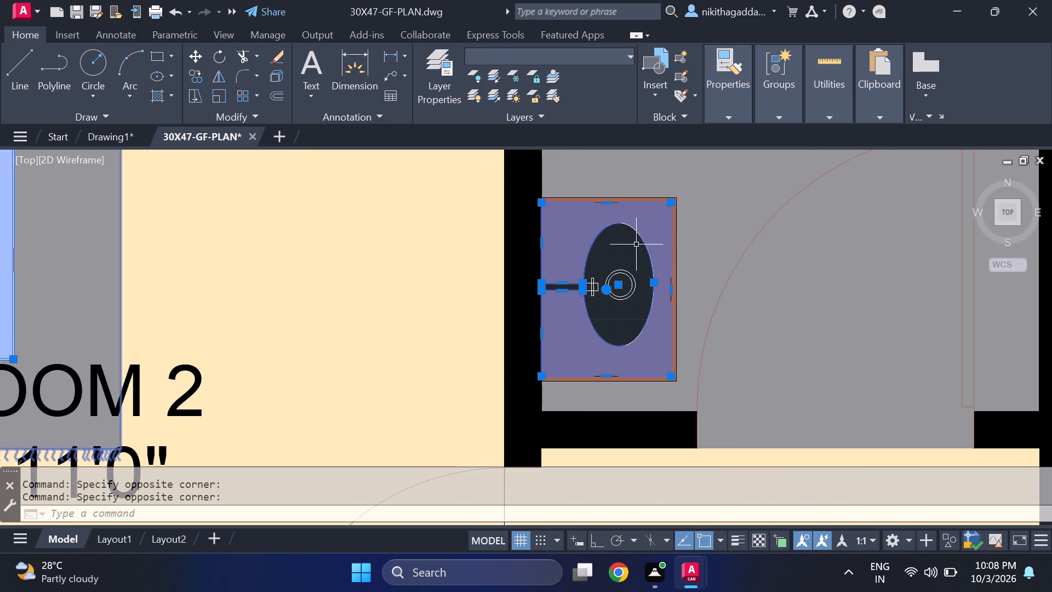
click(634, 260)
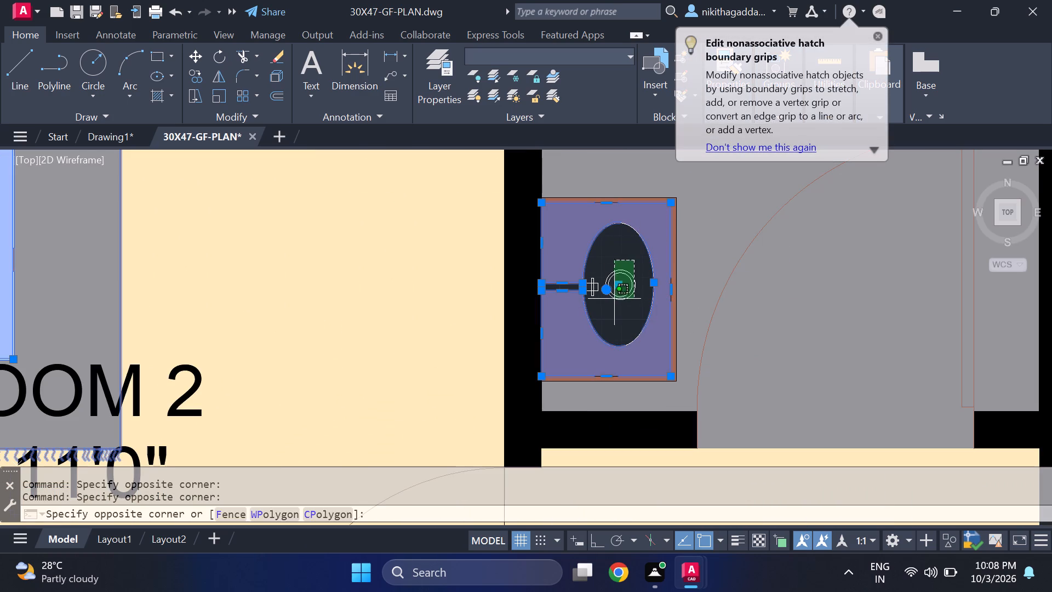
click(607, 309)
scroll(595, 292, up, 3)
click(613, 228)
click(587, 310)
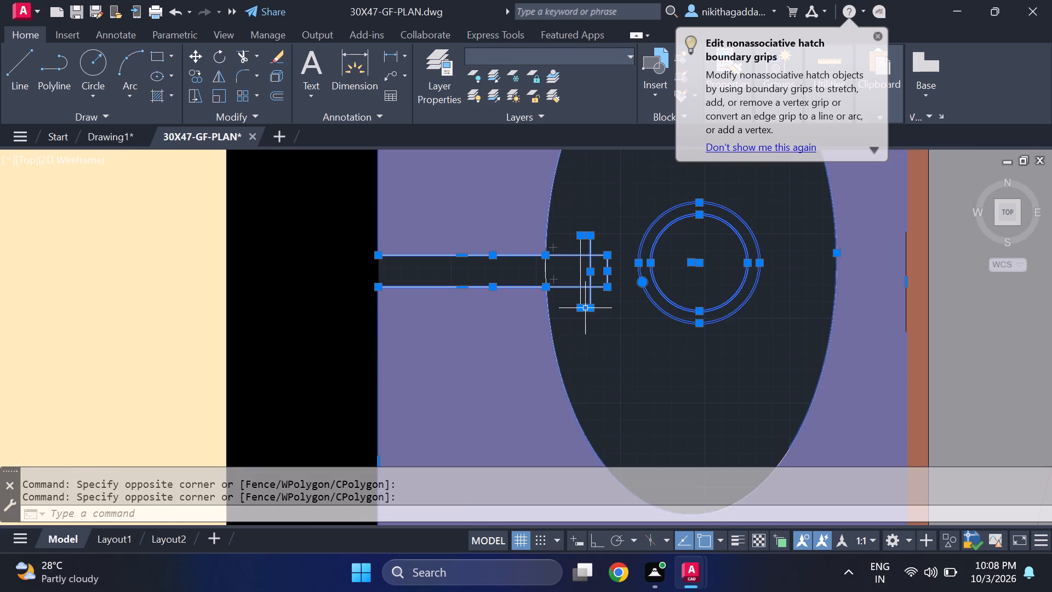
click(513, 256)
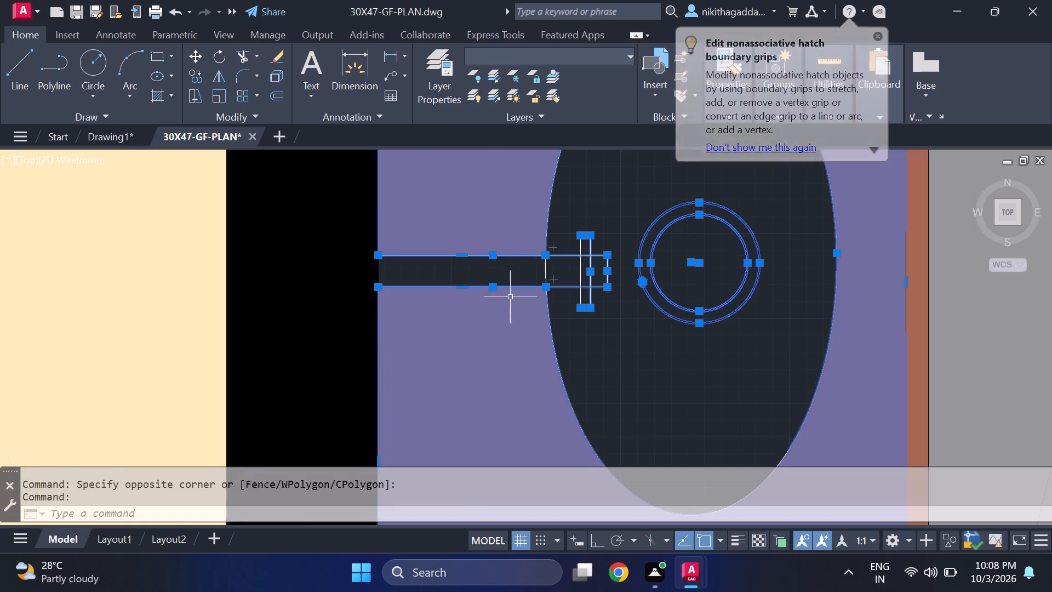
Add the outer border and edge strip of the washbasin counter to the selection.
scroll(511, 299, down, 4)
scroll(556, 353, up, 2)
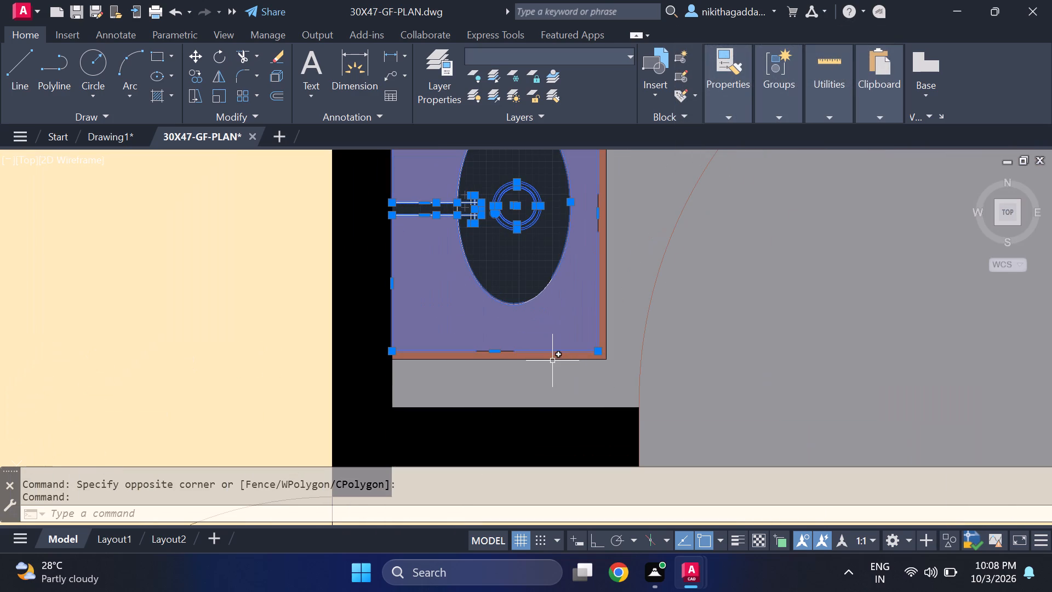
click(553, 360)
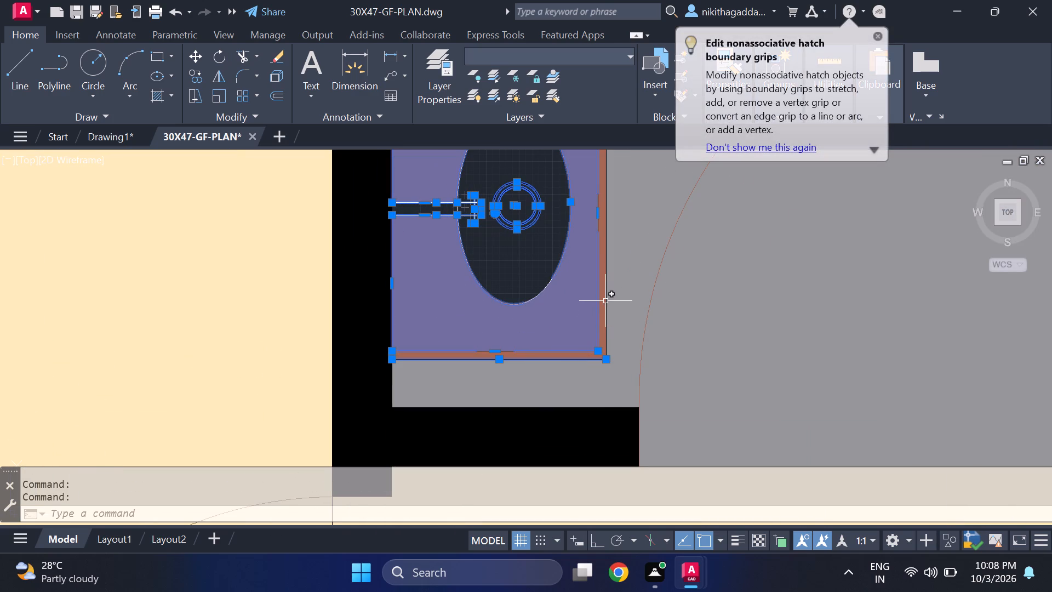
click(605, 297)
click(603, 299)
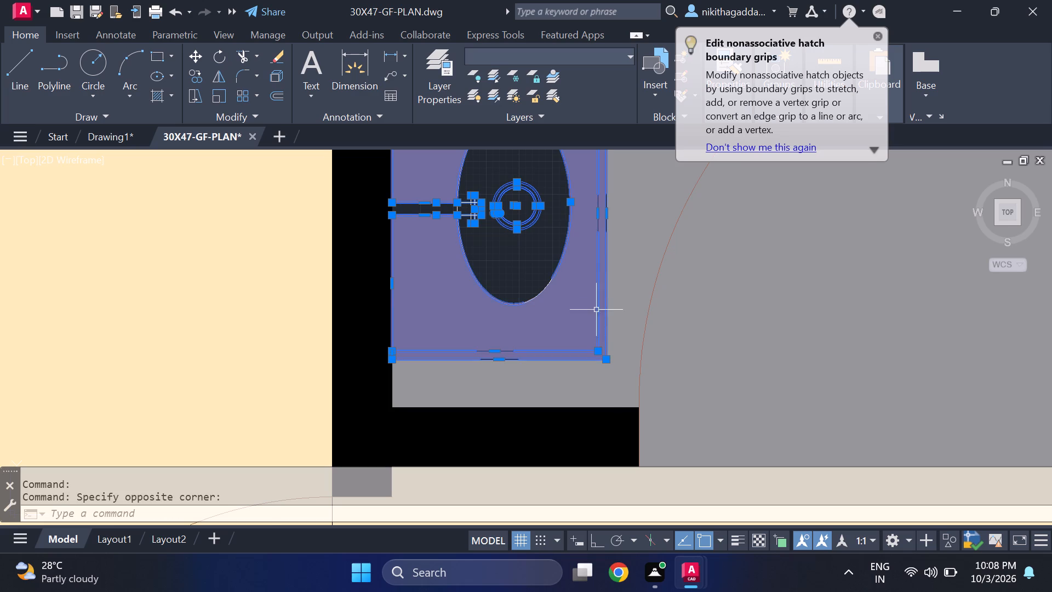
scroll(574, 312, down, 2)
scroll(562, 253, up, 3)
middle_drag(543, 238, 545, 263)
middle_drag(555, 299, 571, 335)
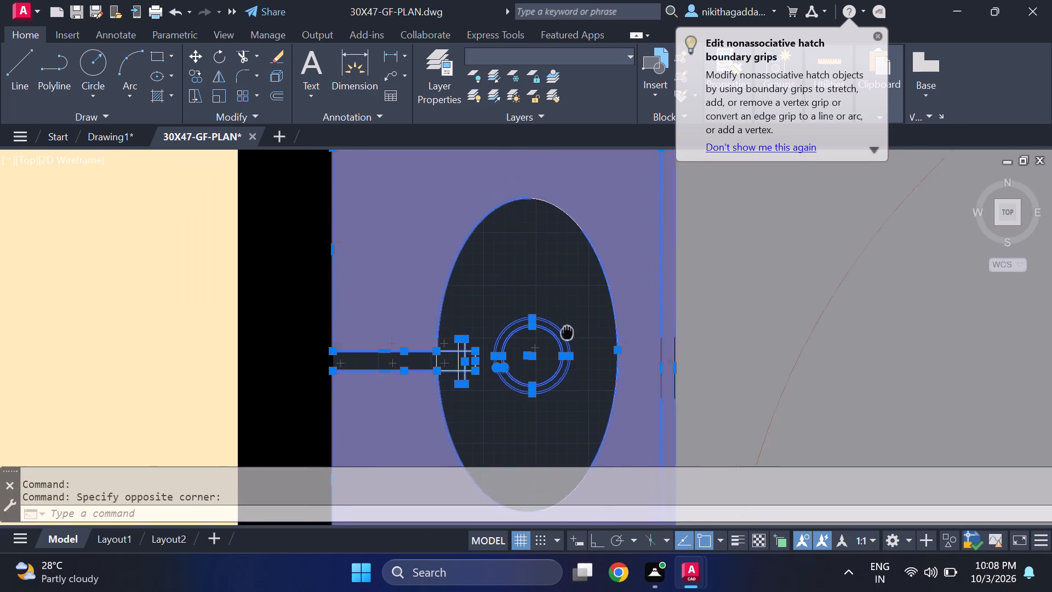
middle_drag(571, 335, 577, 362)
scroll(552, 176, up, 2)
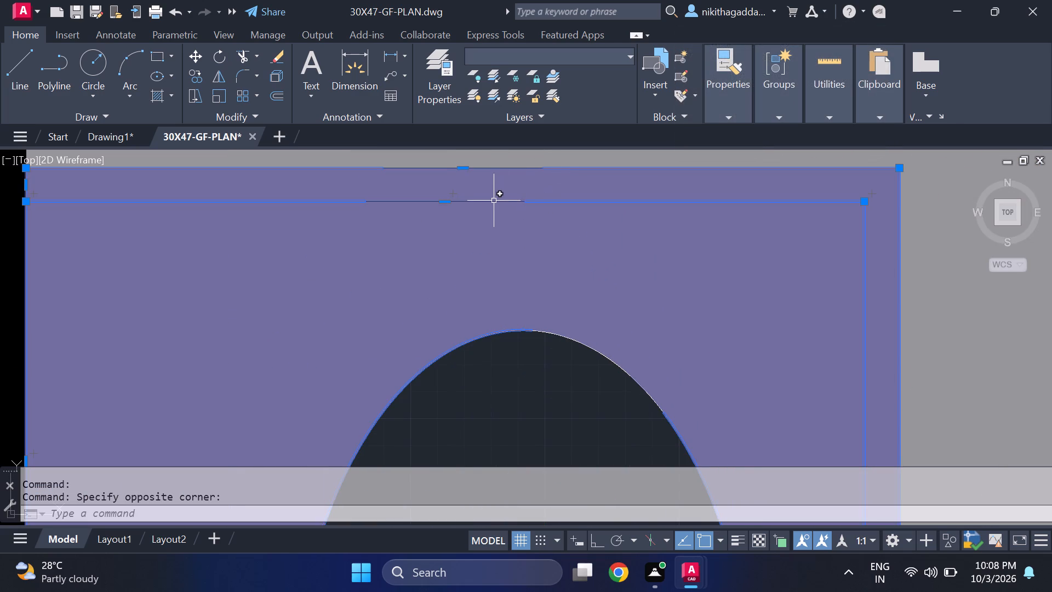
click(494, 202)
click(510, 169)
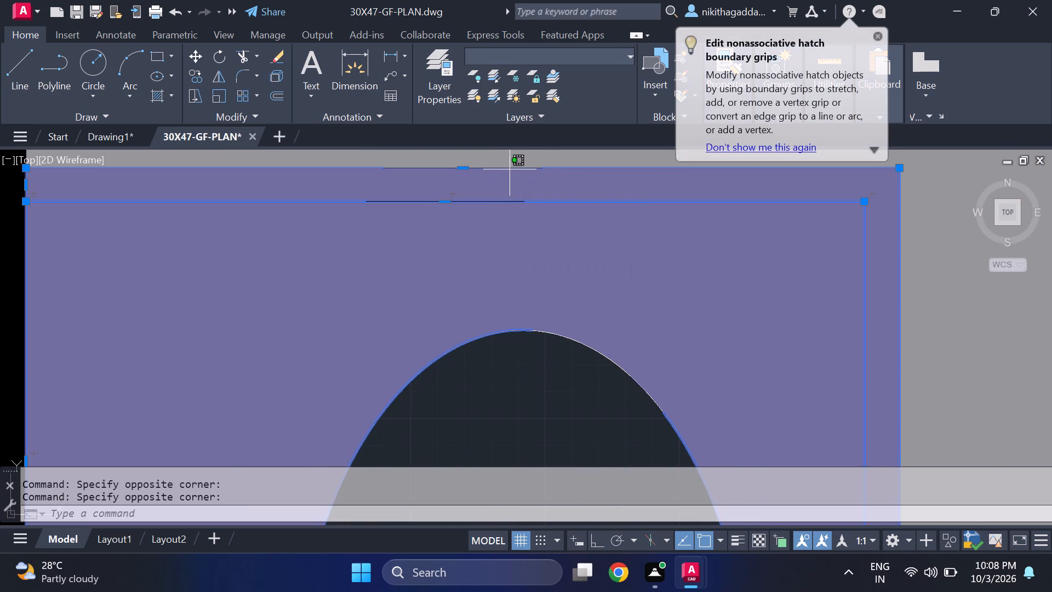
scroll(509, 236, down, 5)
scroll(512, 297, up, 3)
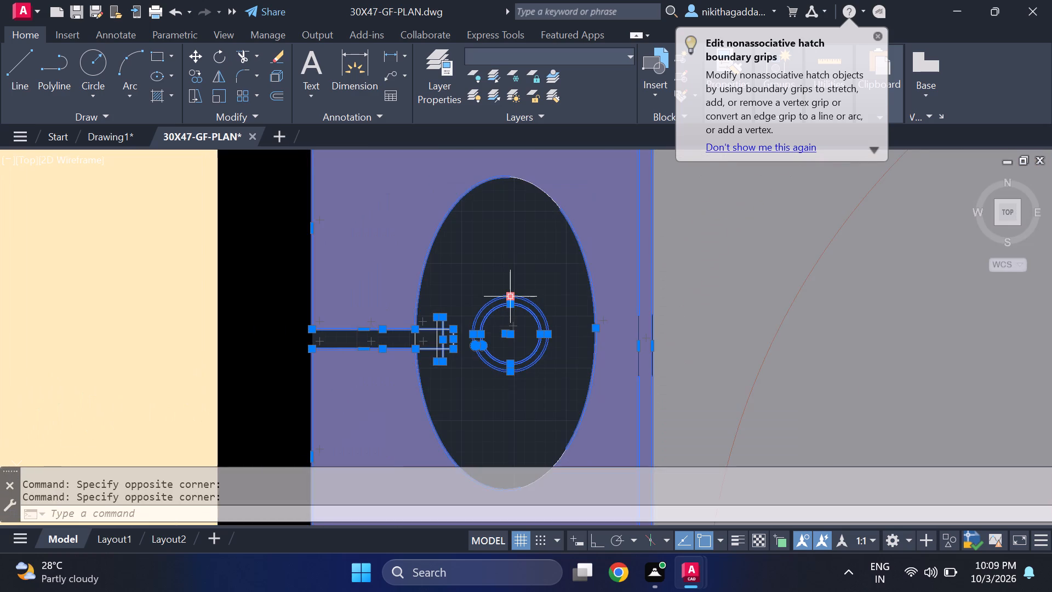
Add the dining table with its six chairs and centre plant to the selection.
scroll(512, 297, down, 3)
scroll(552, 319, down, 4)
middle_drag(633, 356, 630, 355)
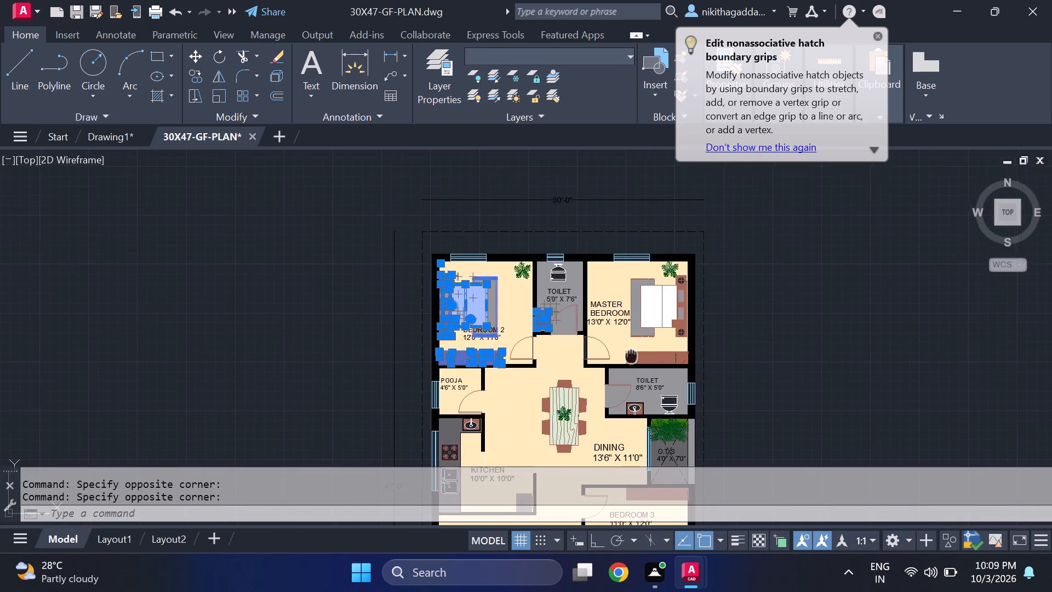
middle_drag(630, 355, 598, 241)
scroll(541, 300, up, 2)
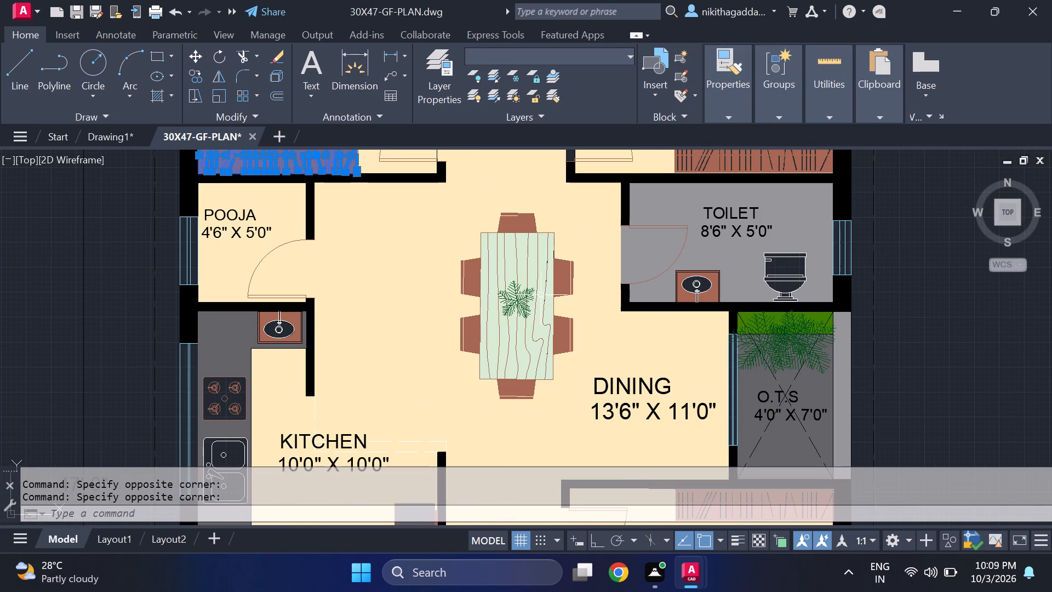
click(531, 230)
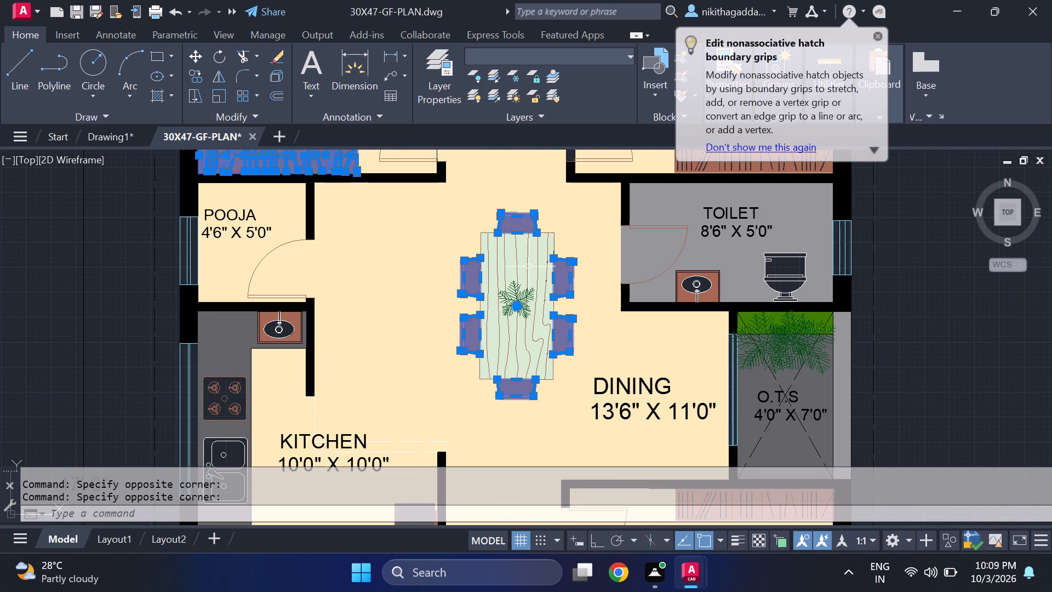
click(535, 244)
click(530, 296)
Add the kitchen's four-burner hob, double sink and the corner refrigerator to the selection.
scroll(554, 309, down, 2)
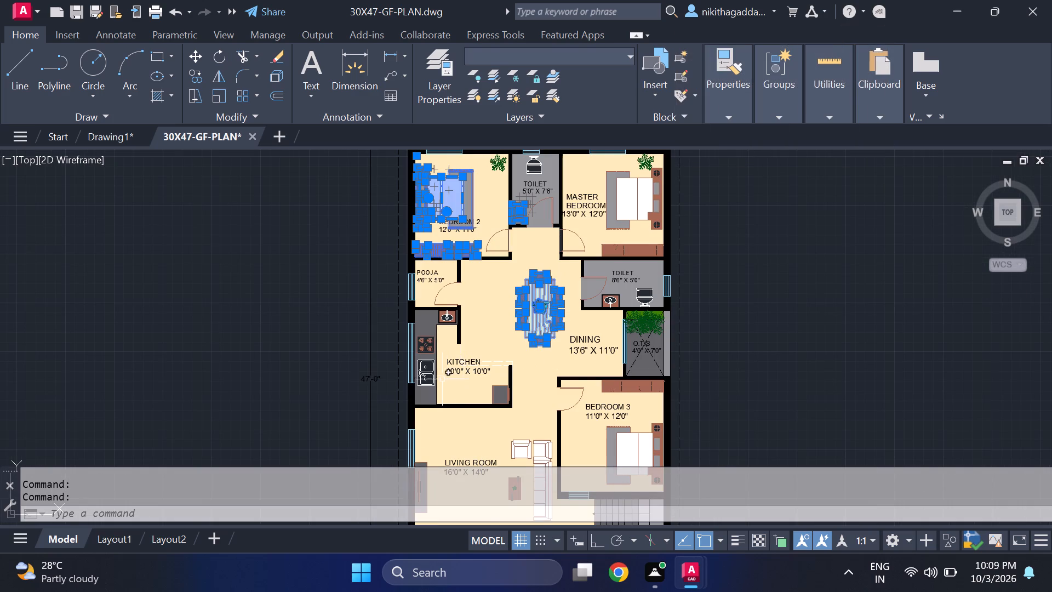
scroll(428, 352, up, 2)
click(435, 324)
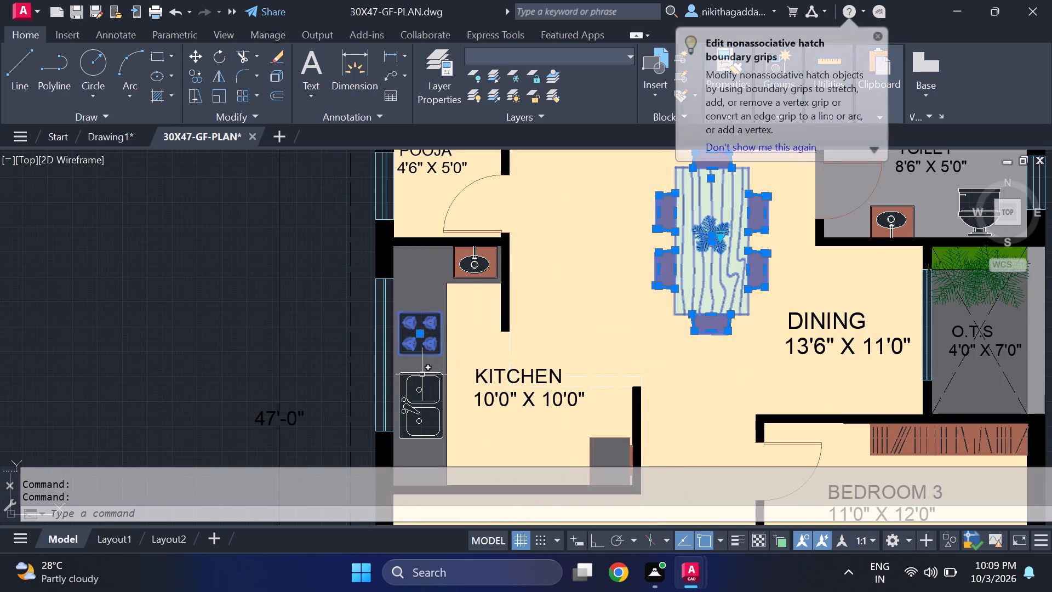
click(421, 375)
scroll(447, 378, down, 4)
middle_drag(507, 332, 506, 321)
middle_drag(506, 319, 506, 307)
scroll(466, 368, up, 3)
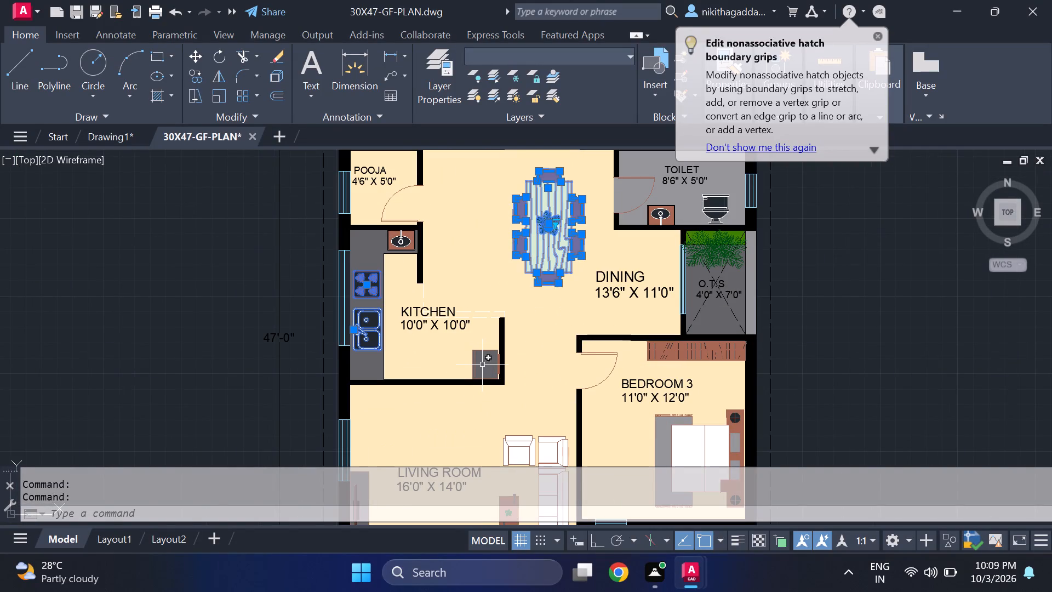
click(482, 365)
scroll(489, 362, up, 3)
click(521, 363)
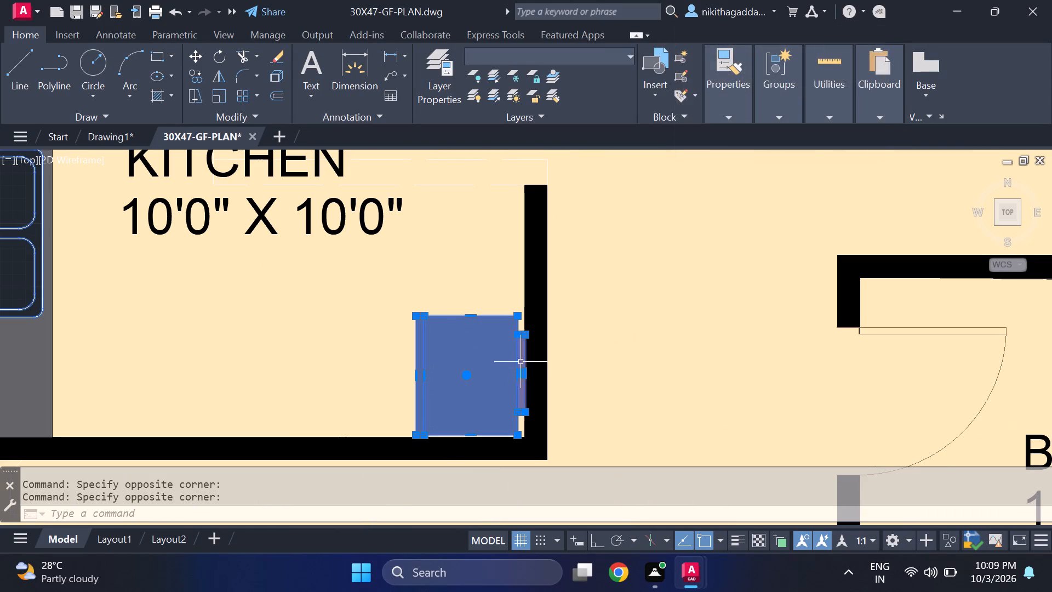
Add the living room's L-shaped sofa and armchair set to the selection.
scroll(441, 378, up, 2)
scroll(441, 378, down, 6)
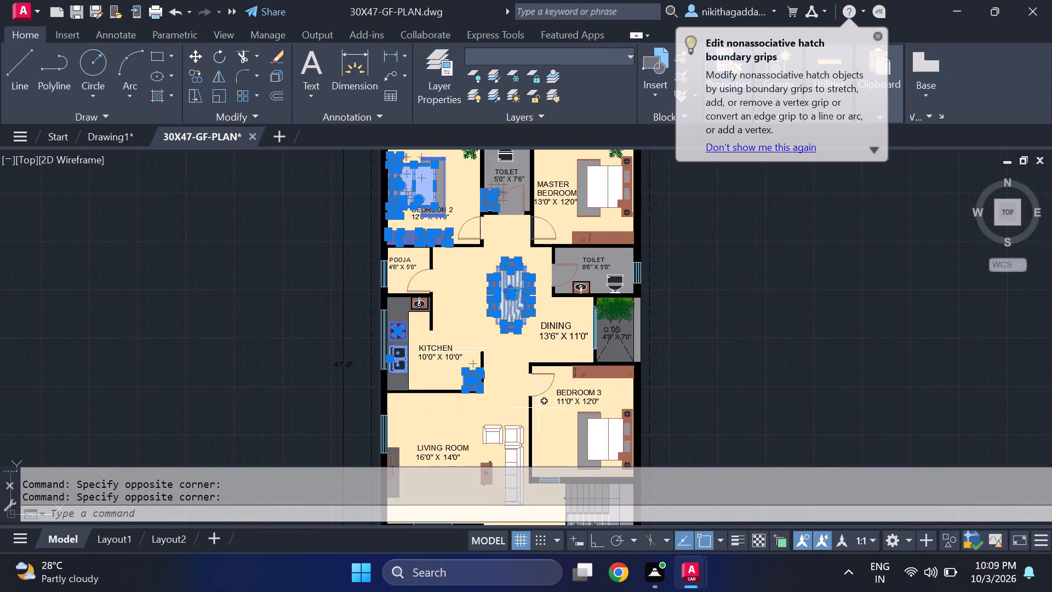
middle_drag(537, 407, 535, 308)
middle_drag(535, 308, 542, 282)
scroll(495, 354, up, 2)
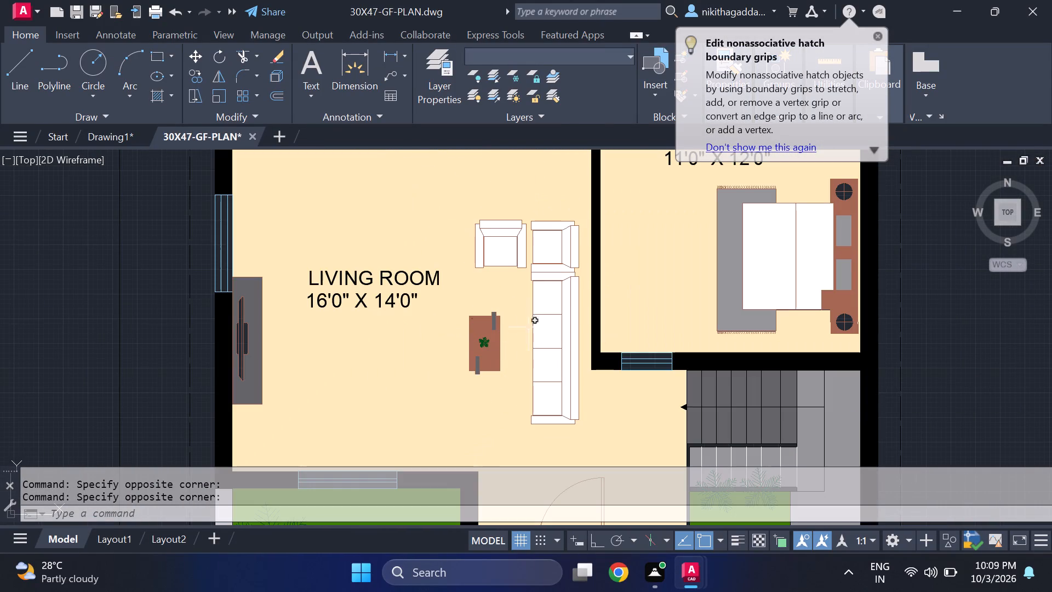
click(547, 310)
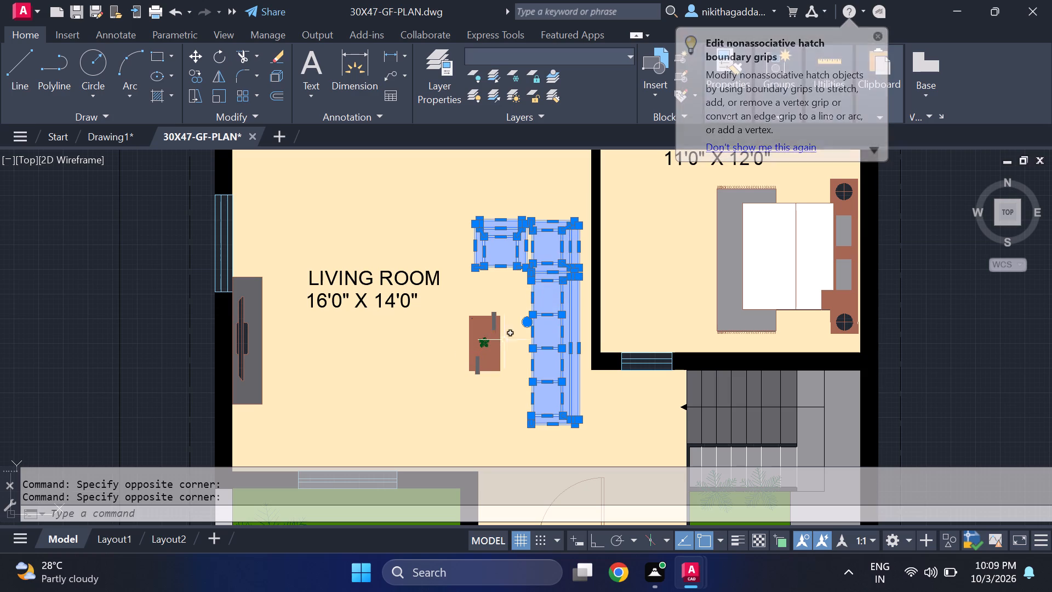
Add the living room's wall-side TV unit, including its cabinet fill and television, to the selection.
click(251, 324)
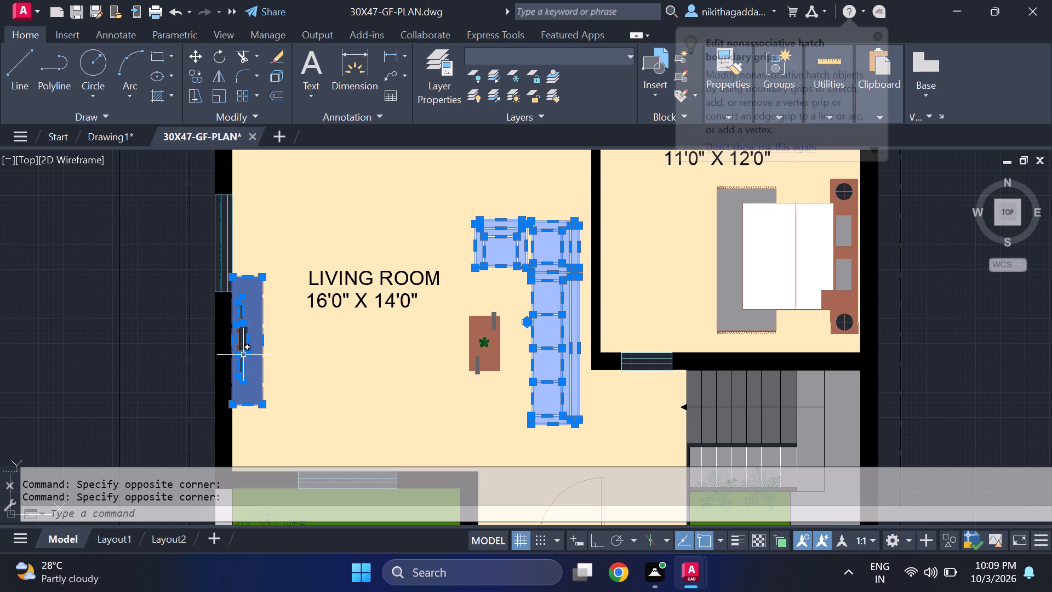
click(245, 342)
scroll(242, 334, up, 3)
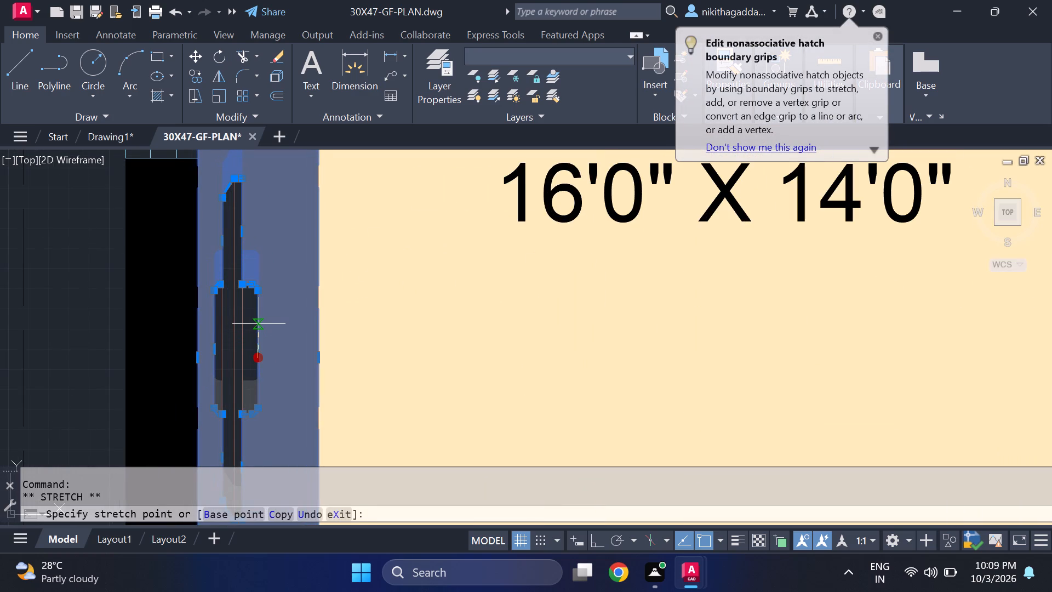
key(Escape)
scroll(223, 307, up, 1)
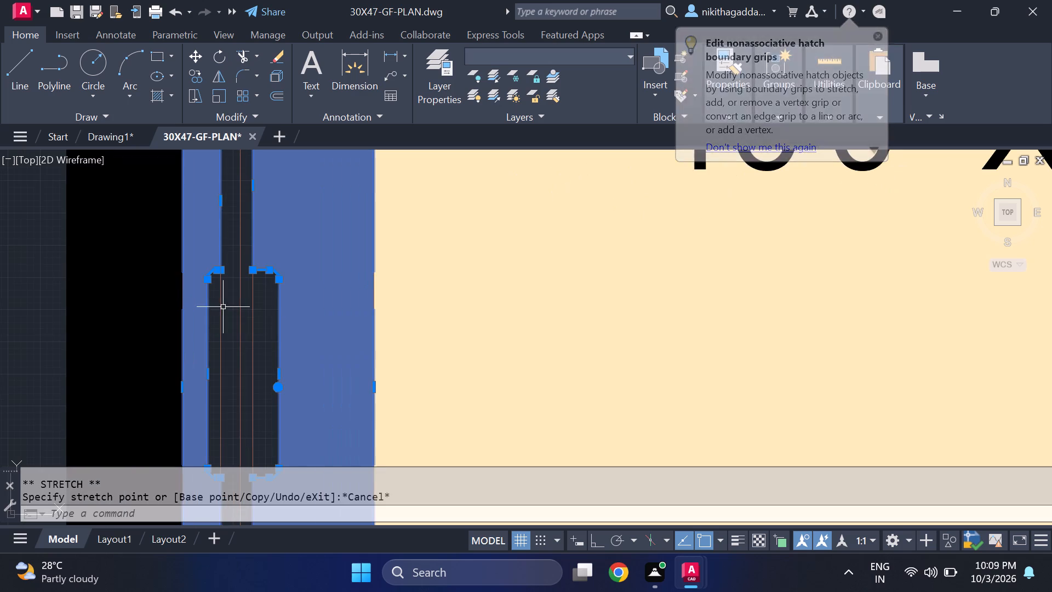
click(267, 310)
click(219, 372)
scroll(256, 347, down, 3)
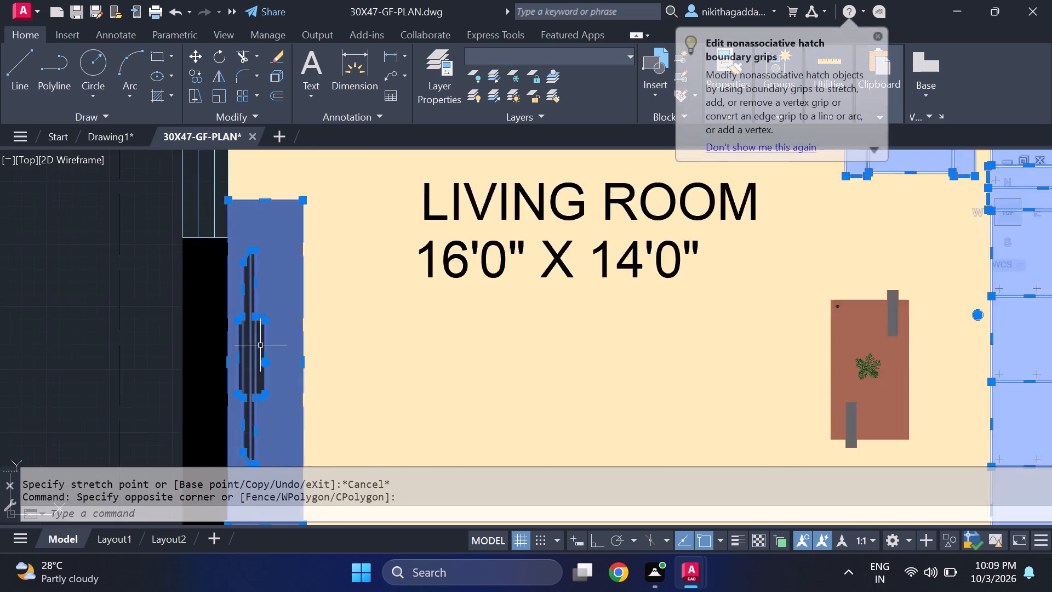
scroll(474, 377, down, 3)
Copy the selected furniture and fixtures into Drawing1, placing them in the empty area east of the floor plan.
middle_drag(562, 406, 531, 340)
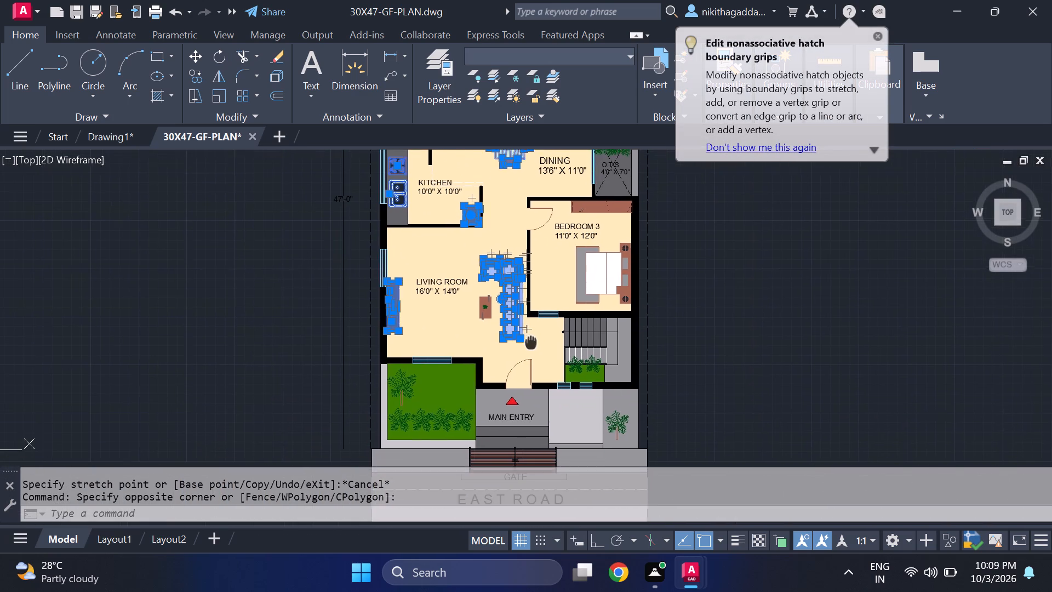
middle_drag(531, 340, 531, 339)
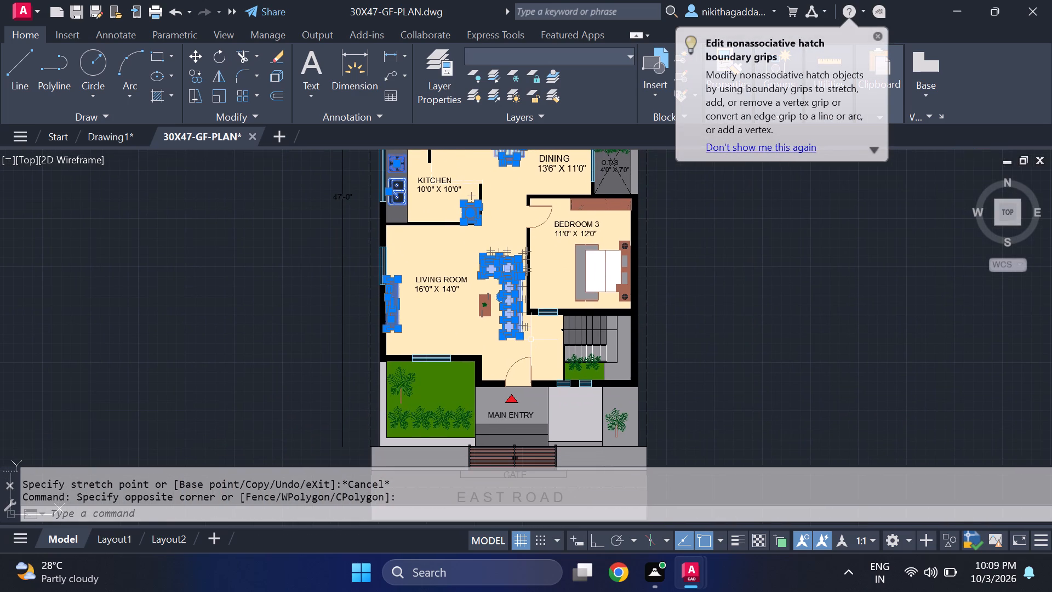
key(ctrl+c)
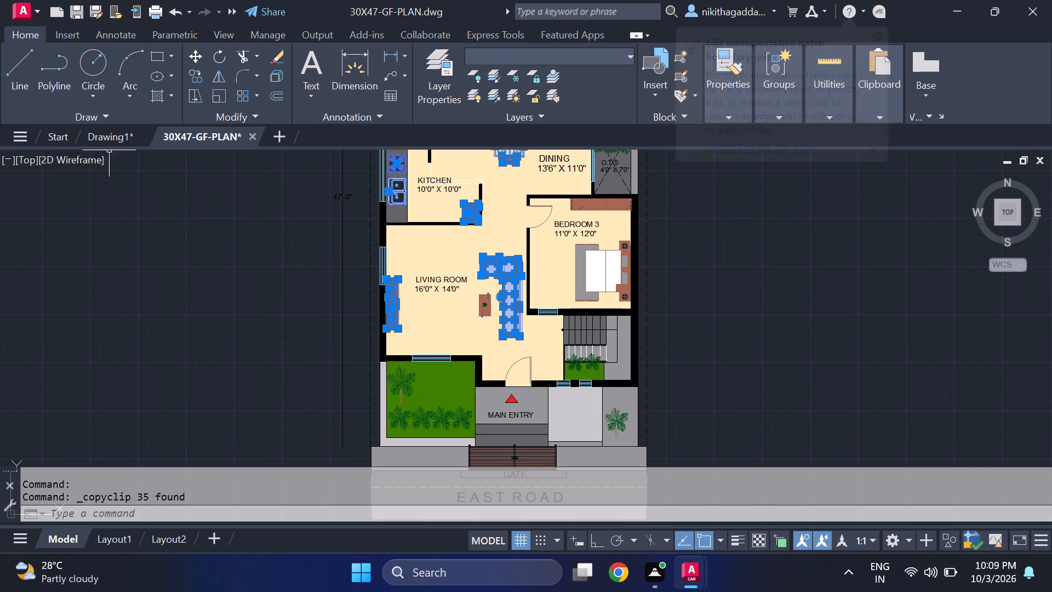
click(112, 139)
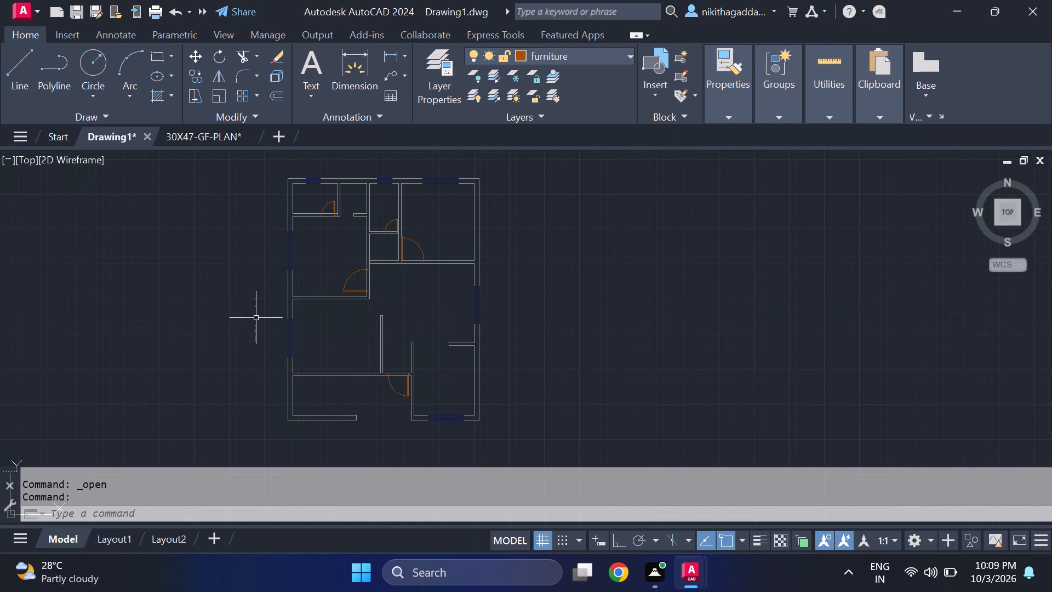
key(ctrl+v)
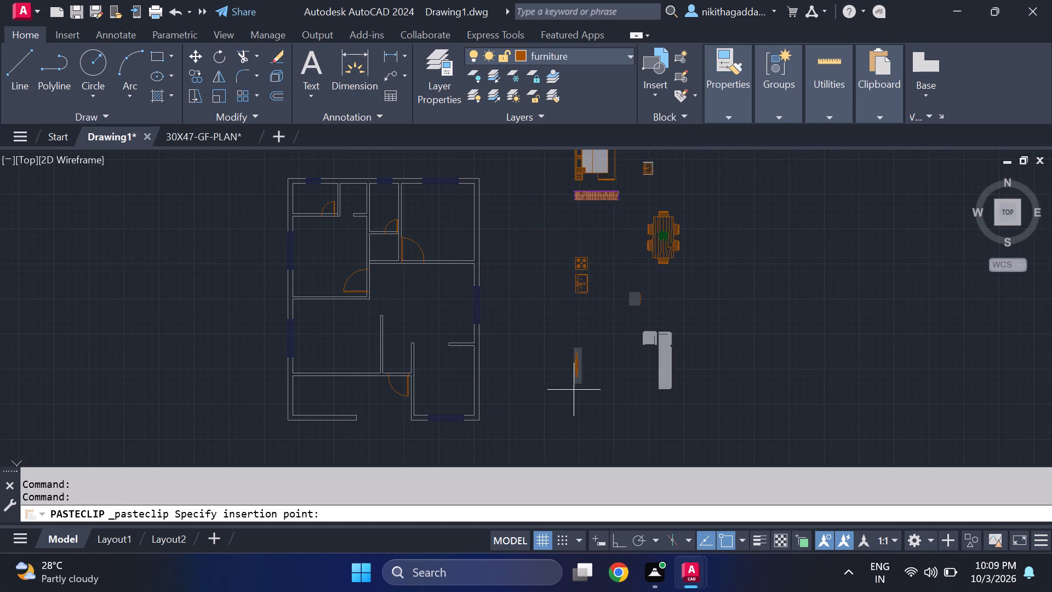
click(631, 426)
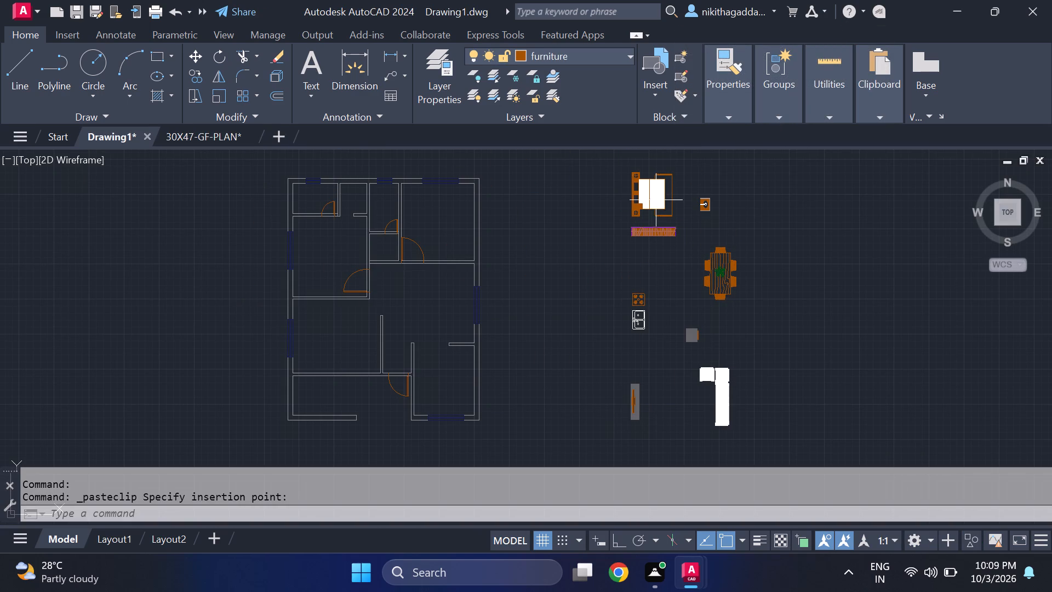
Examine the pasted bed and the furniture around it in Drawing1.
scroll(647, 181, up, 5)
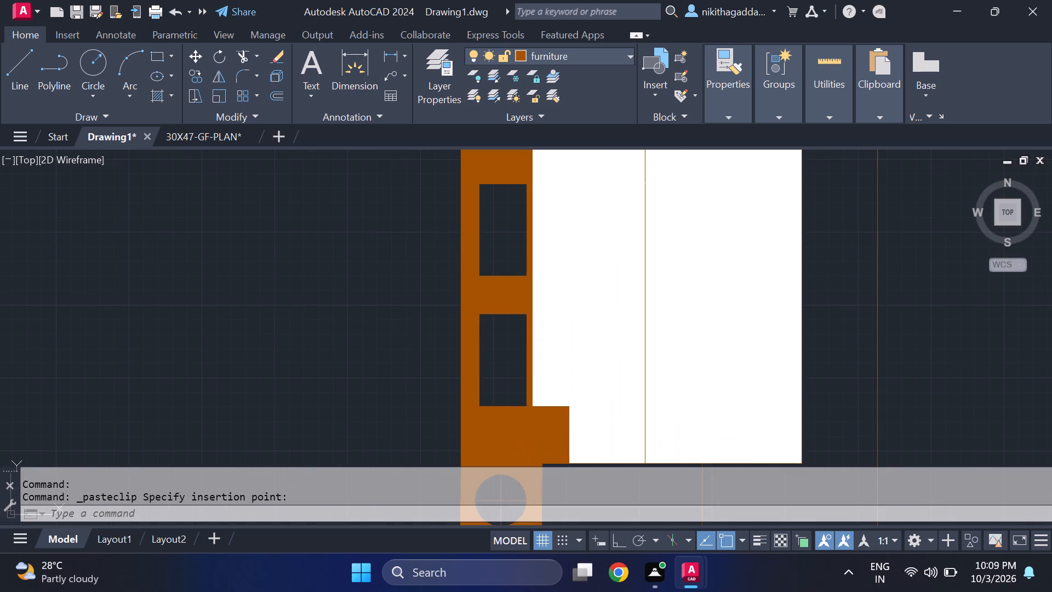
scroll(664, 185, down, 4)
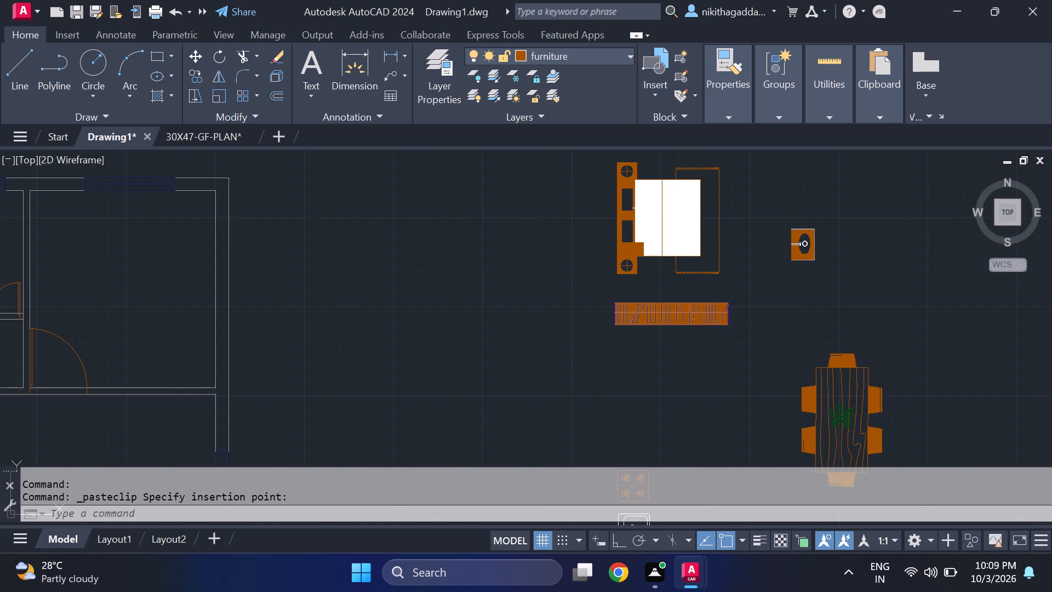
scroll(678, 210, down, 2)
scroll(688, 213, up, 2)
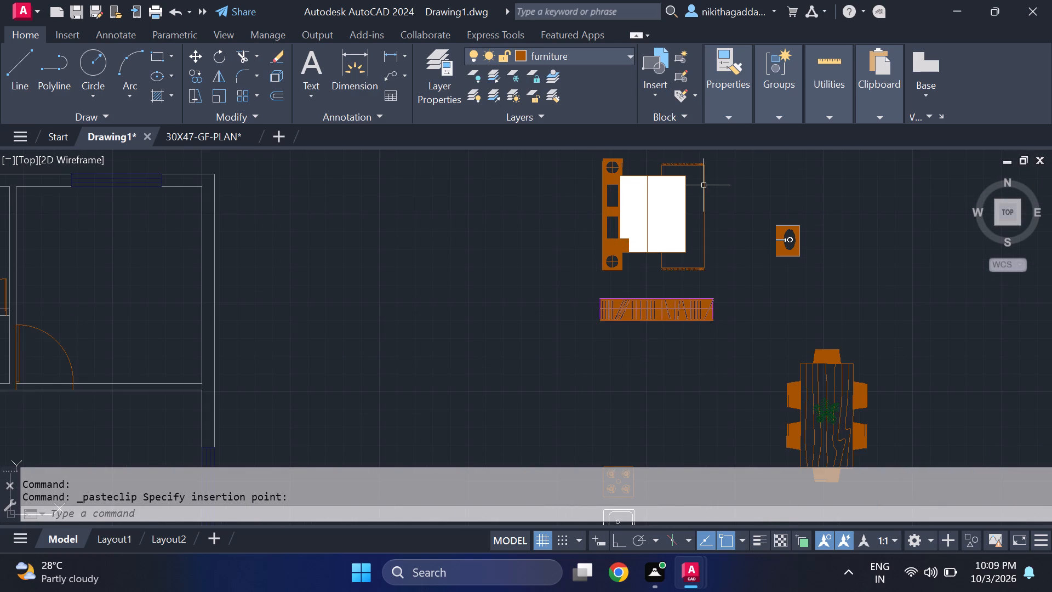
scroll(706, 184, down, 2)
scroll(706, 184, up, 2)
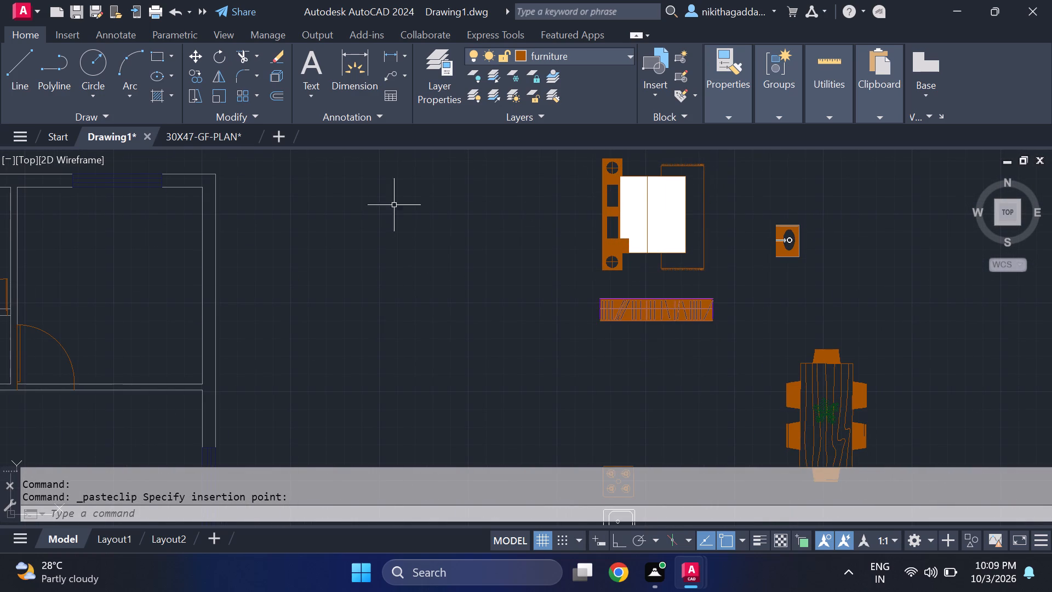
Compare the BEDROOM 2 bed in 30X47-GF-PLAN with its pasted copy in Drawing1, checking for missing fills.
click(192, 135)
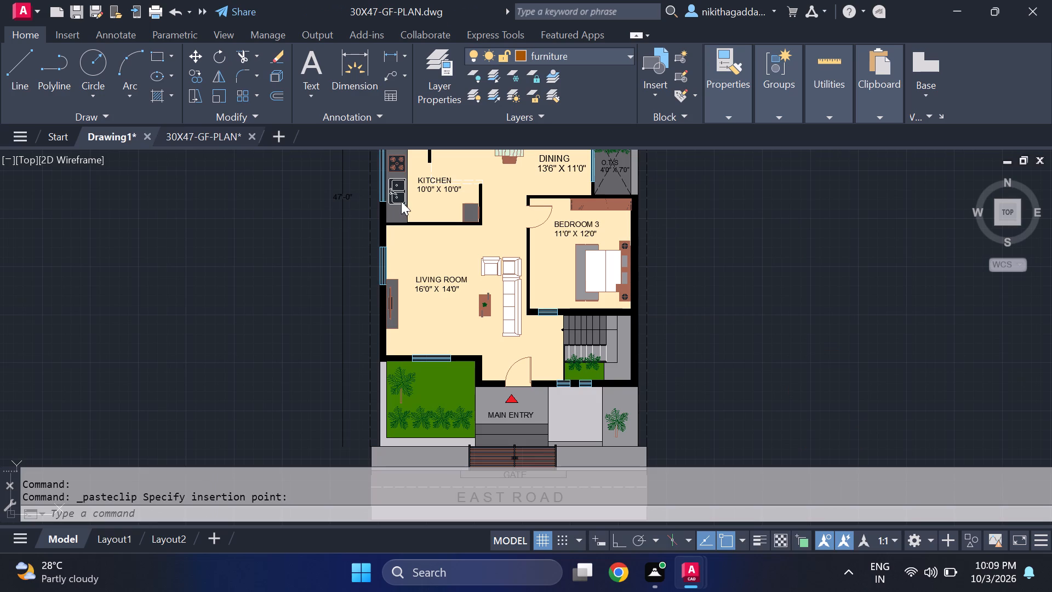
middle_drag(410, 195, 404, 325)
middle_click(403, 328)
middle_drag(398, 172, 390, 268)
scroll(382, 222, up, 2)
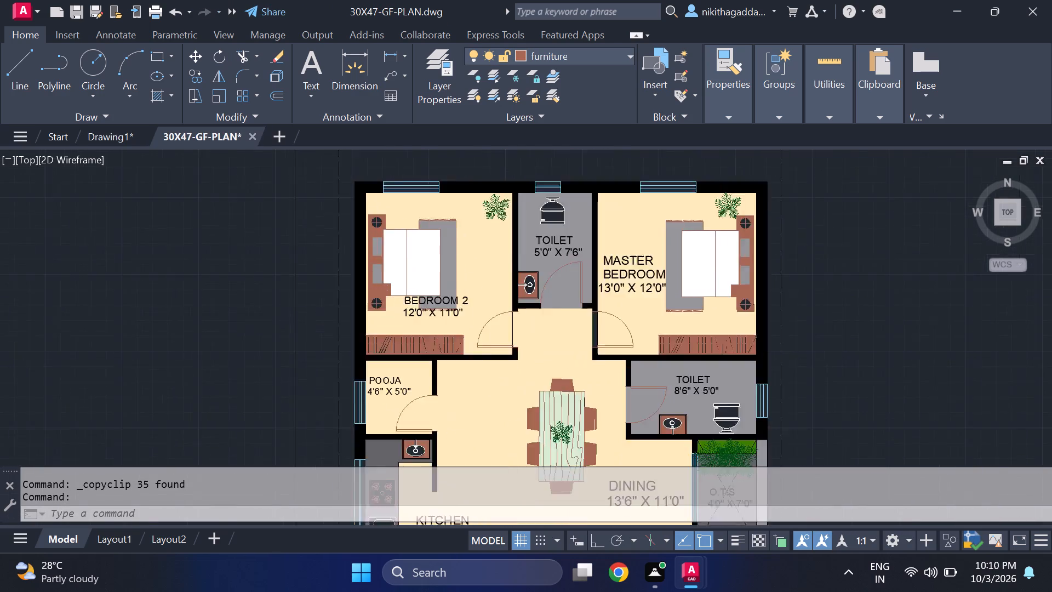
scroll(382, 222, up, 3)
click(371, 261)
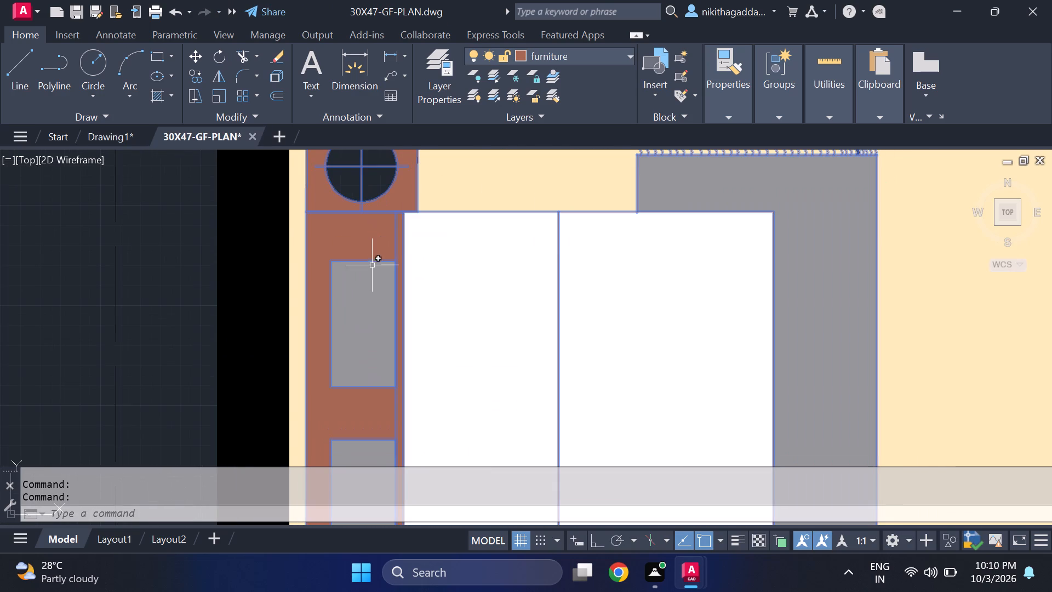
scroll(378, 237, down, 3)
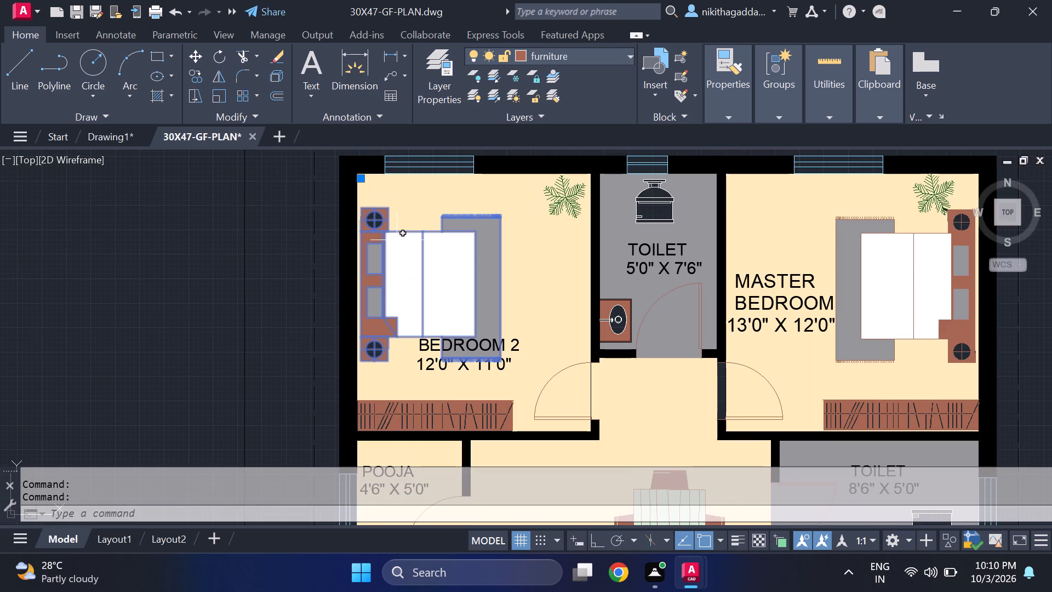
key(Escape)
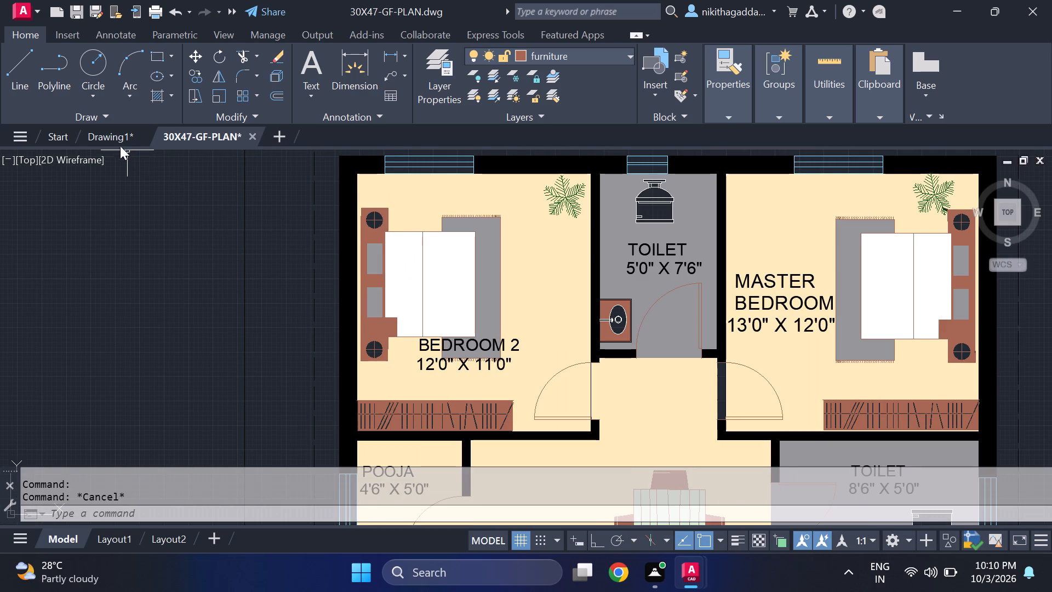
click(116, 138)
scroll(618, 208, up, 2)
scroll(619, 209, down, 2)
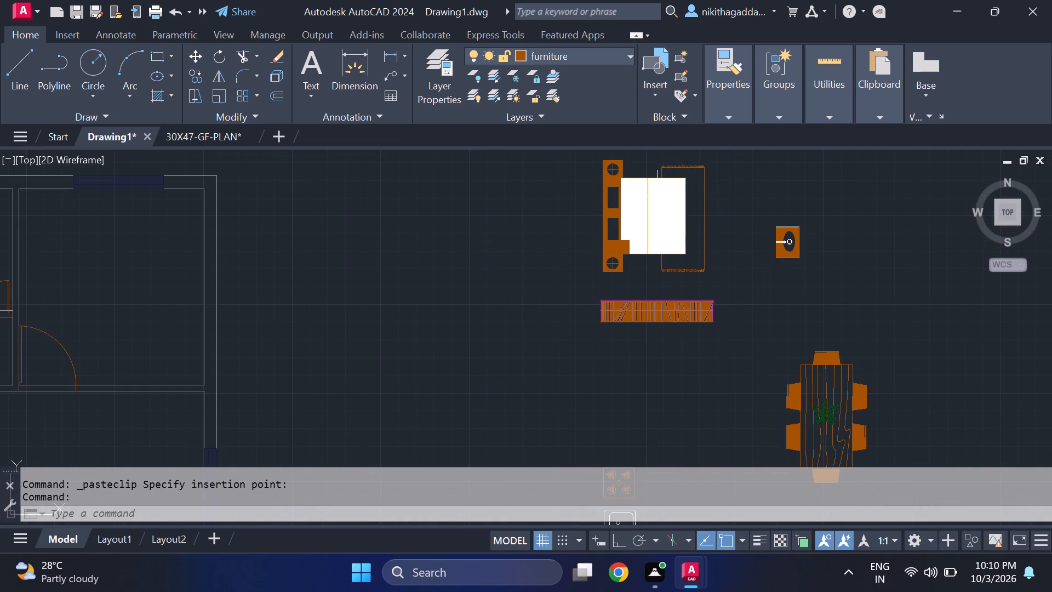
click(195, 139)
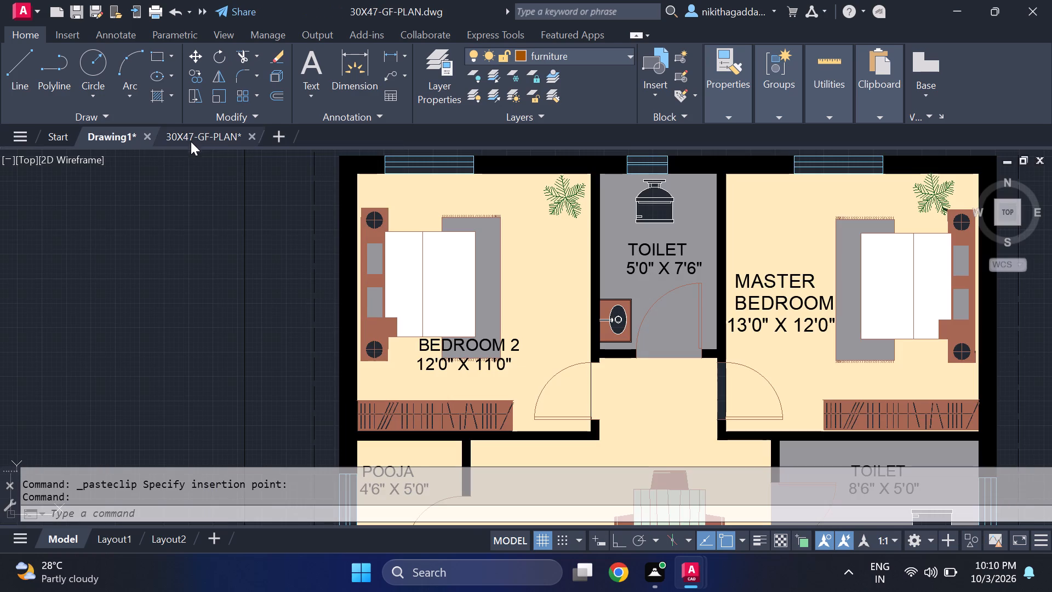
click(188, 134)
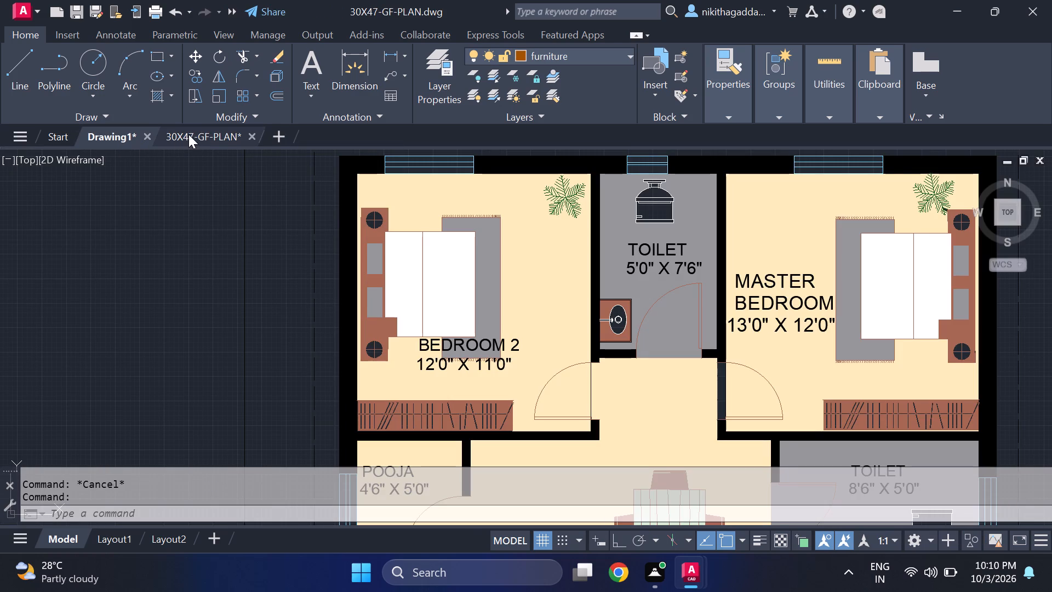
click(110, 134)
scroll(651, 236, up, 2)
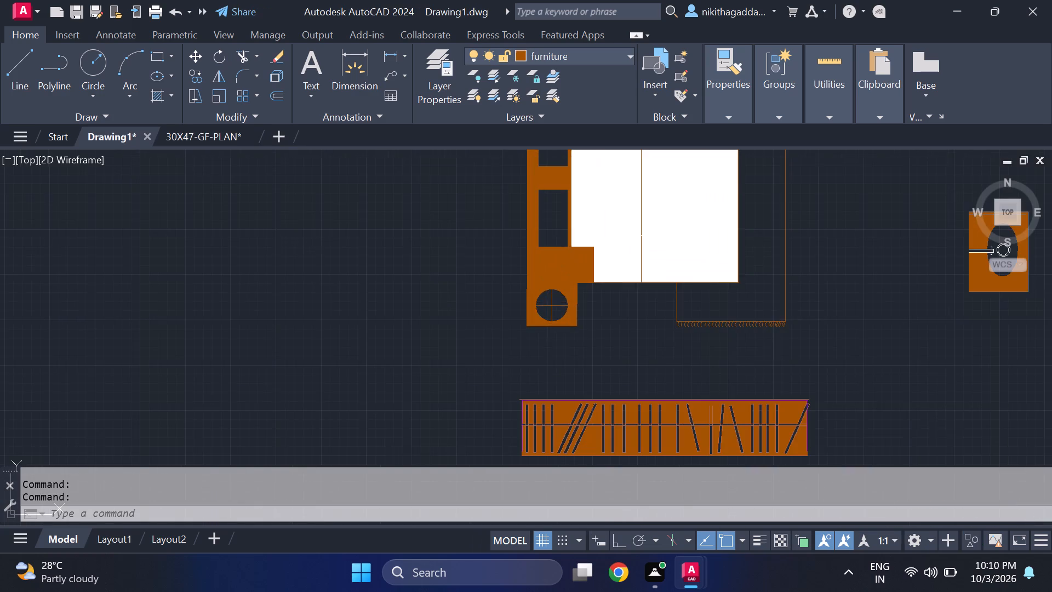
scroll(664, 220, down, 3)
Copy the grey pillow-and-rug hatch of the BEDROOM 2 bed from 30X47-GF-PLAN into Drawing1, placing it beside the pasted bed.
click(210, 139)
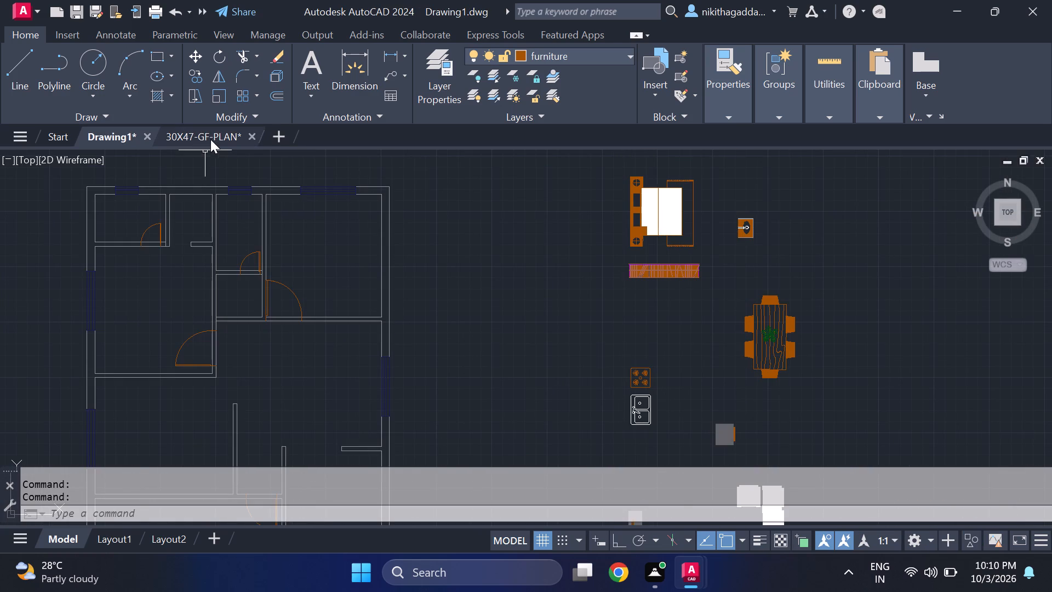
click(374, 253)
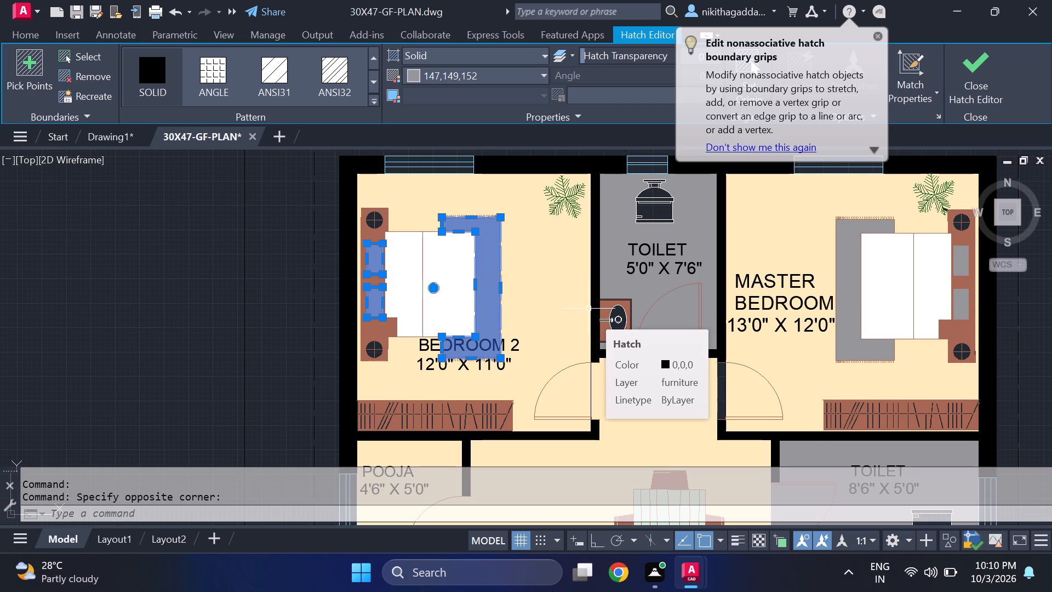
key(ctrl+c)
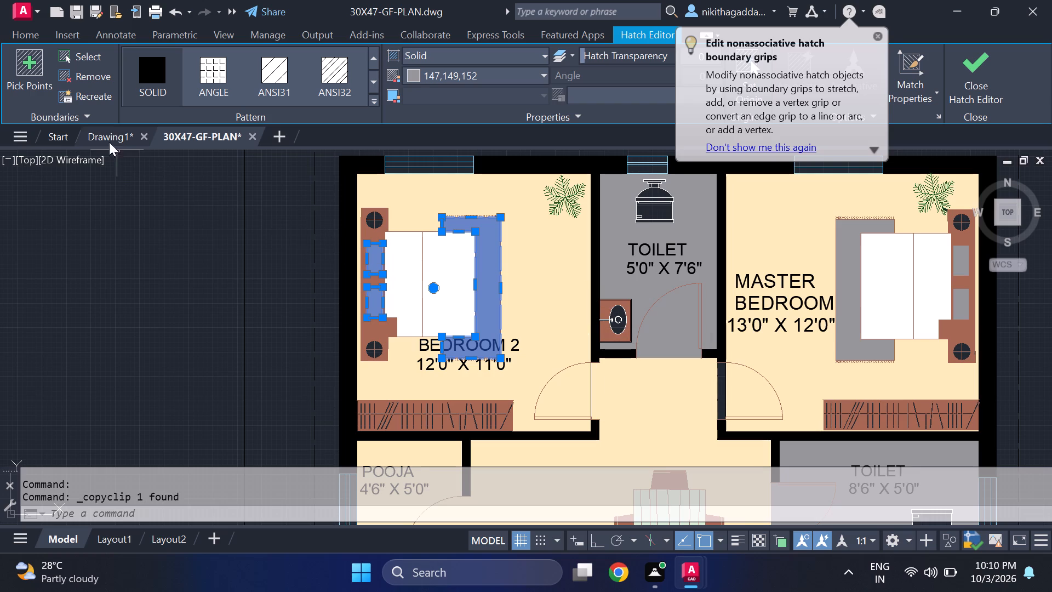
click(109, 140)
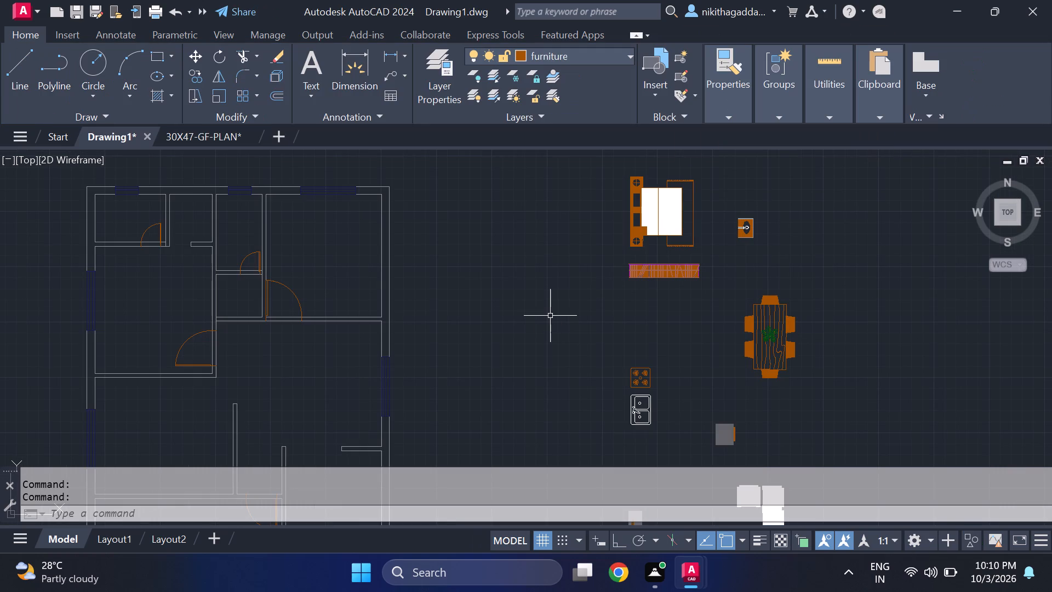
key(ctrl+v)
ctrl+click(550, 316)
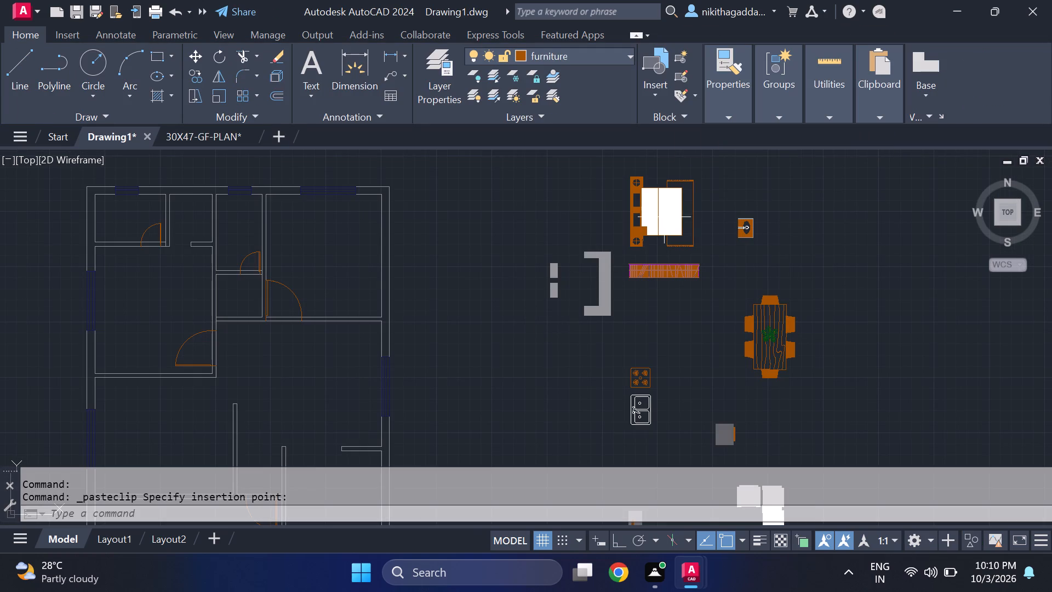
Move the grey pillow-and-rug hatch onto the pasted bed, aligning the upper pillow hatch's corner with the bed's upper pillow outline.
scroll(662, 206, up, 3)
scroll(600, 243, down, 3)
middle_drag(591, 271, 539, 308)
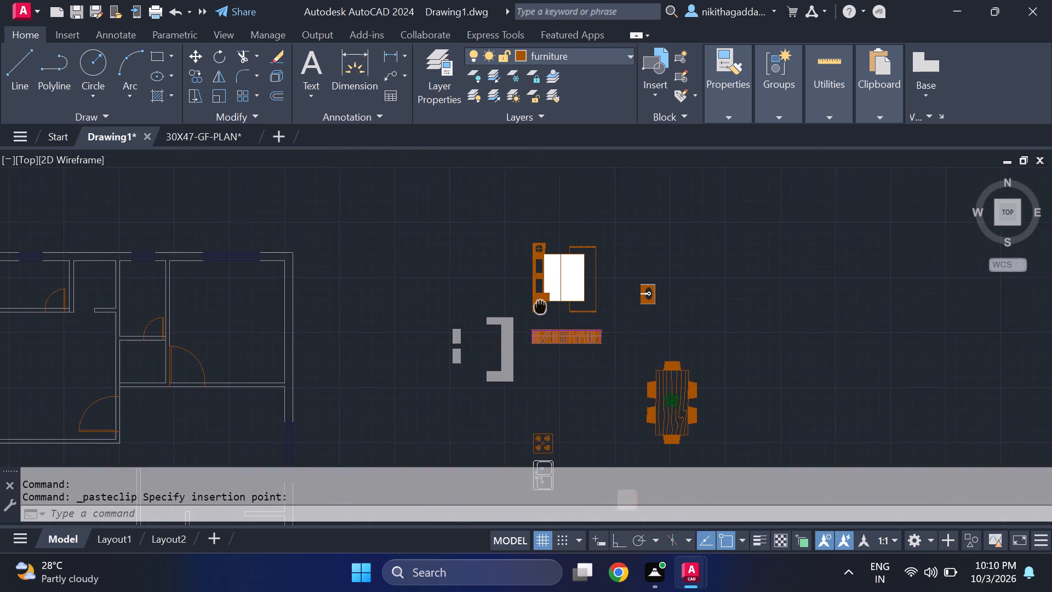
middle_drag(539, 308, 529, 317)
scroll(529, 317, up, 3)
scroll(397, 342, down, 3)
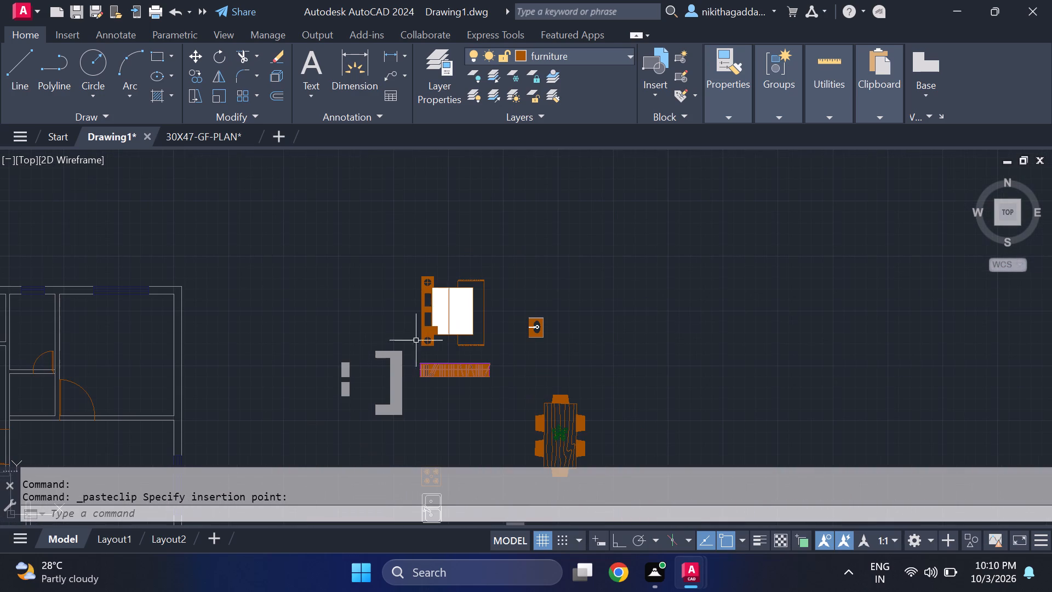
click(401, 338)
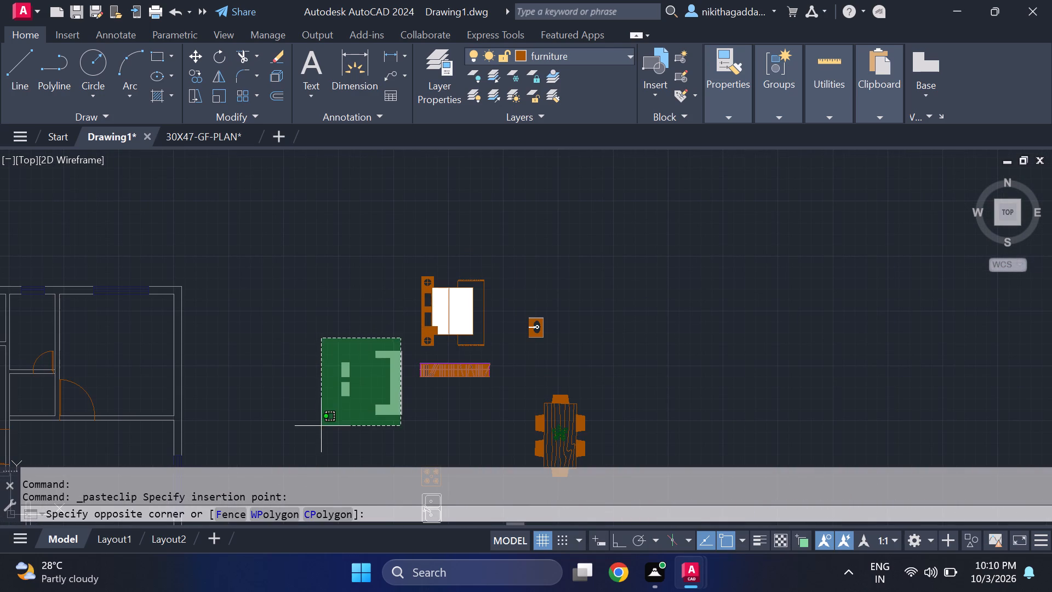
click(311, 435)
key(m)
key(Return)
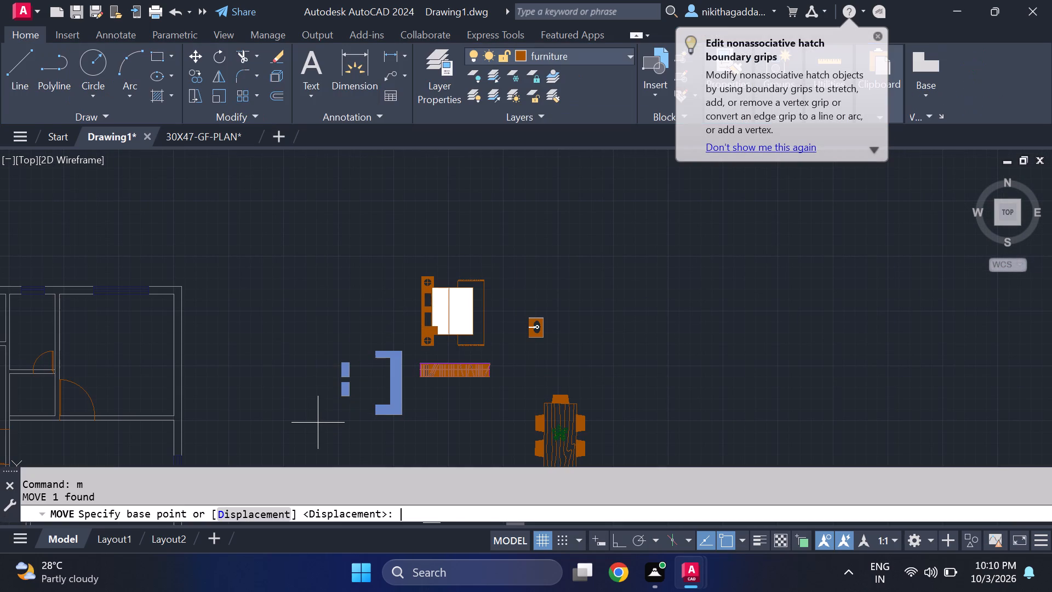
scroll(370, 390, up, 2)
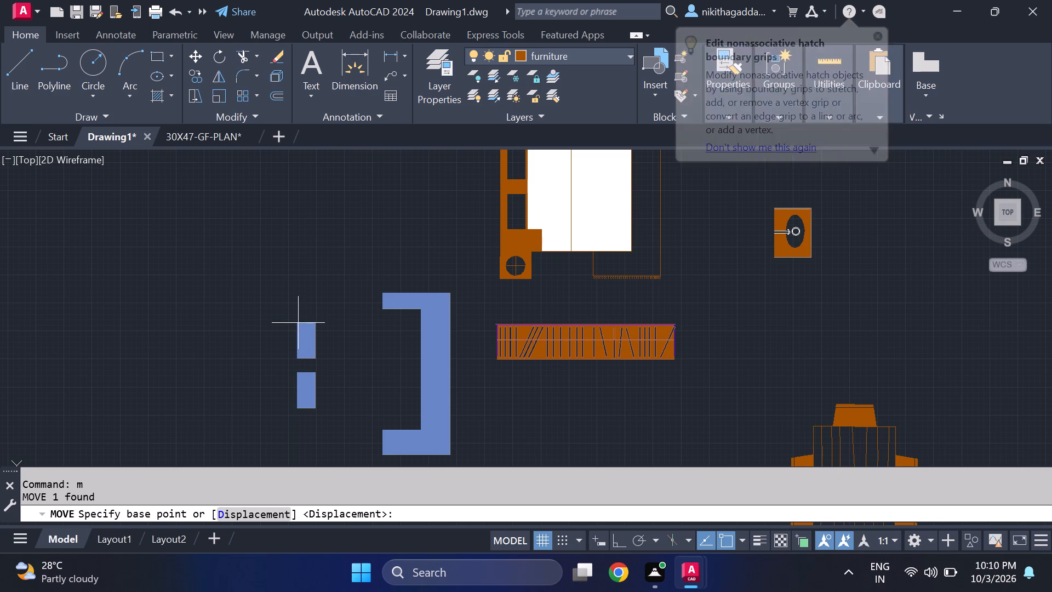
scroll(297, 323, up, 3)
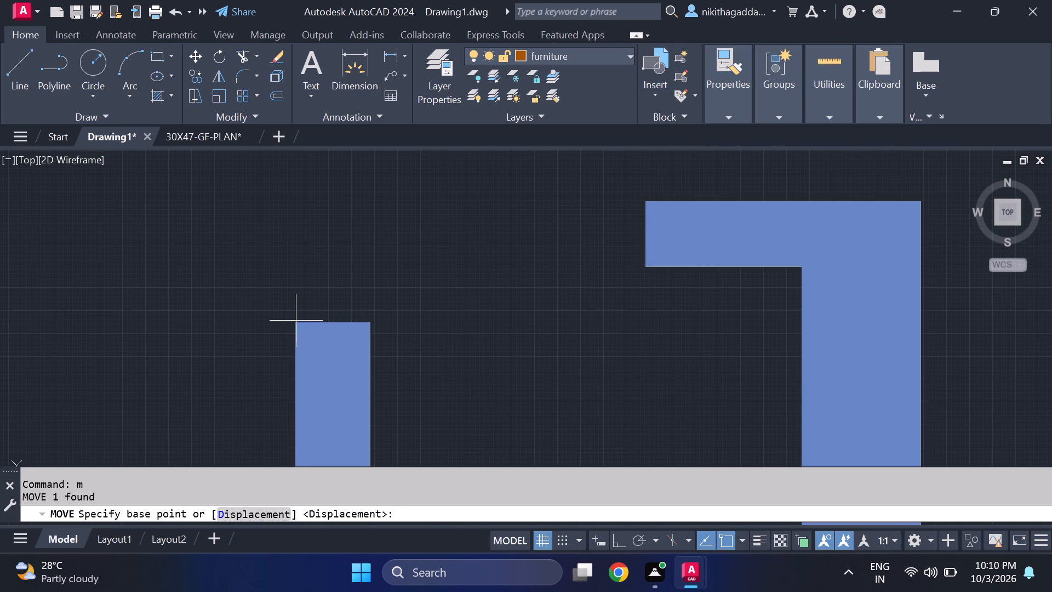
click(296, 323)
scroll(433, 226, down, 3)
middle_drag(432, 237, 224, 388)
scroll(387, 233, up, 2)
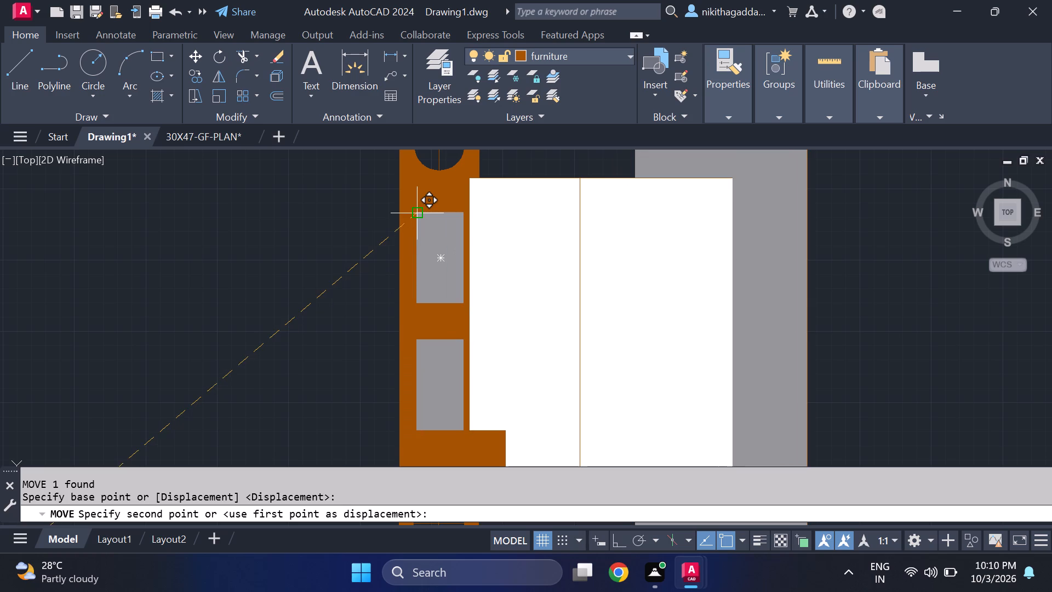
click(419, 215)
Inspect which outlines and hatches belong to the pasted bed and to the closet below it.
scroll(526, 236, down, 4)
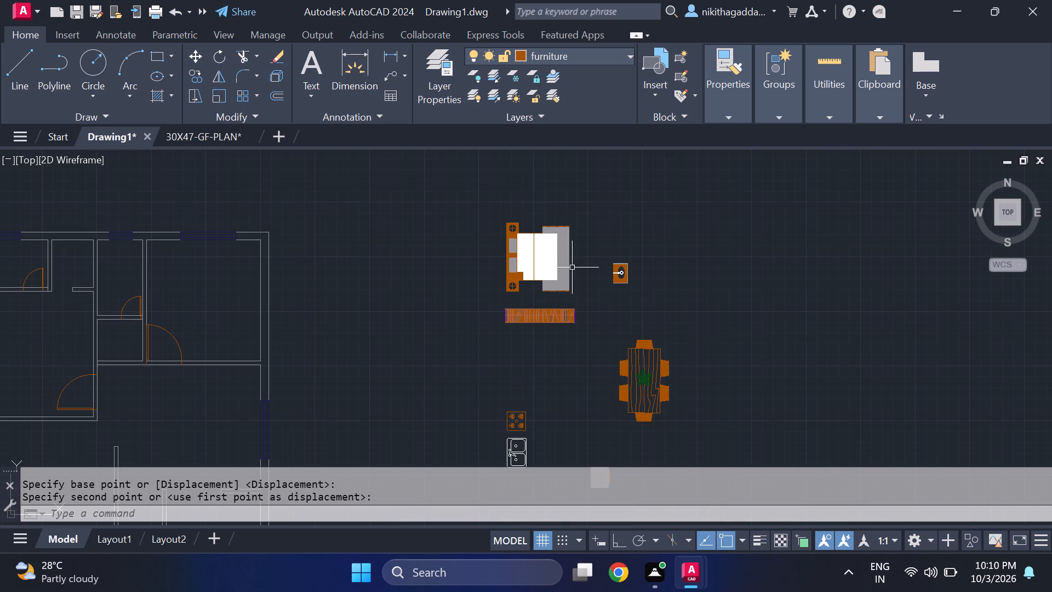
scroll(538, 264, down, 1)
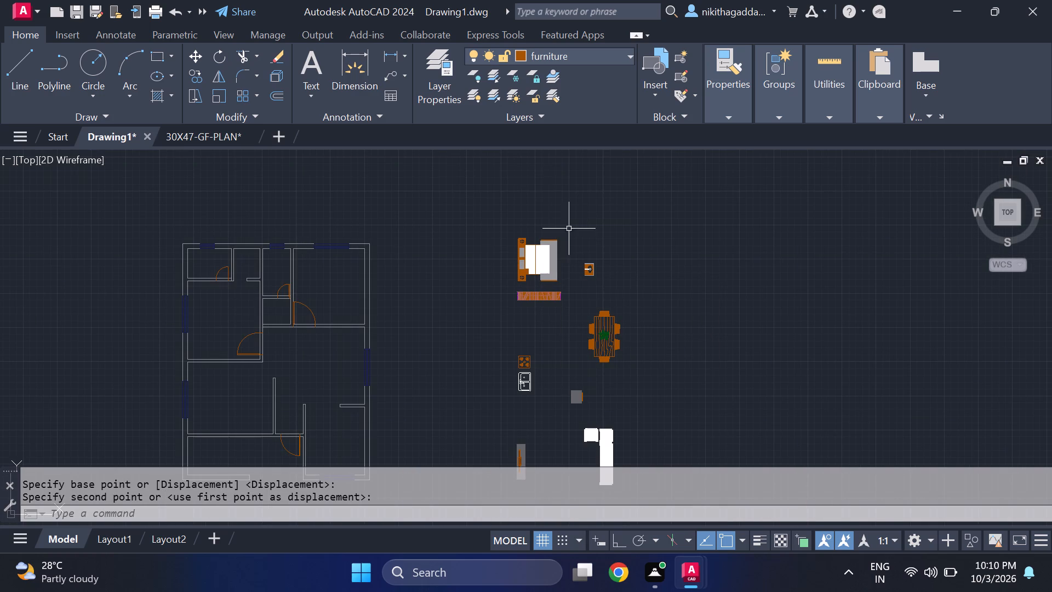
scroll(556, 261, up, 1)
click(572, 204)
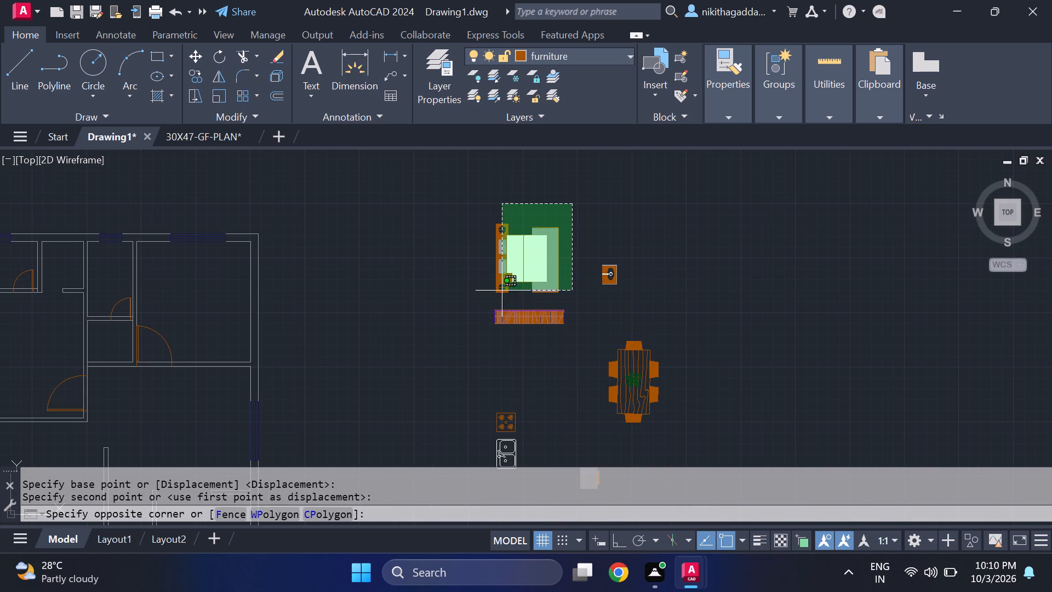
click(466, 302)
key(Escape)
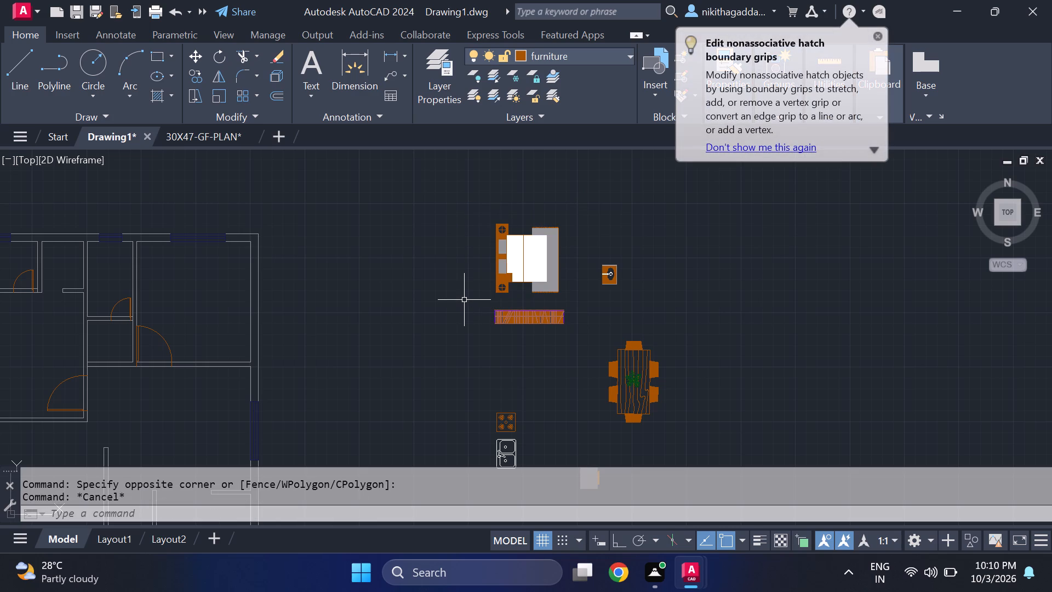
scroll(540, 298, up, 2)
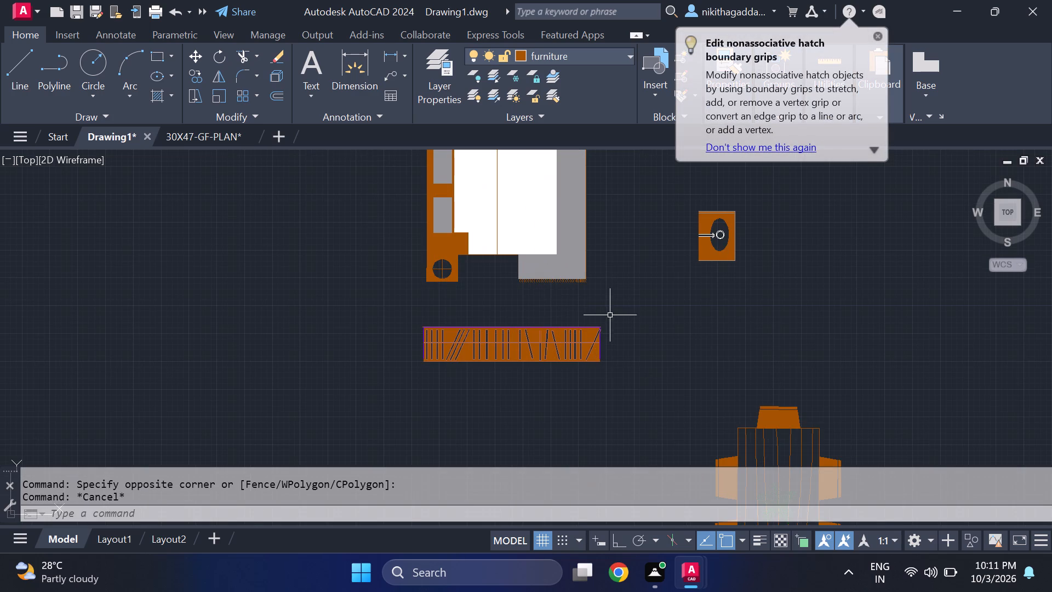
drag(602, 186, 590, 197)
click(420, 259)
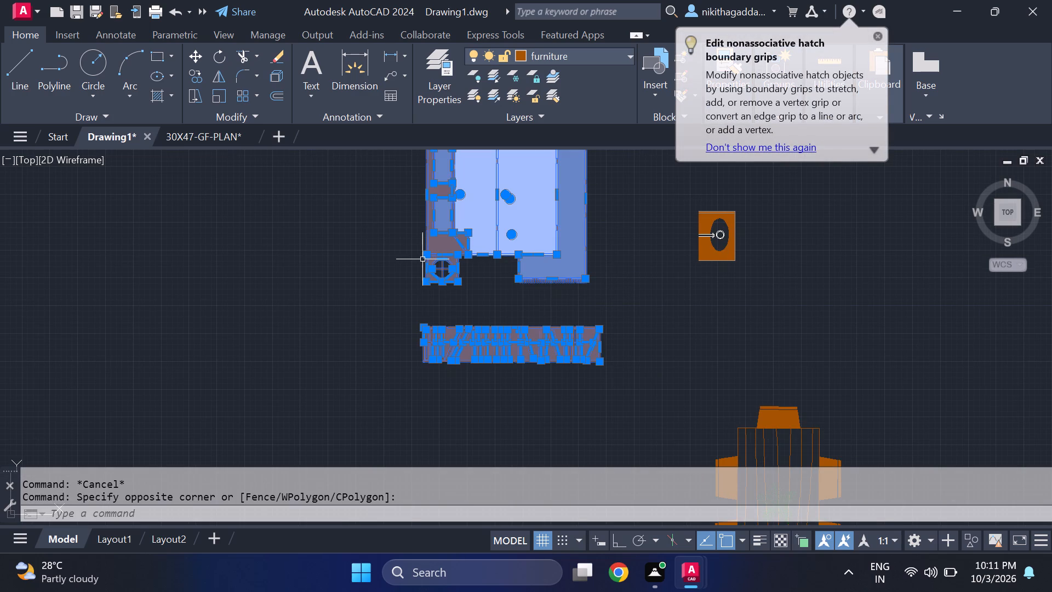
key(Escape)
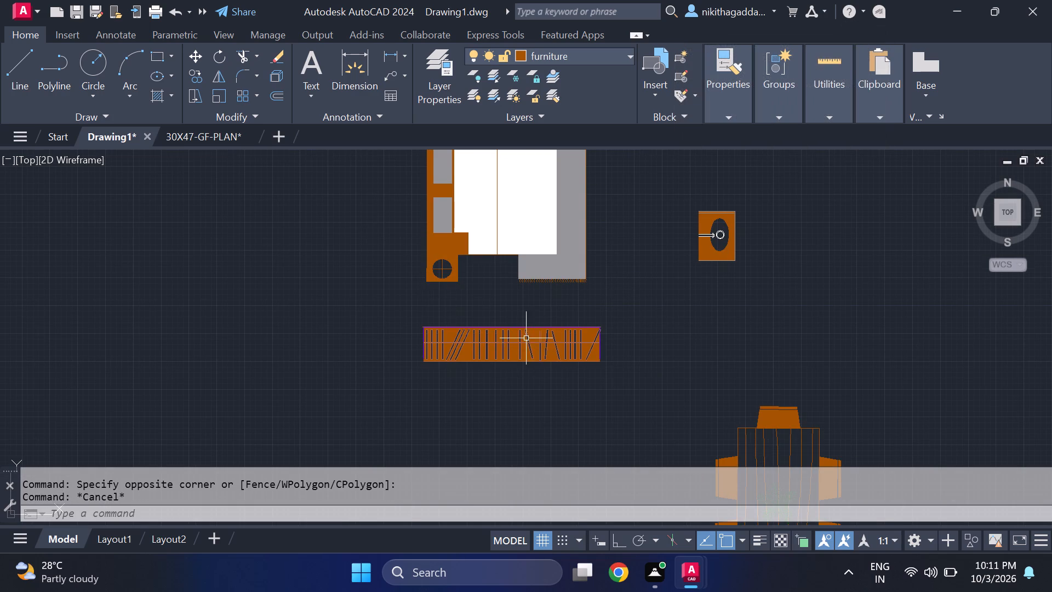
scroll(522, 337, up, 2)
click(547, 331)
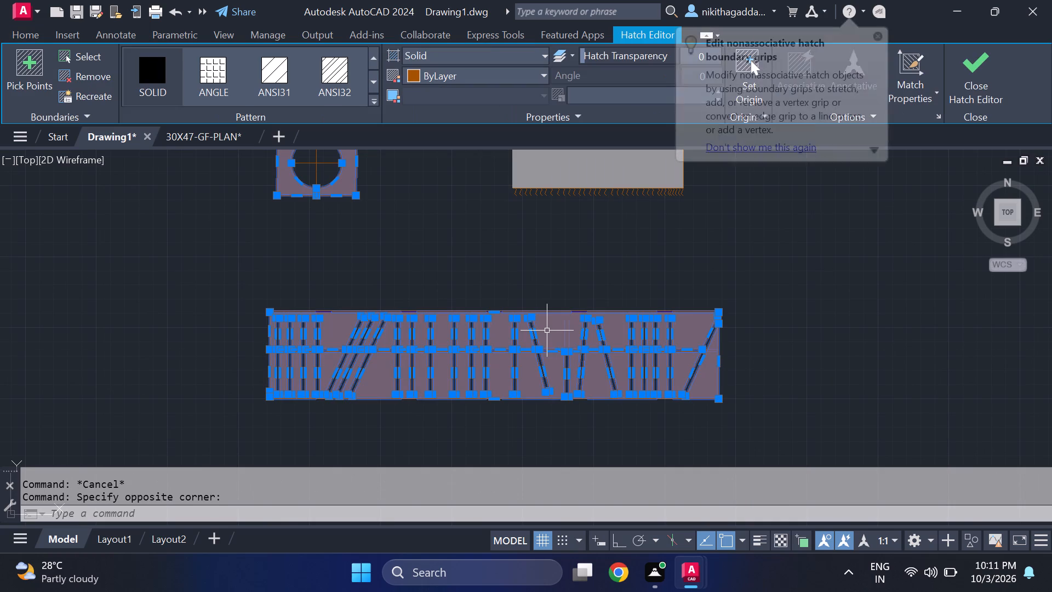
key(Escape)
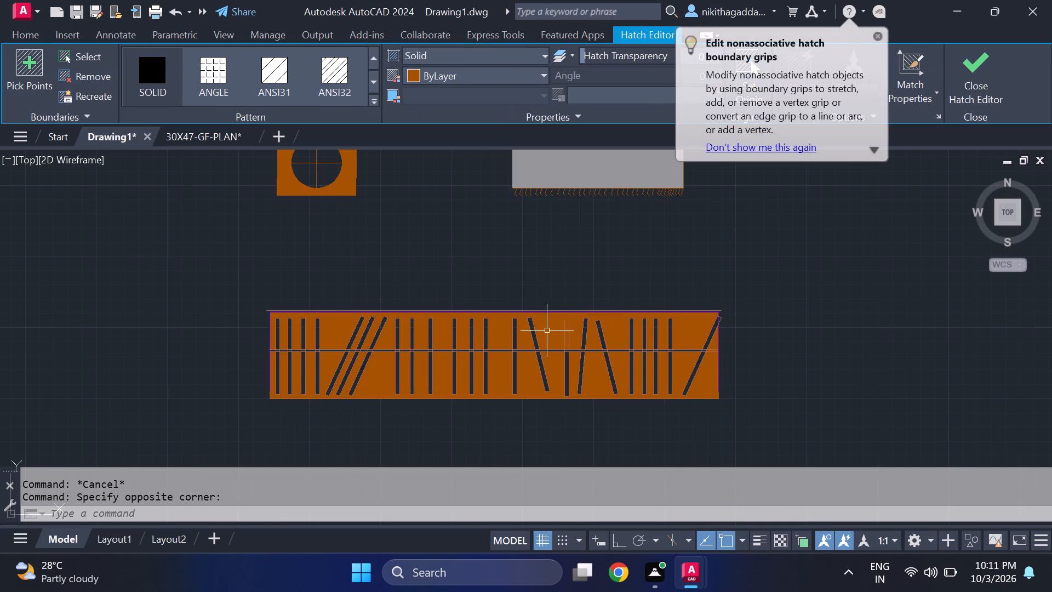
click(584, 322)
scroll(522, 310, down, 2)
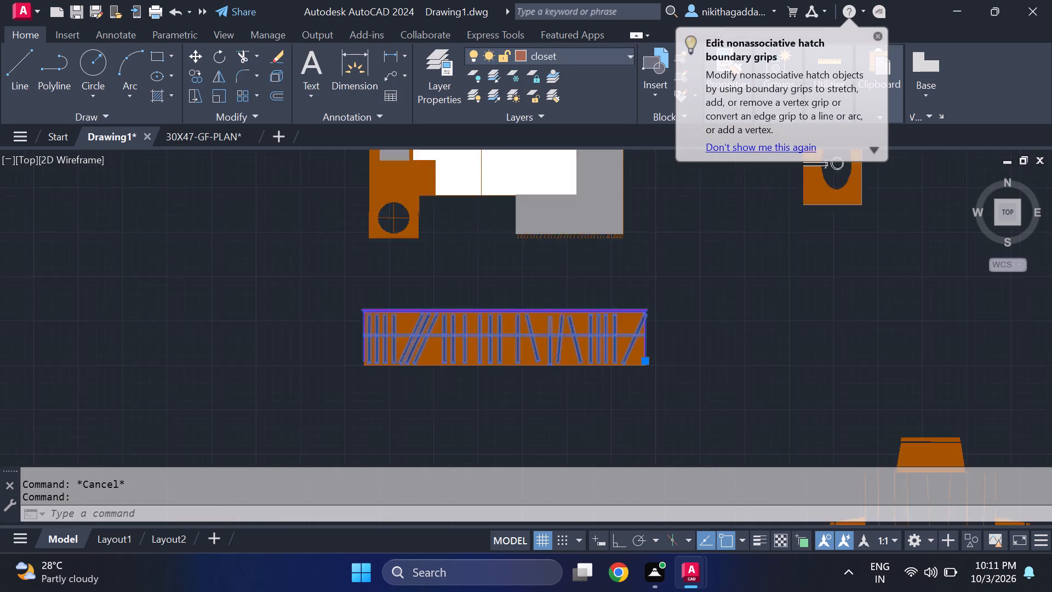
scroll(523, 310, down, 2)
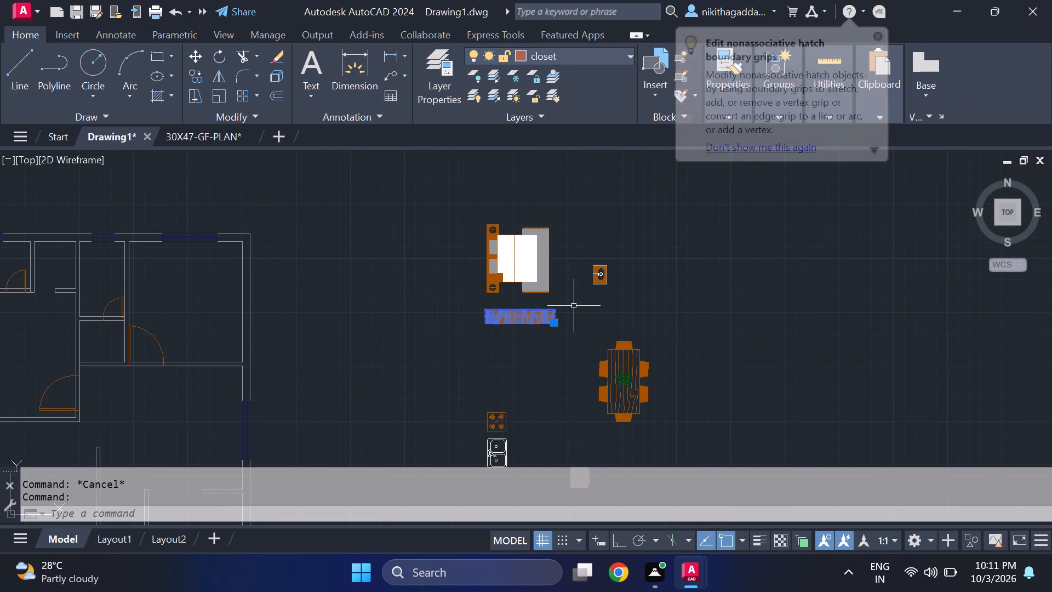
key(Escape)
key(Escape)
key(Escape)
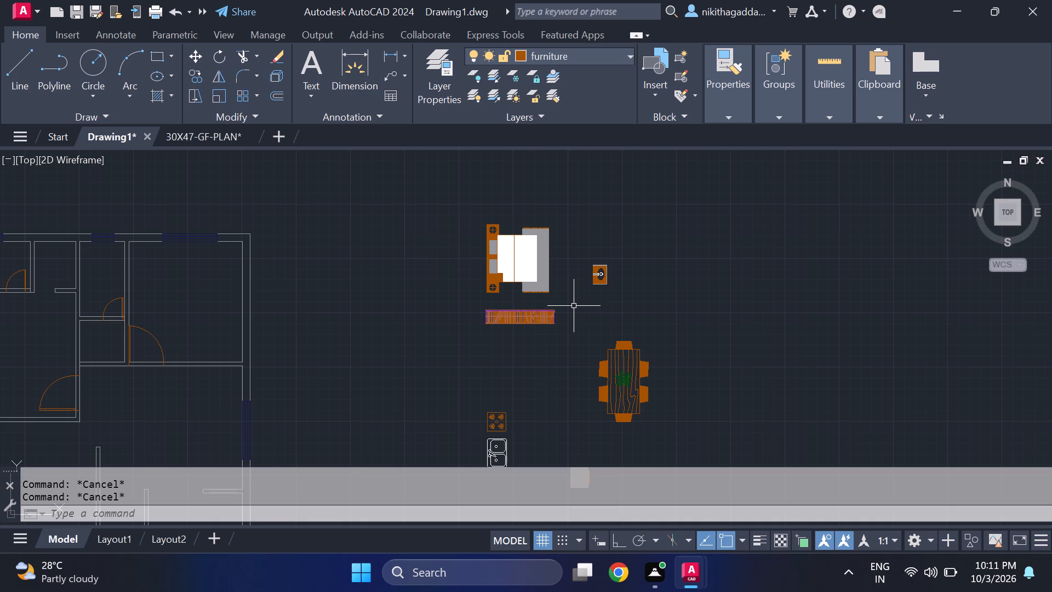
scroll(561, 302, up, 2)
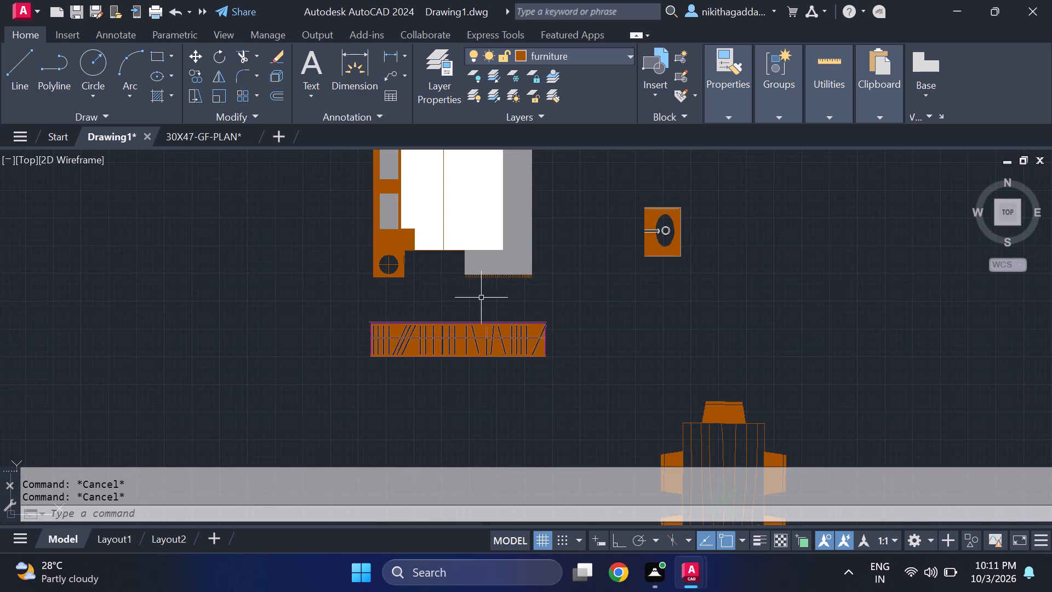
click(444, 334)
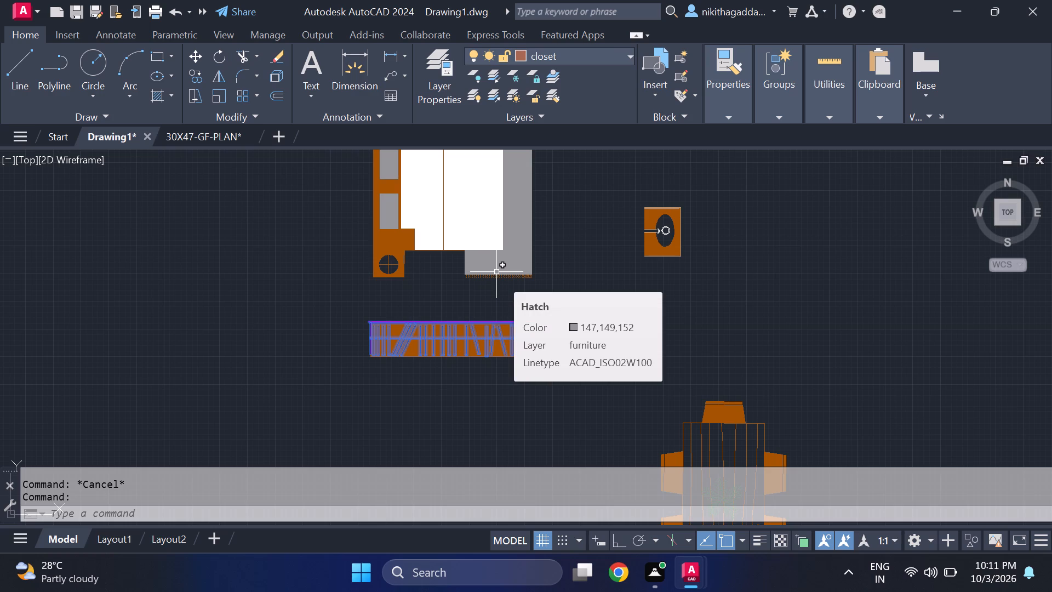
key(Escape)
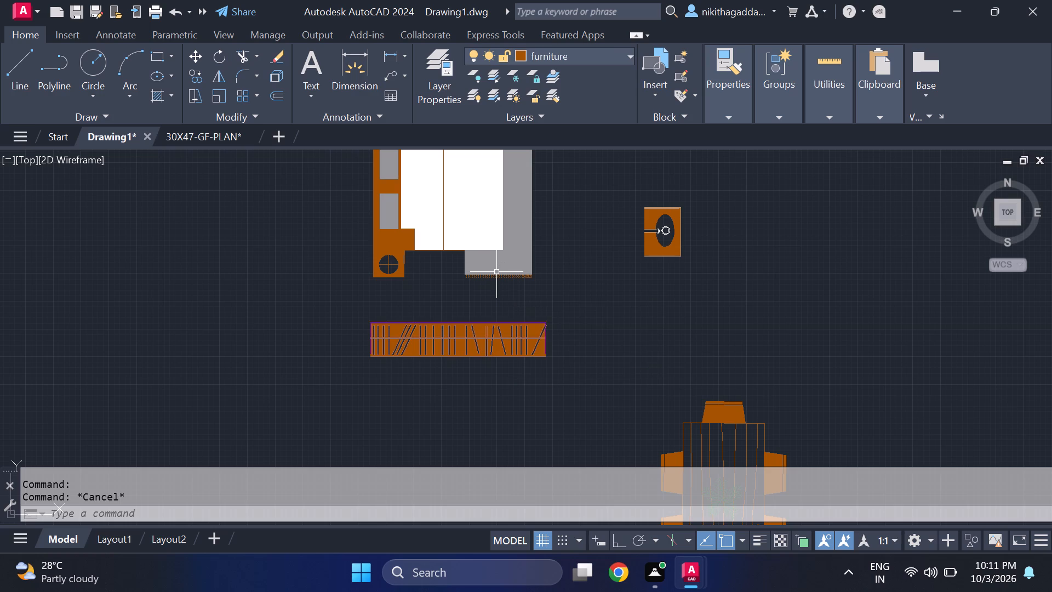
click(493, 272)
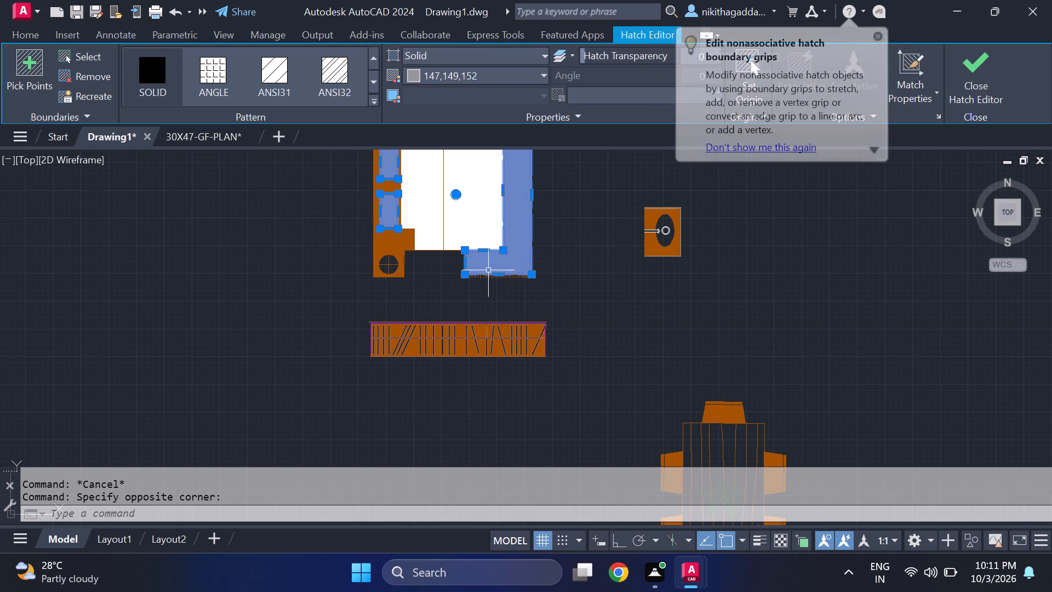
click(389, 242)
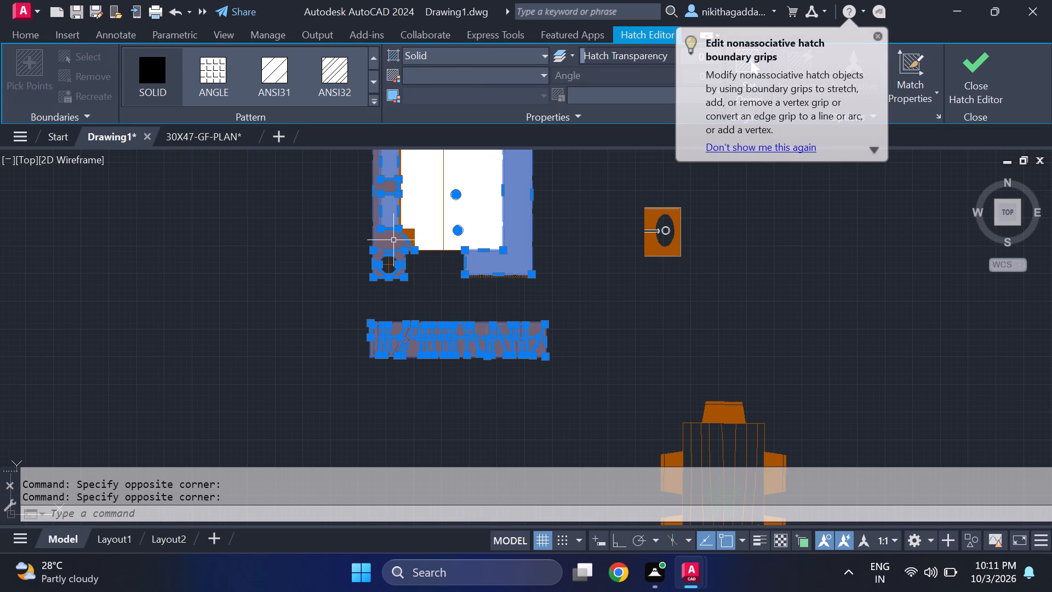
key(Escape)
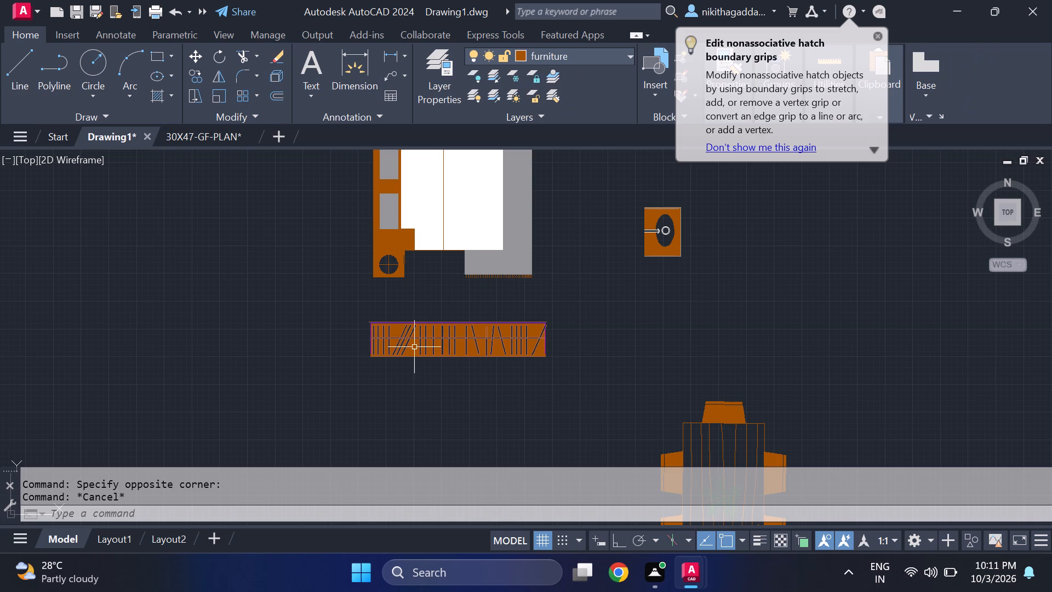
Delete the solid brown hatch shared by the bed's headboard and side tables and the closet below.
click(414, 347)
key(Delete)
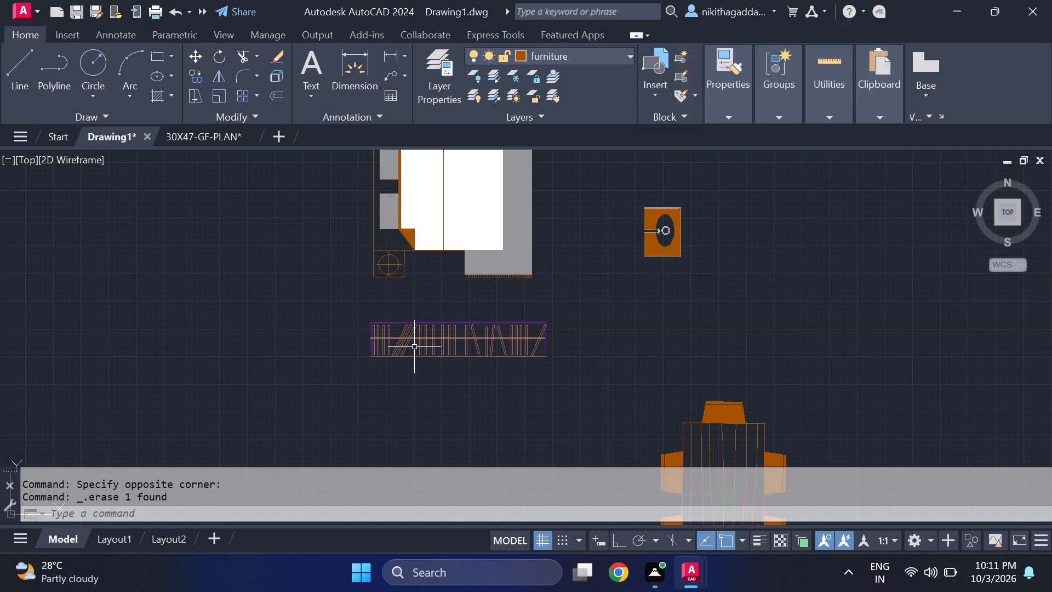
Mirror the bed with its side tables and rug across a vertical line east of it, with Ortho on, keeping the source objects.
middle_drag(427, 293, 391, 295)
scroll(392, 272, down, 2)
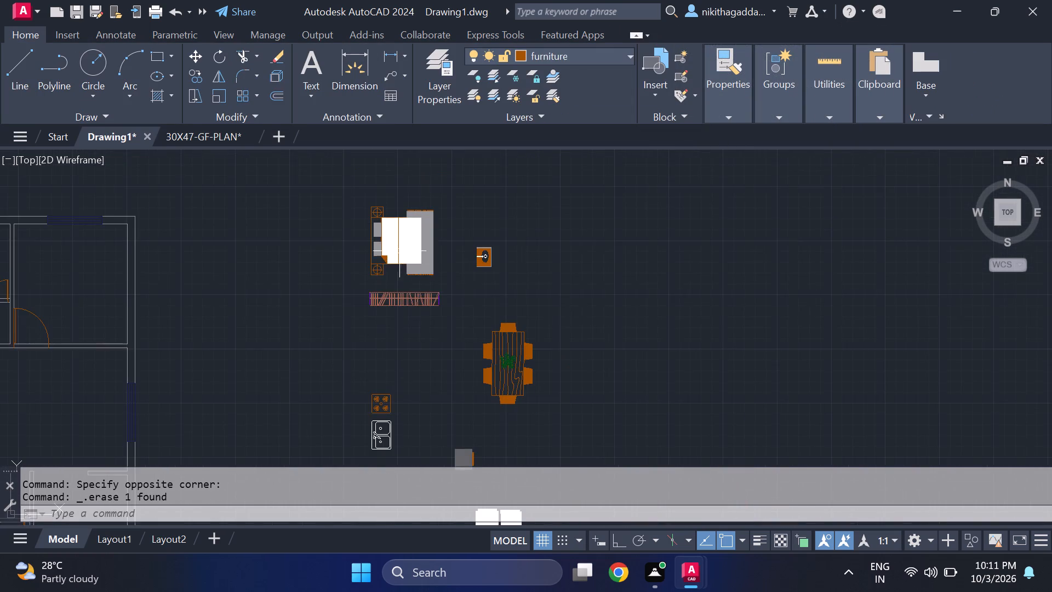
scroll(398, 237, up, 1)
click(498, 180)
click(325, 309)
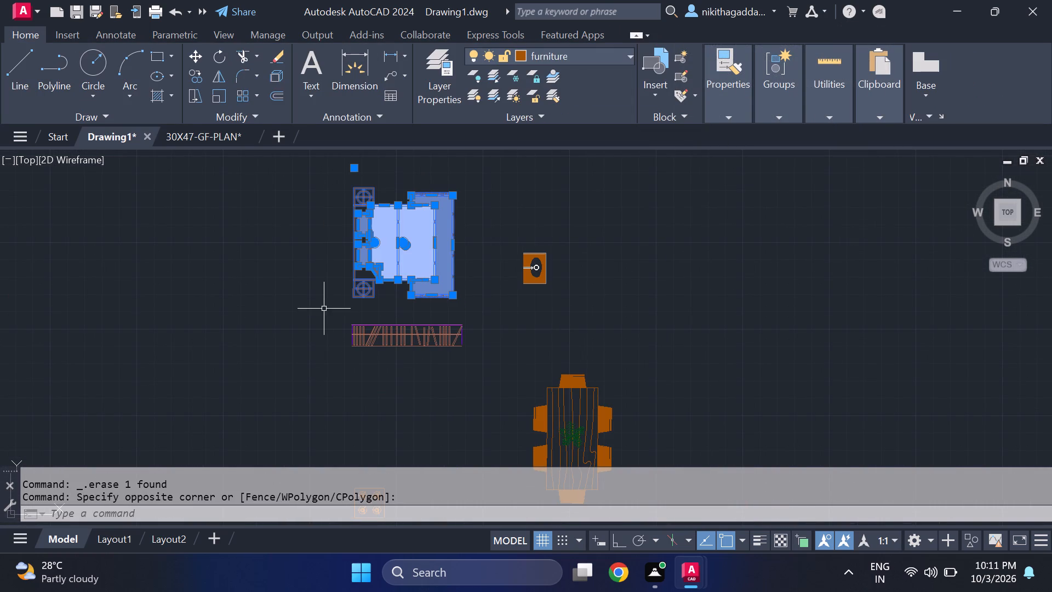
text(mi)
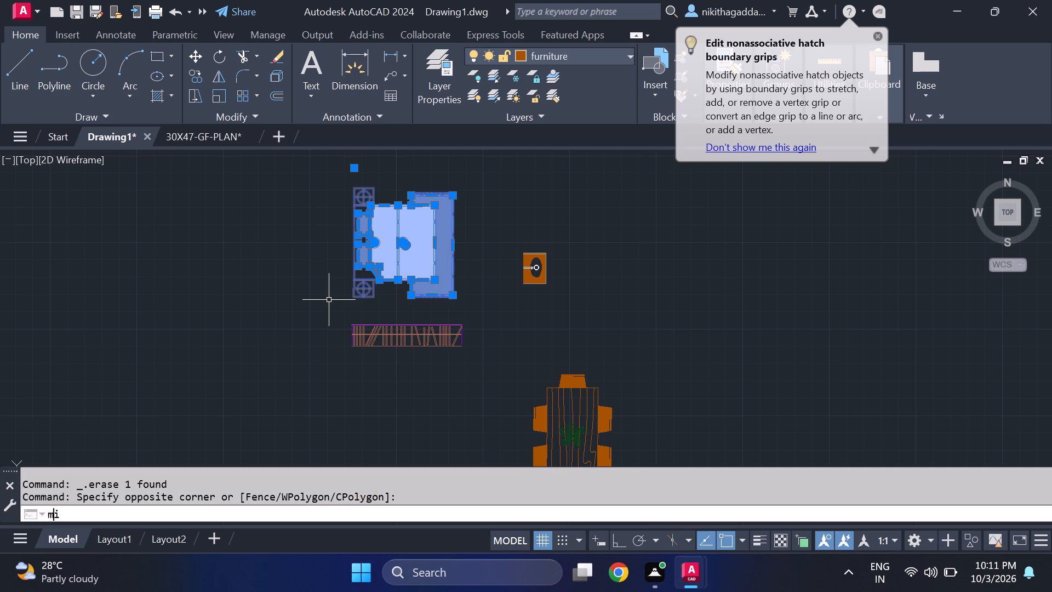
key(Return)
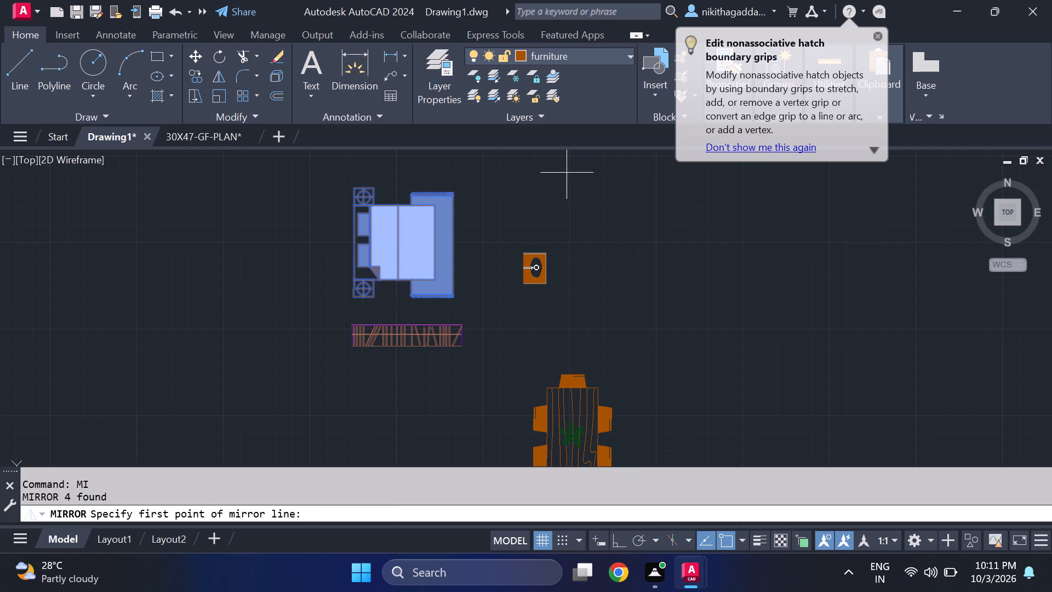
click(567, 173)
key(F8)
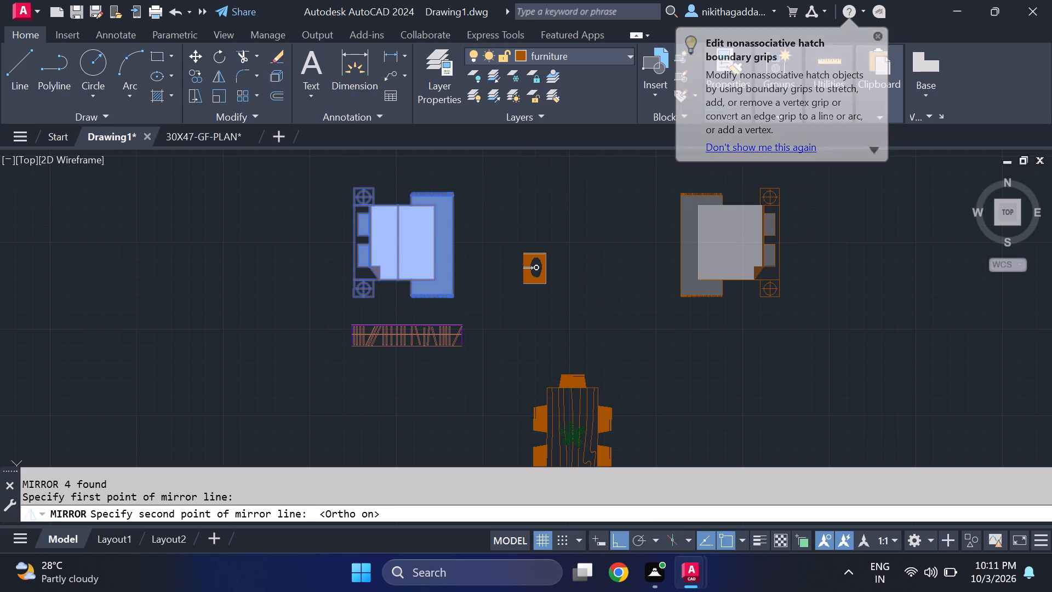
click(609, 321)
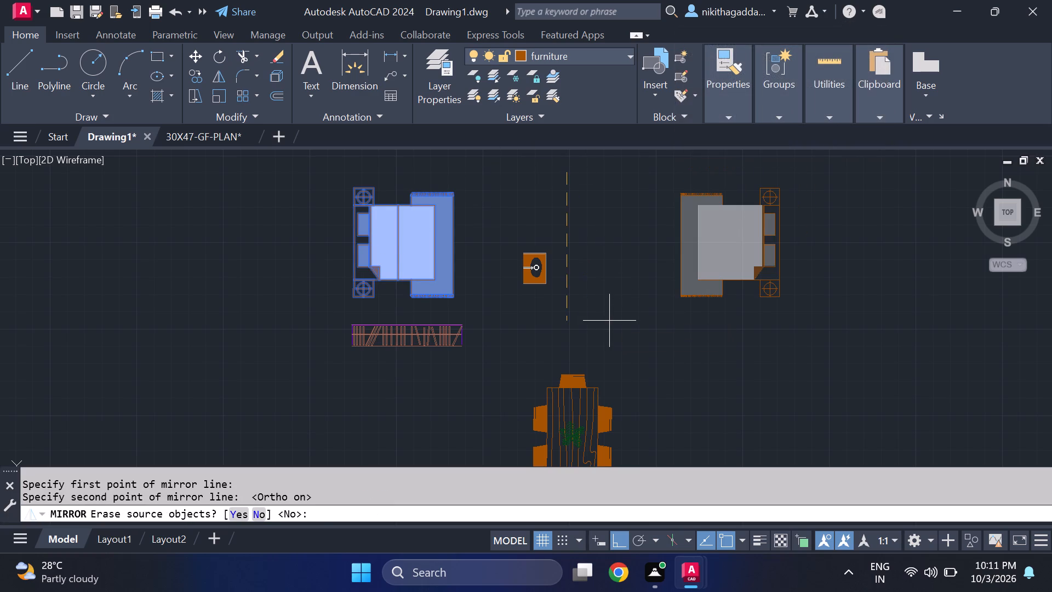
text(no)
key(Return)
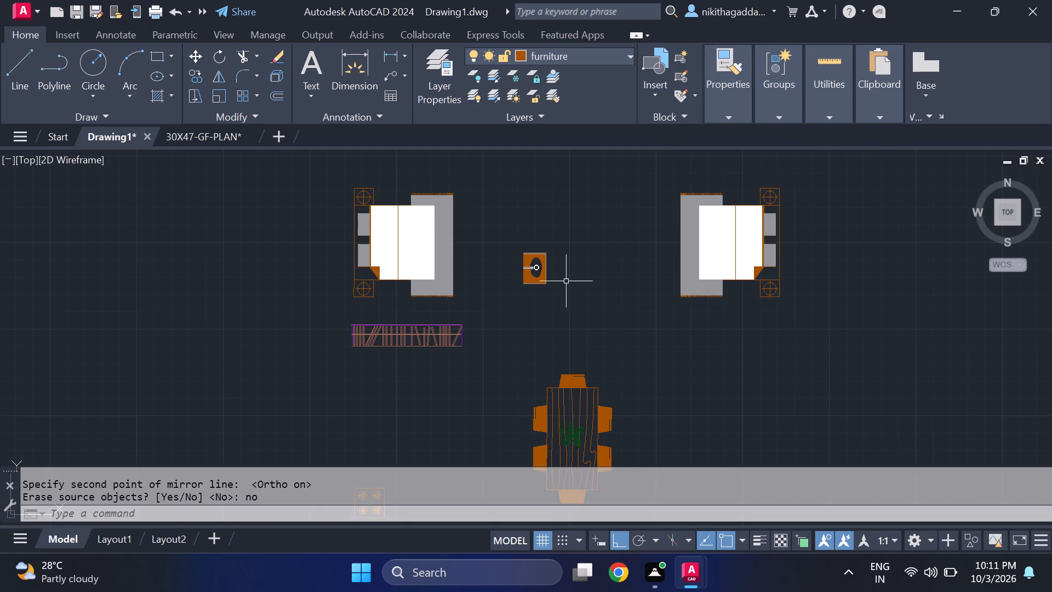
Move the original bed with its side tables and rug into the west bedroom, headboard near the west wall, with Ortho off.
click(472, 183)
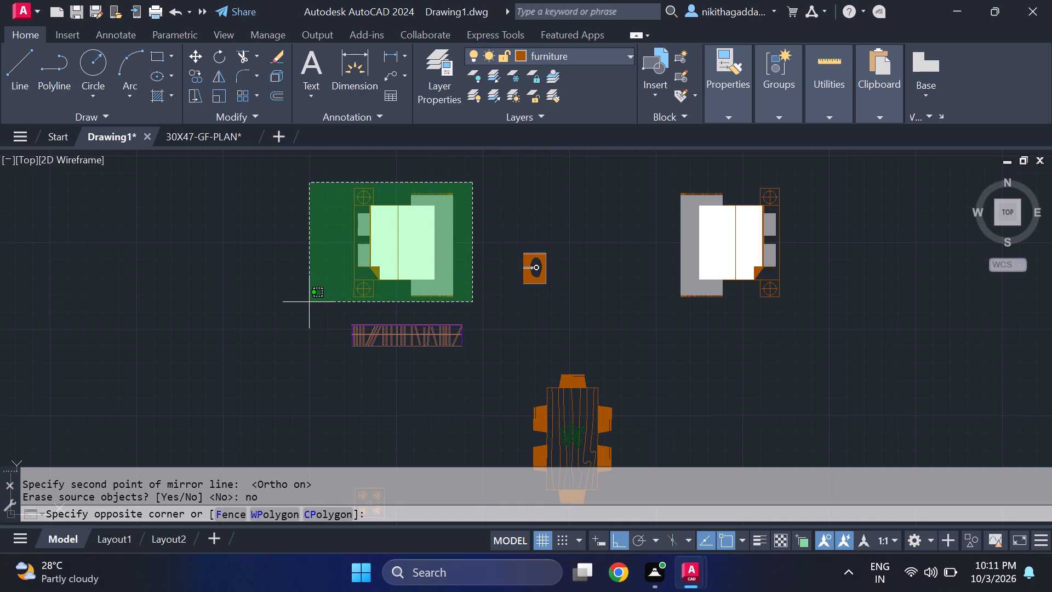
click(308, 302)
key(m)
key(Return)
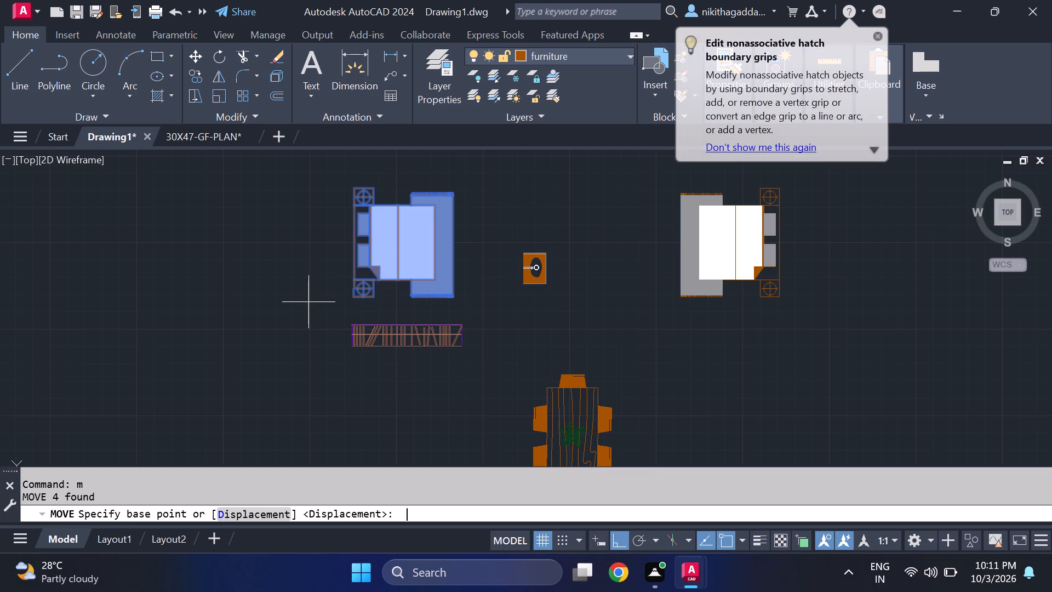
click(391, 236)
scroll(147, 311, down, 2)
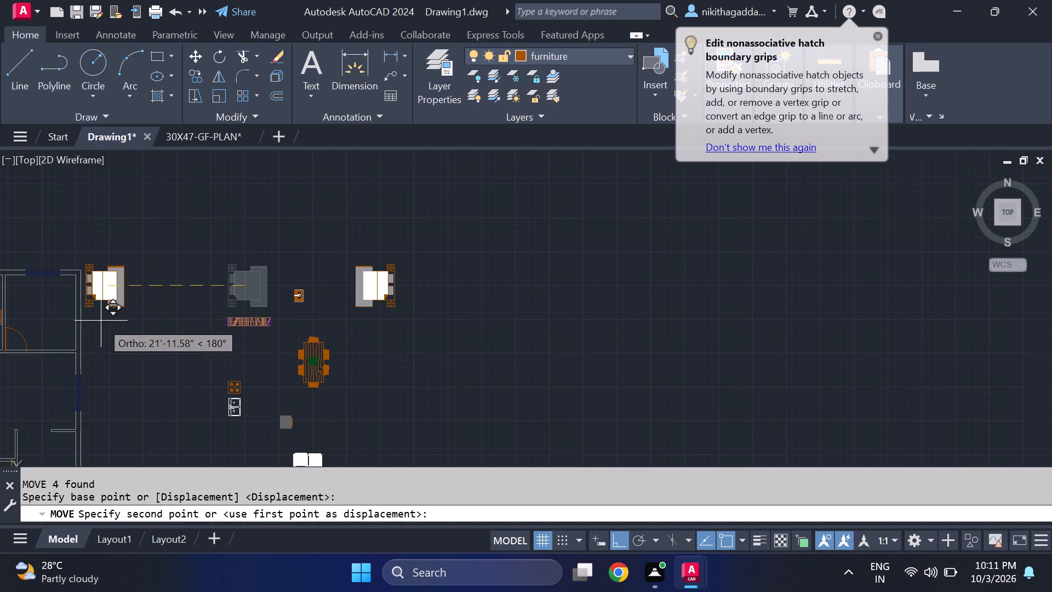
key(F8)
scroll(197, 322, down, 1)
middle_drag(241, 310, 265, 300)
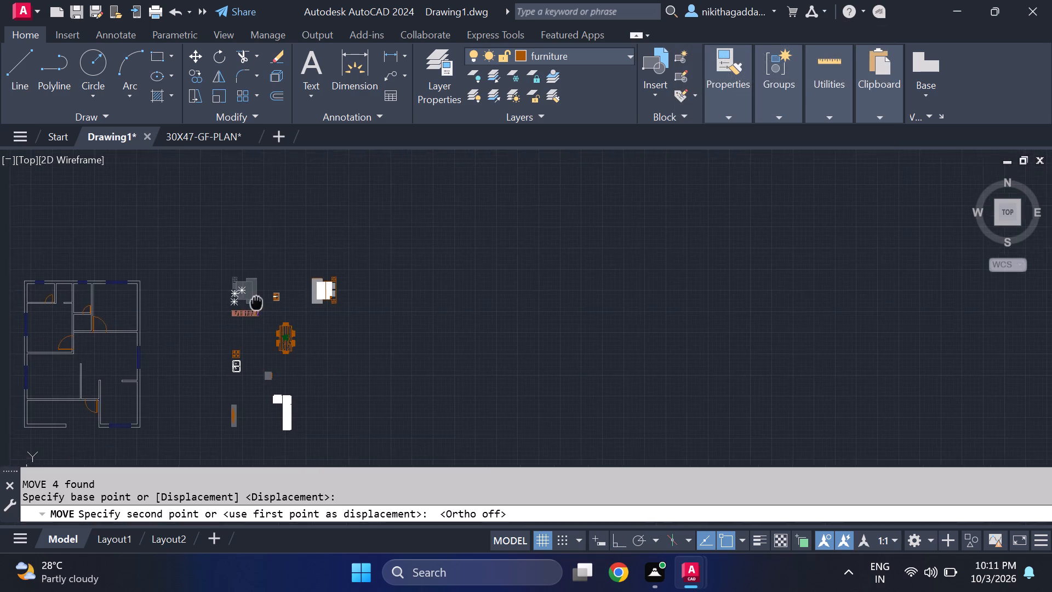
middle_drag(265, 300, 666, 202)
scroll(454, 218, up, 2)
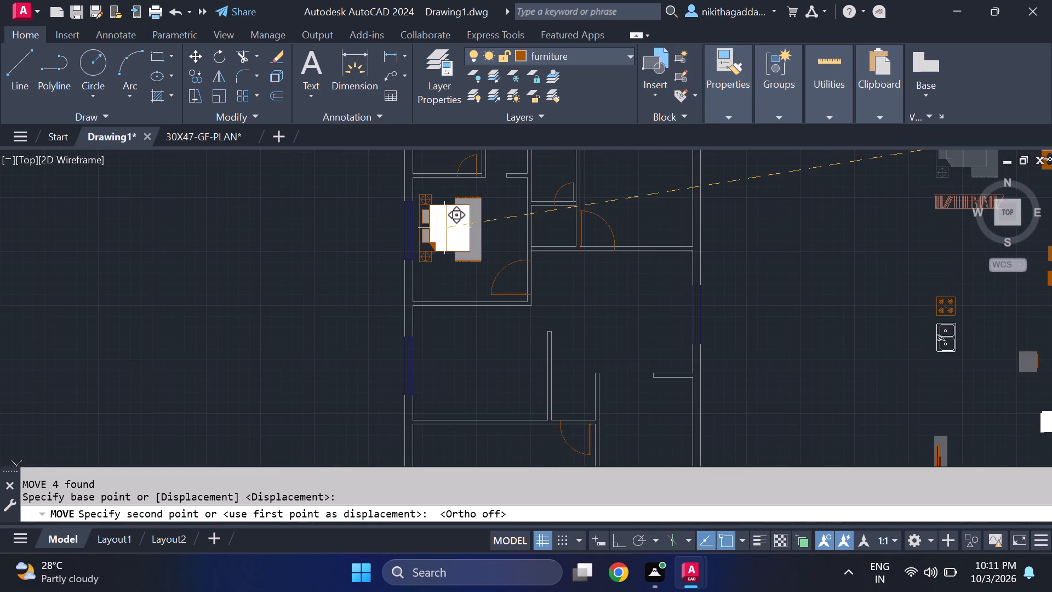
scroll(444, 228, up, 3)
scroll(448, 197, down, 1)
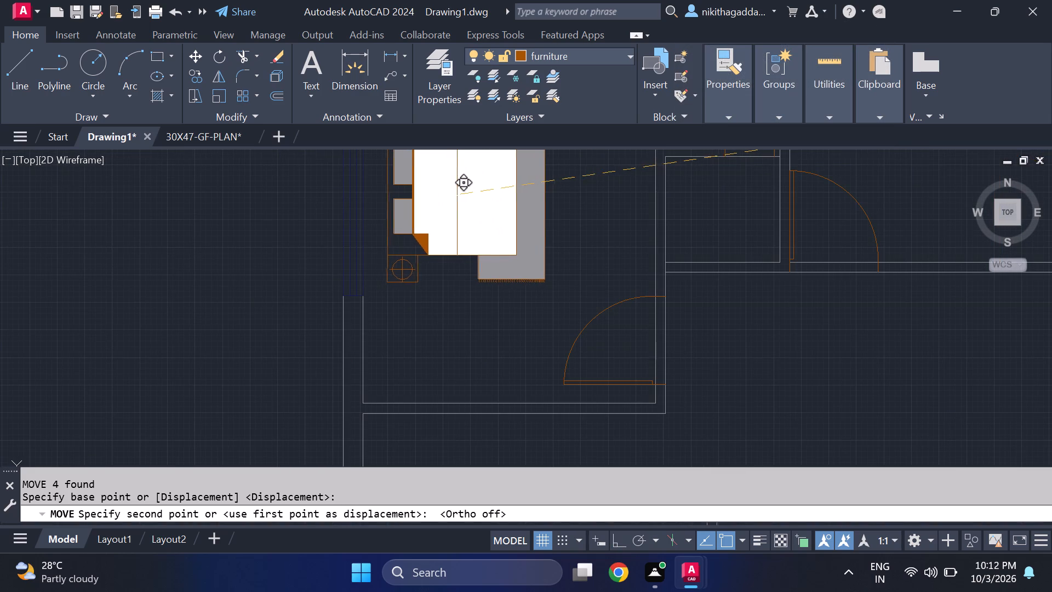
scroll(455, 194, down, 1)
click(450, 202)
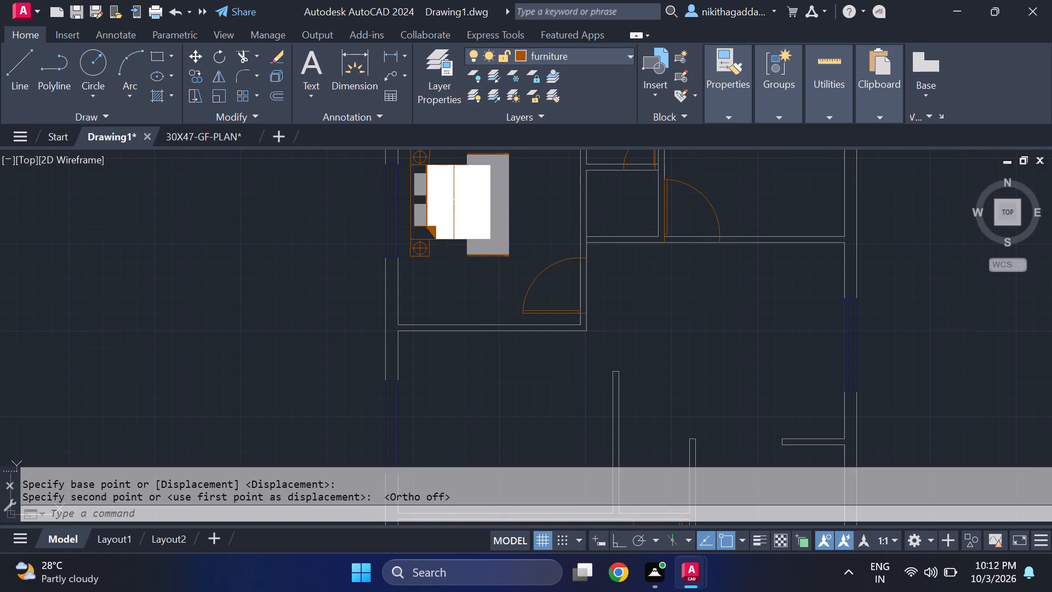
Move the mirrored bed with its side tables and rug into the northeast bedroom, headboard near the east wall.
scroll(570, 210, down, 3)
scroll(860, 156, up, 2)
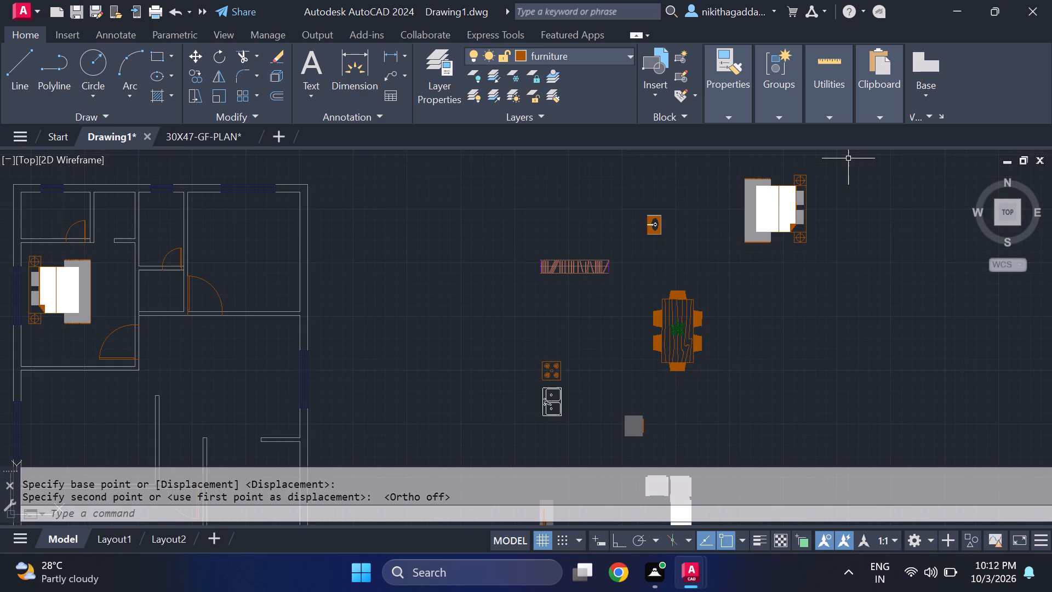
drag(848, 155, 843, 156)
click(734, 264)
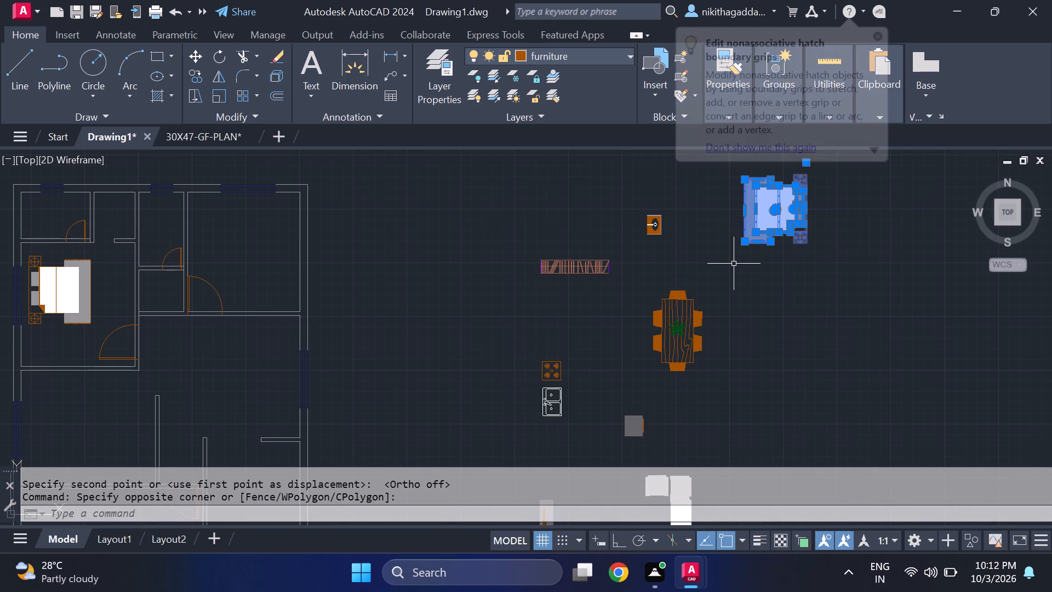
key(m)
key(Return)
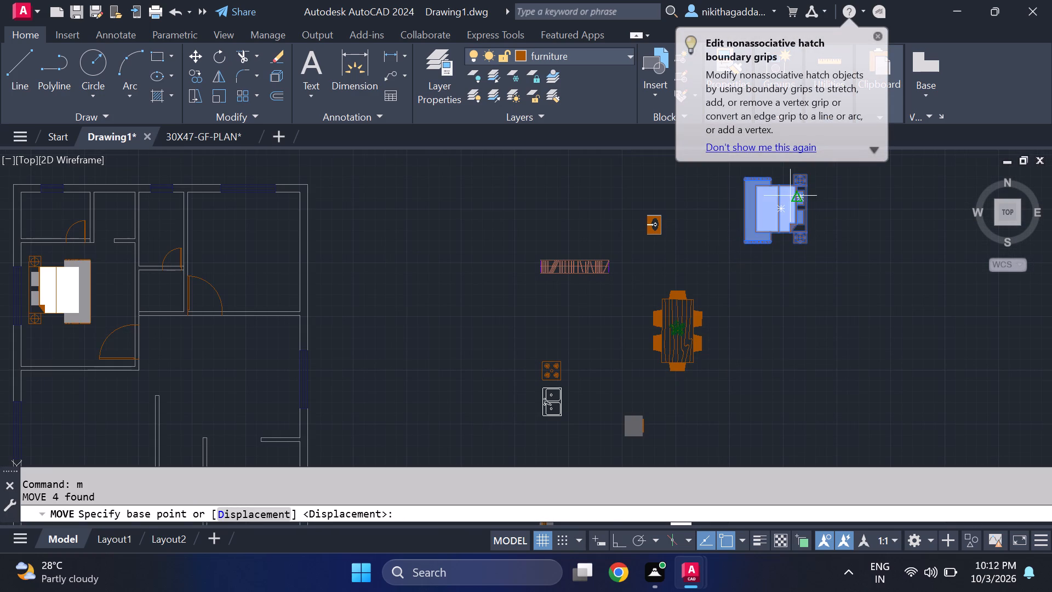
click(777, 207)
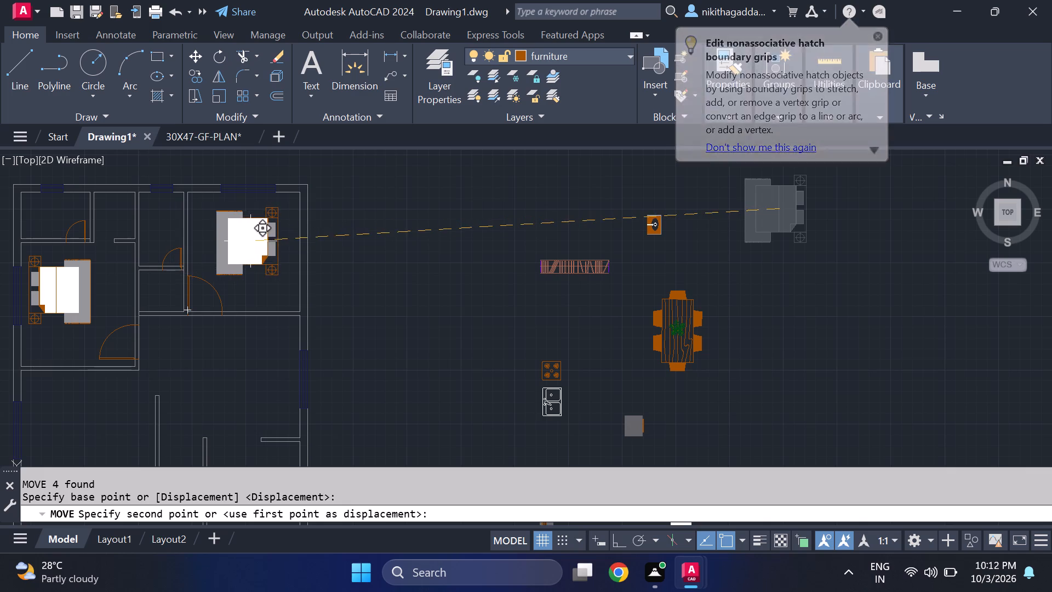
scroll(254, 241, up, 2)
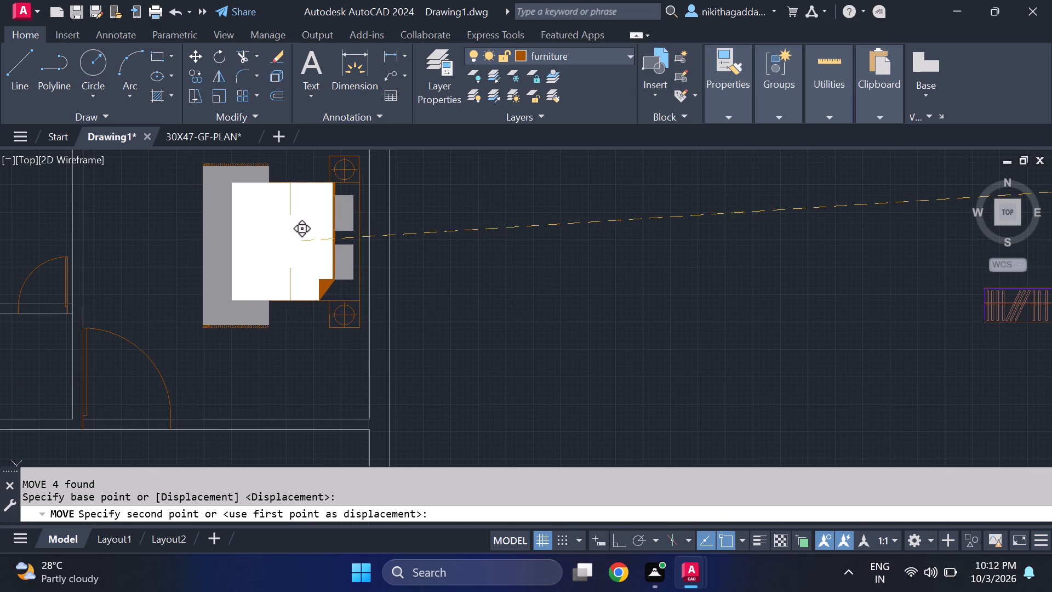
click(291, 242)
Scale the closet down freehand from its upper east corner to about three quarters of its size.
scroll(336, 219, down, 2)
scroll(495, 267, down, 2)
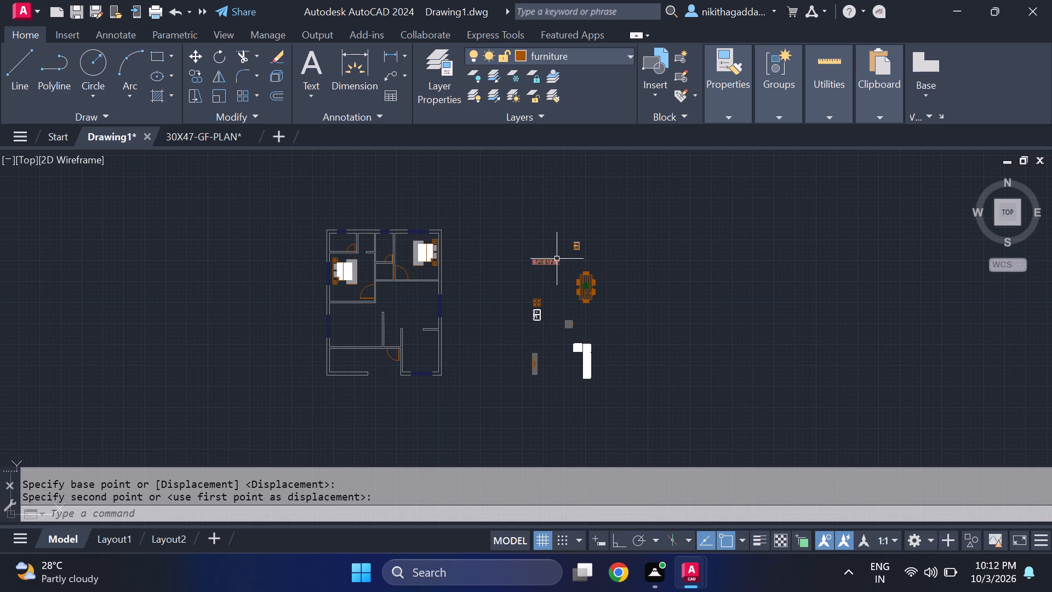
scroll(557, 259, up, 3)
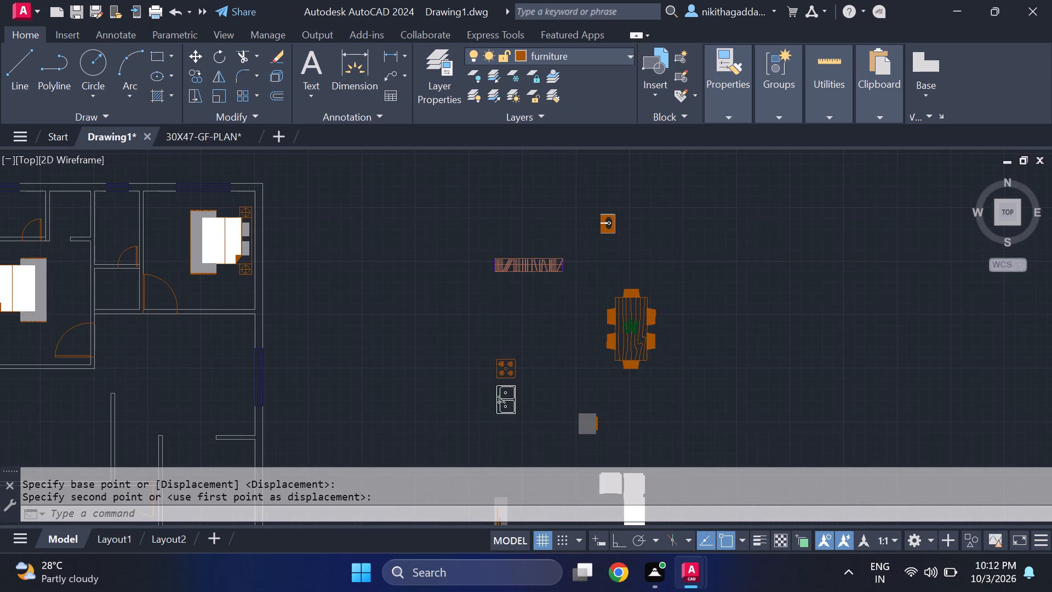
scroll(557, 261, up, 2)
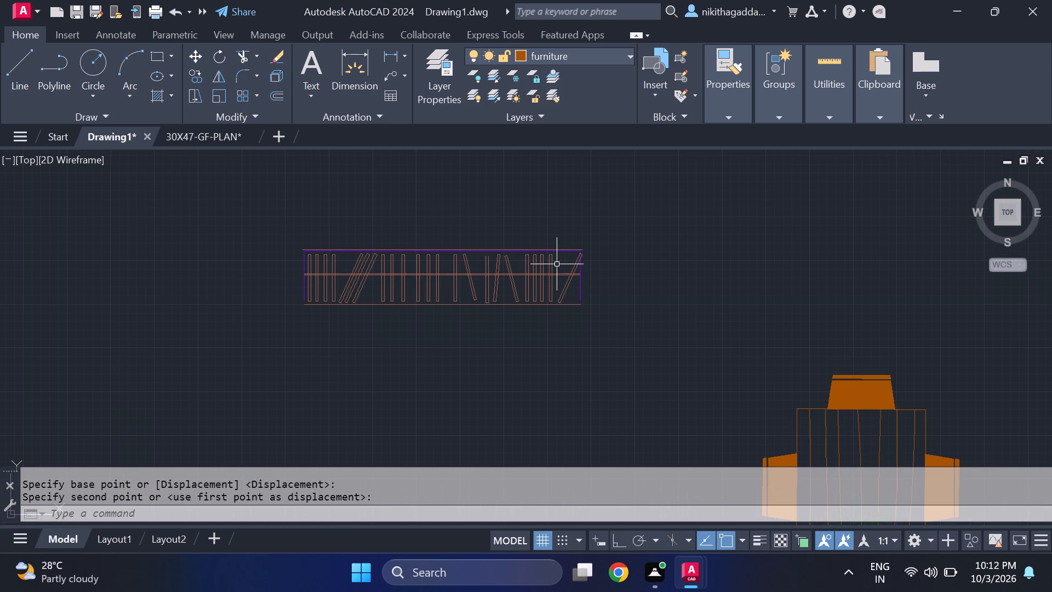
scroll(572, 244, up, 1)
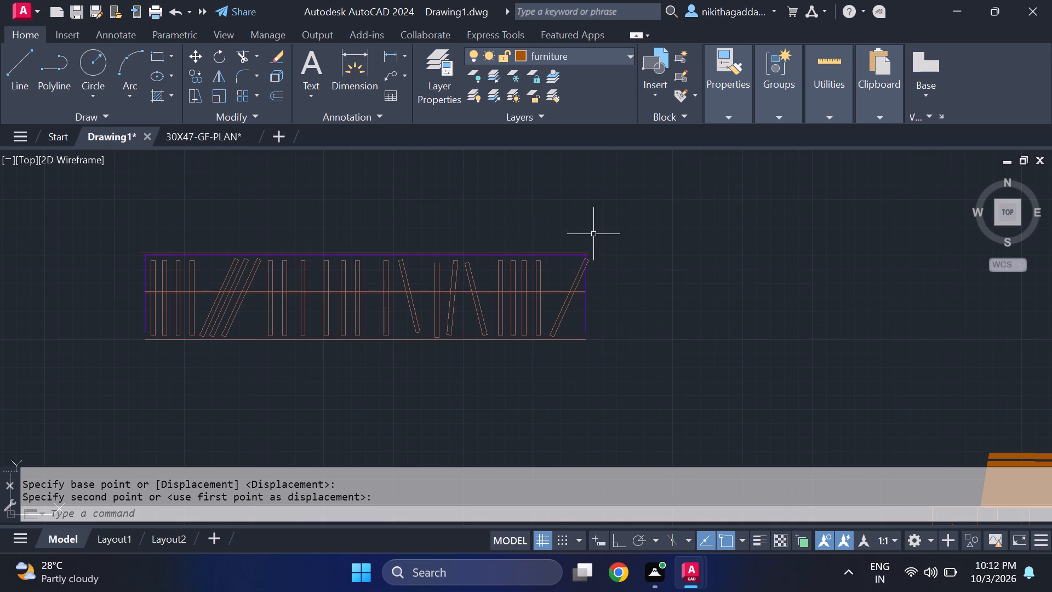
click(593, 234)
click(106, 373)
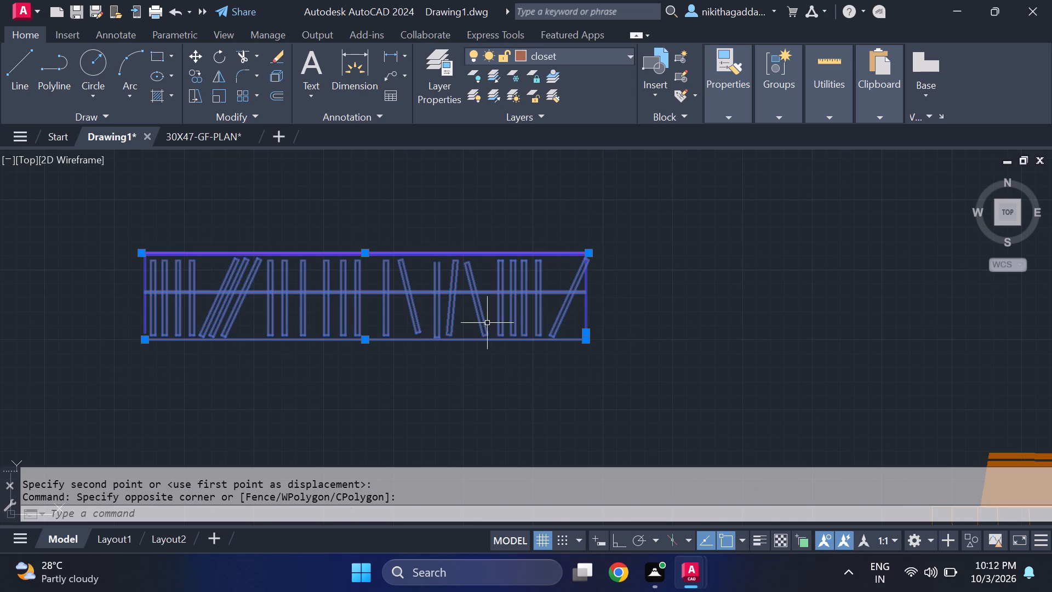
text(scale)
key(Return)
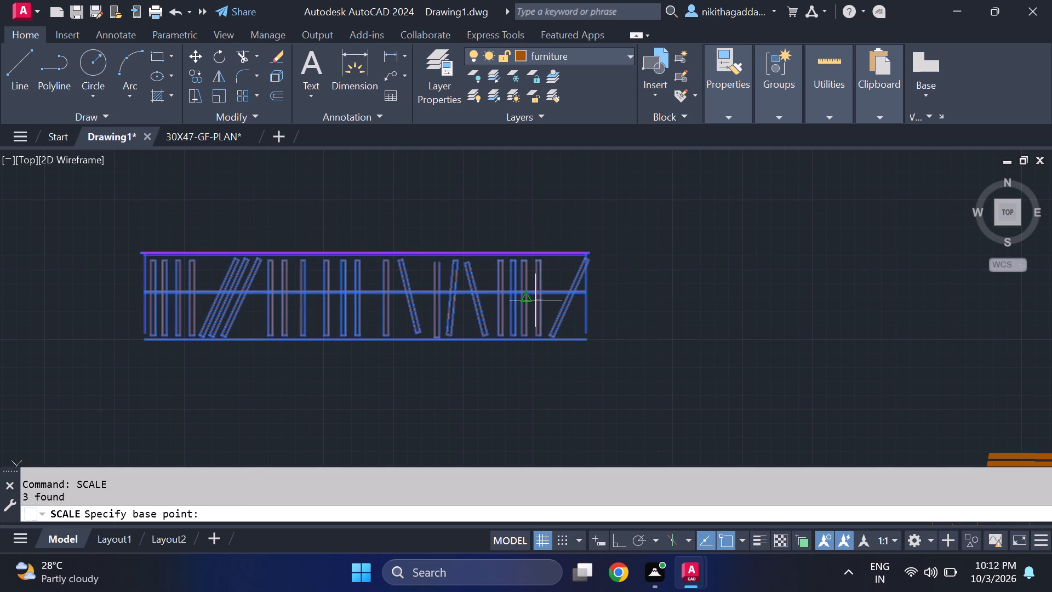
click(594, 249)
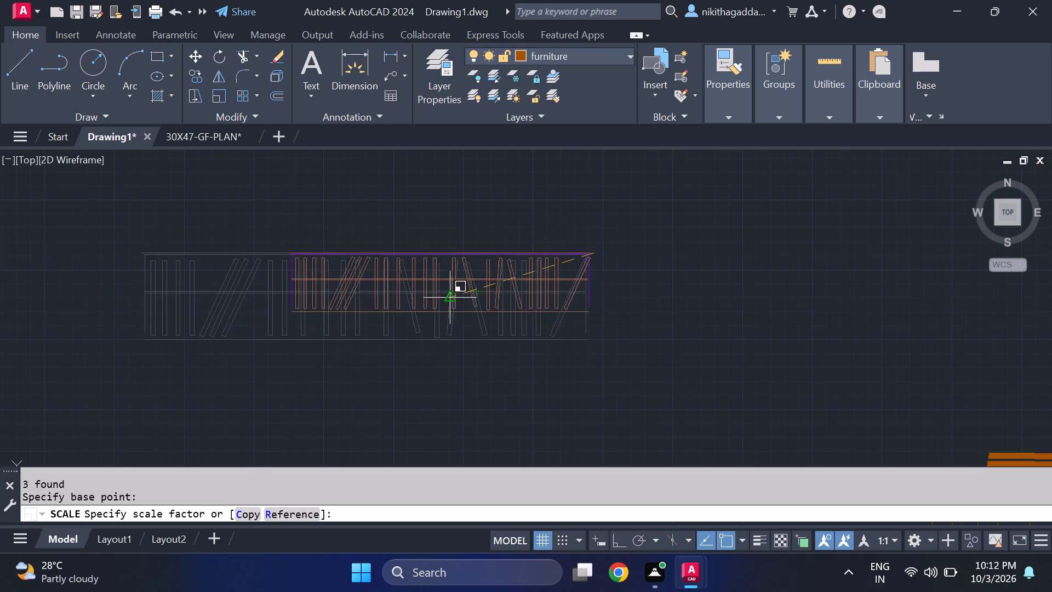
scroll(481, 291, down, 7)
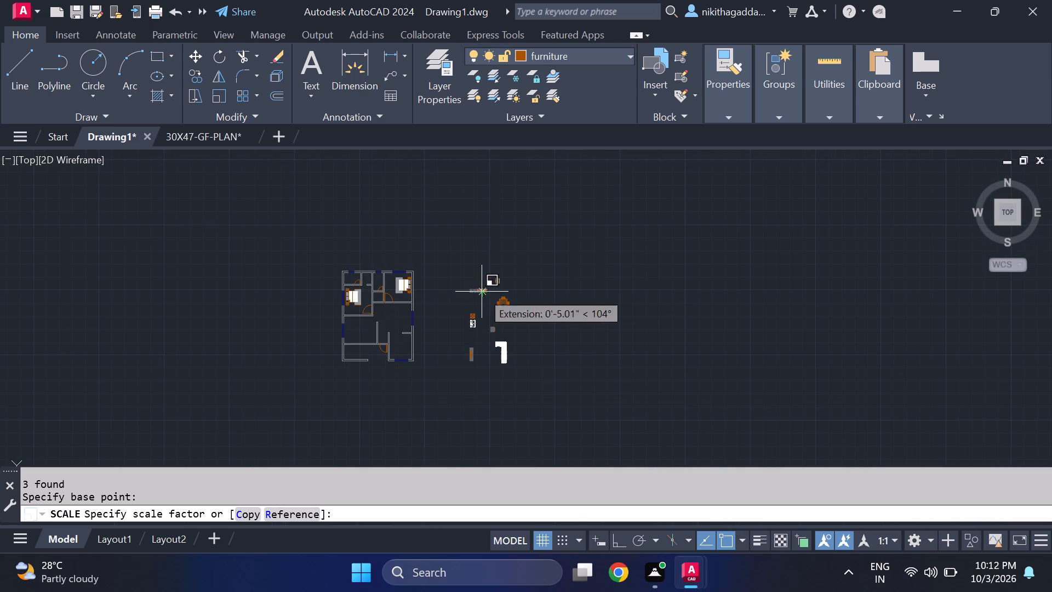
scroll(481, 292, up, 6)
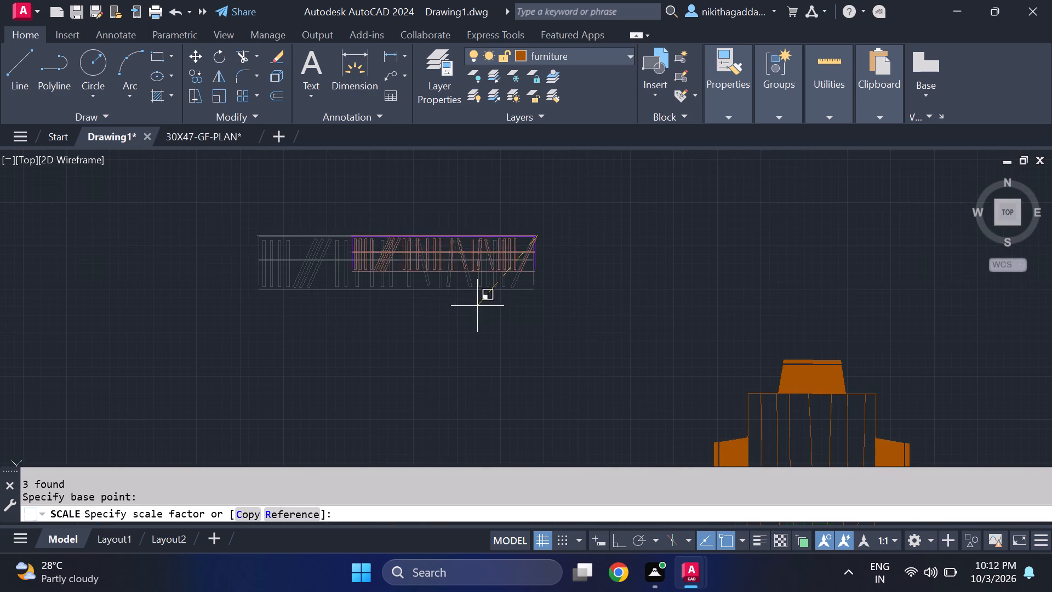
scroll(474, 309, up, 2)
scroll(447, 323, down, 1)
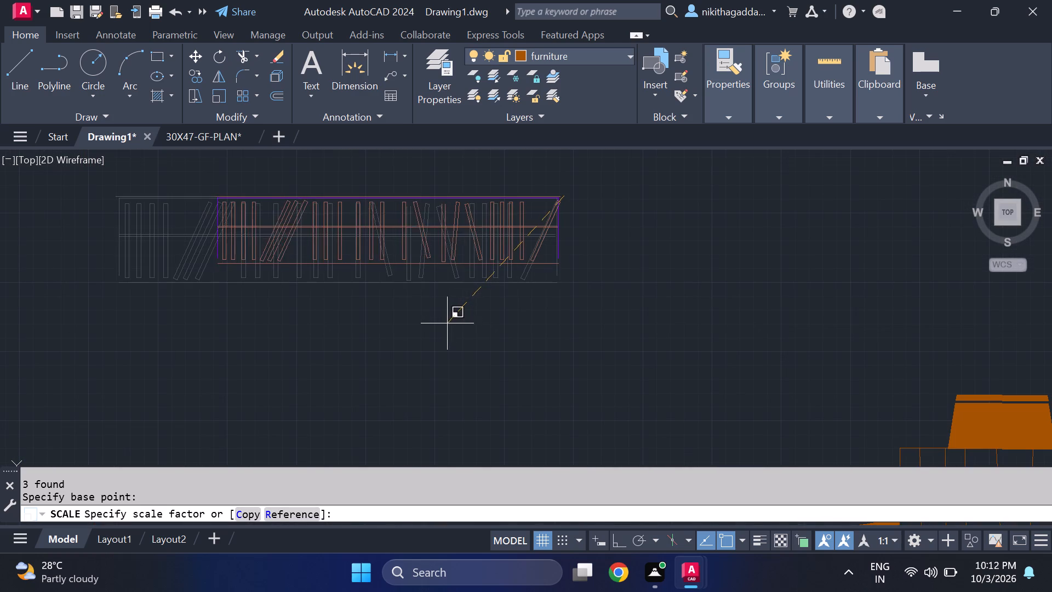
click(452, 320)
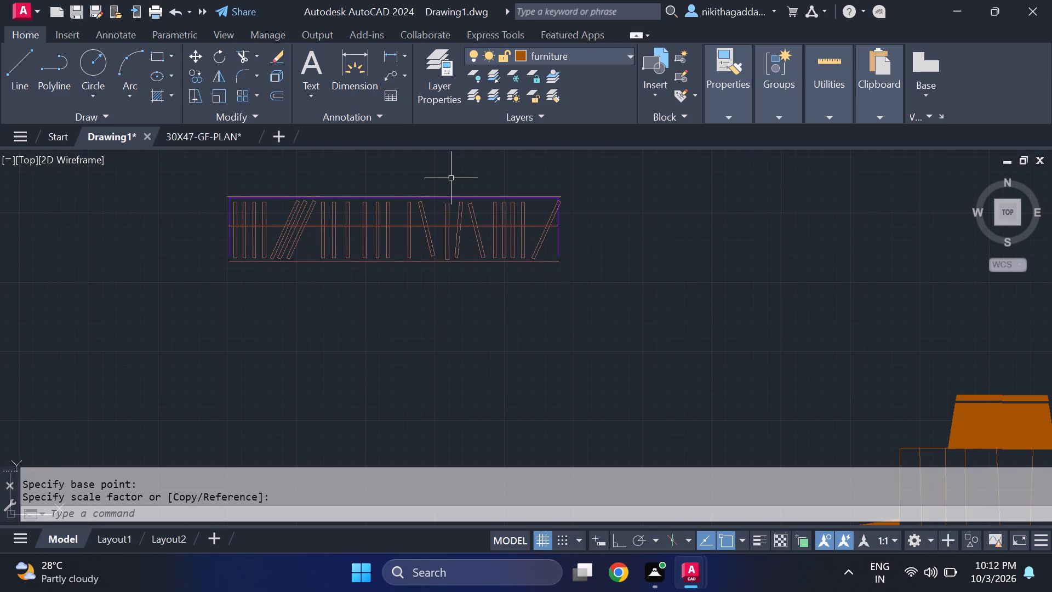
Draw lines down the closet's west end, from the purple outline's upper corner to the end of the bottom edge.
key(l)
key(Return)
scroll(242, 191, up, 1)
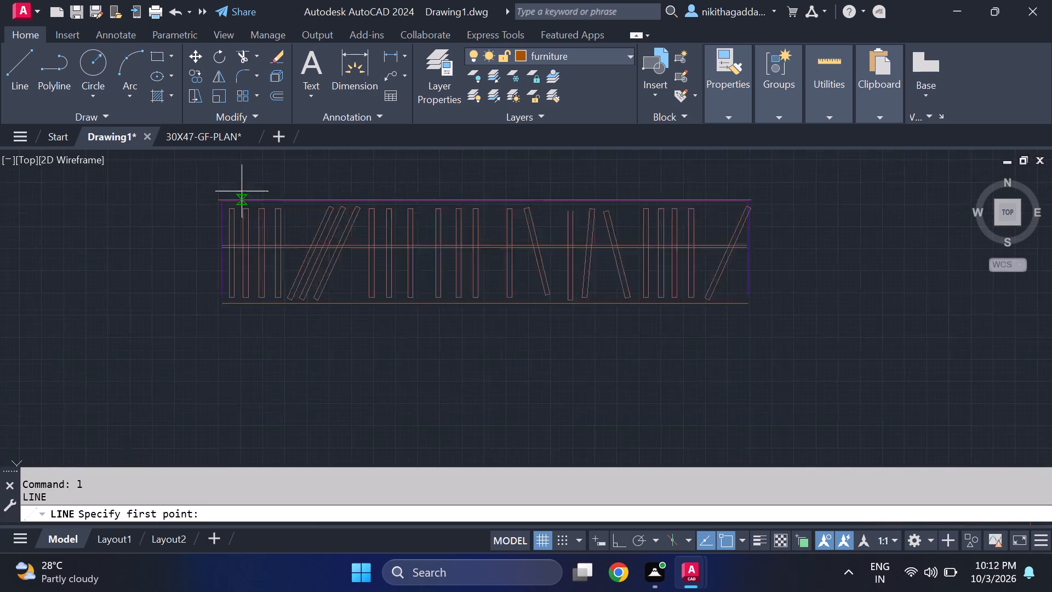
scroll(242, 191, up, 1)
click(212, 212)
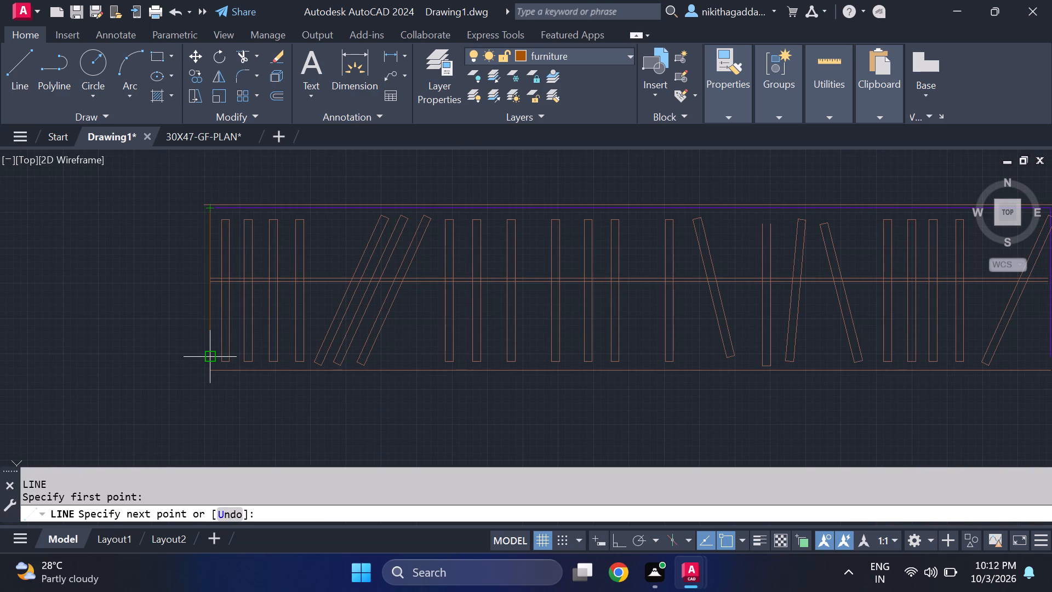
click(205, 356)
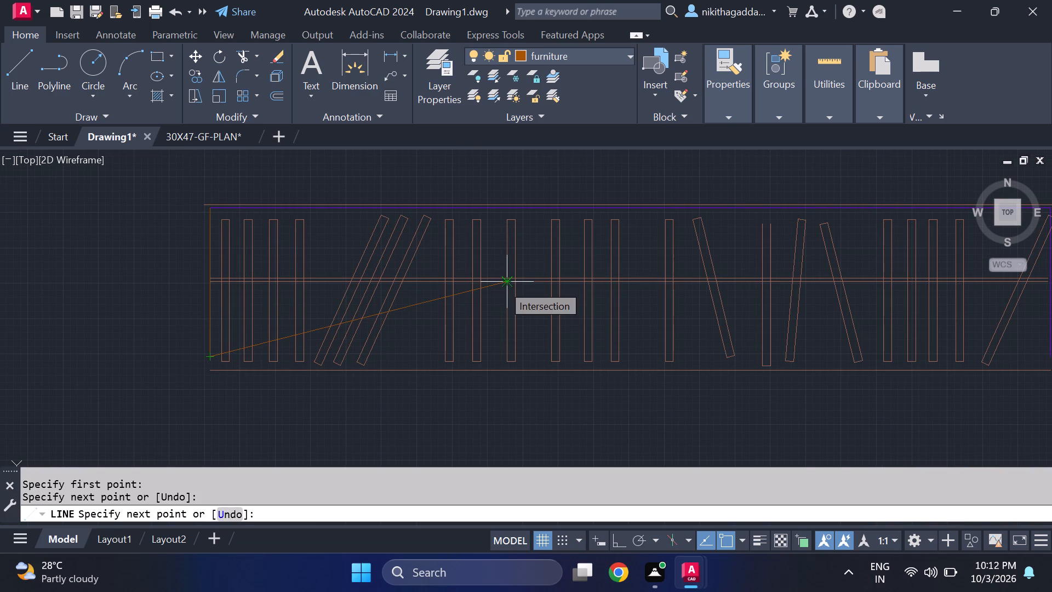
click(212, 373)
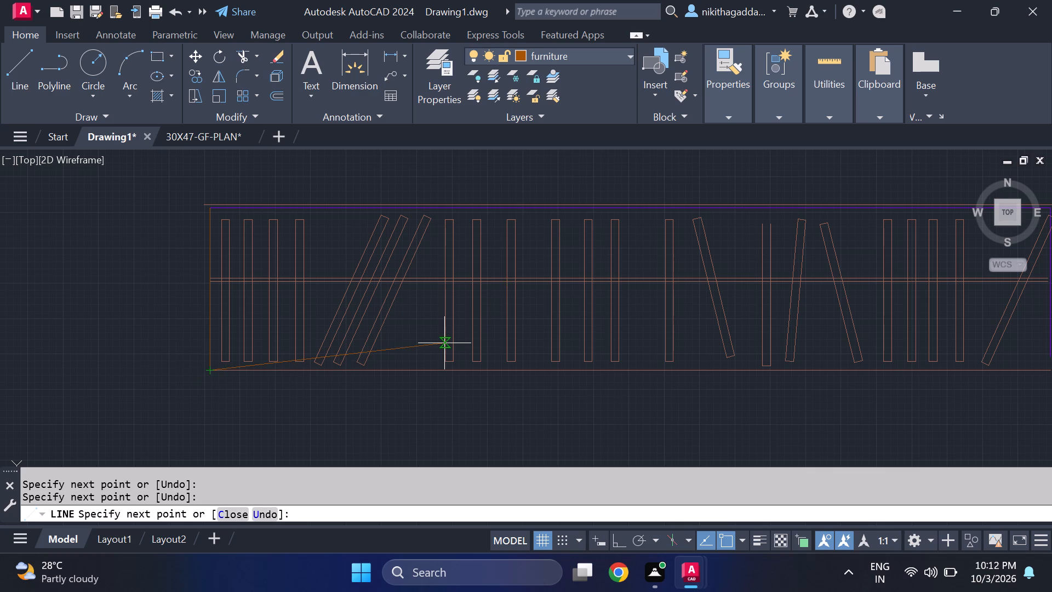
key(Escape)
Draw lines along the closet's purple upper edge from the west corner, continuing down its east end to the bottom edge.
key(space)
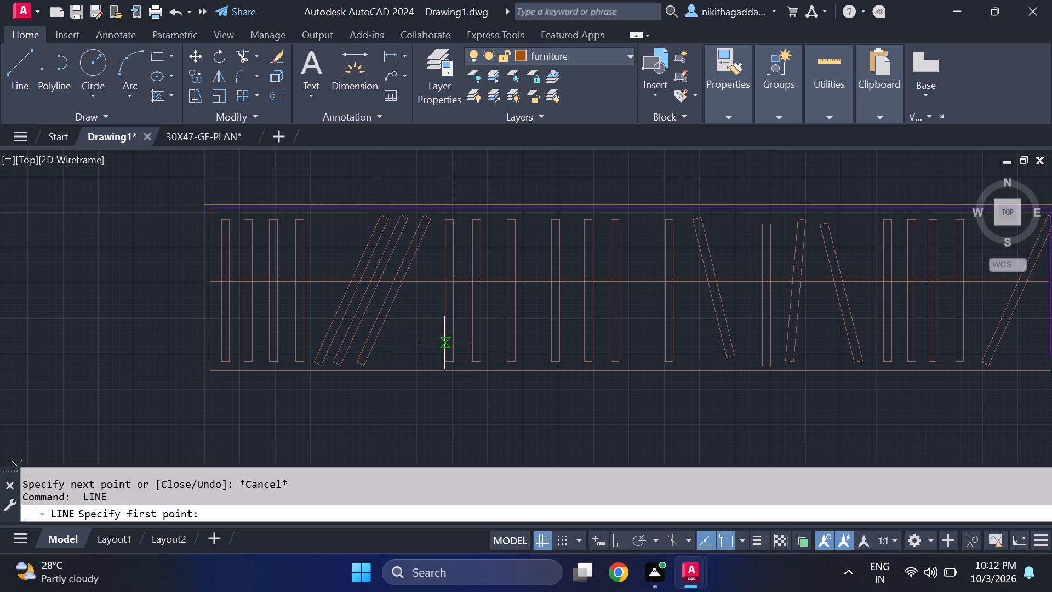
click(210, 210)
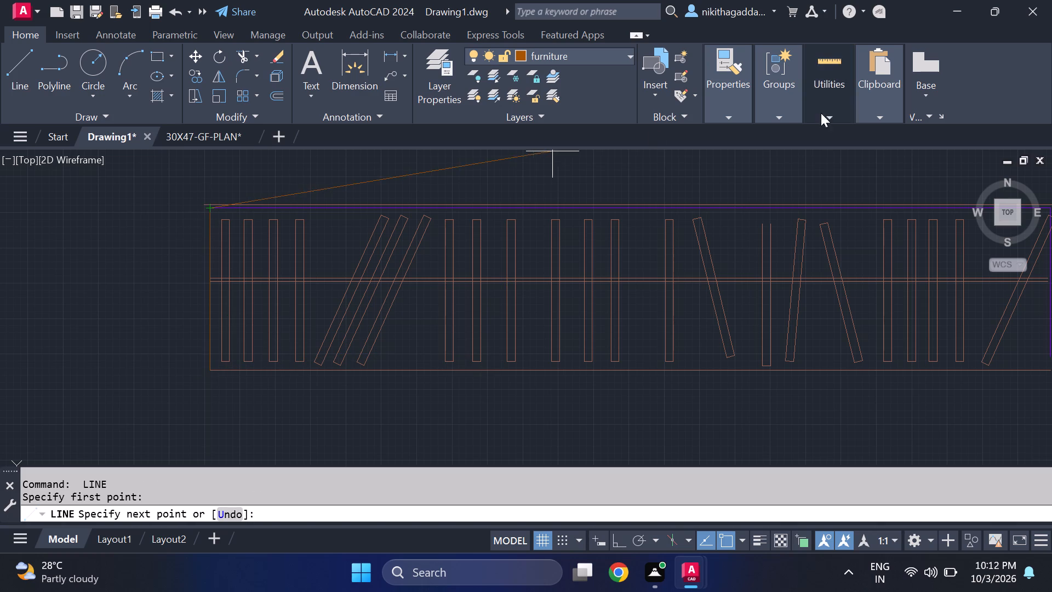
scroll(804, 186, down, 2)
middle_drag(843, 192, 626, 253)
scroll(652, 265, up, 3)
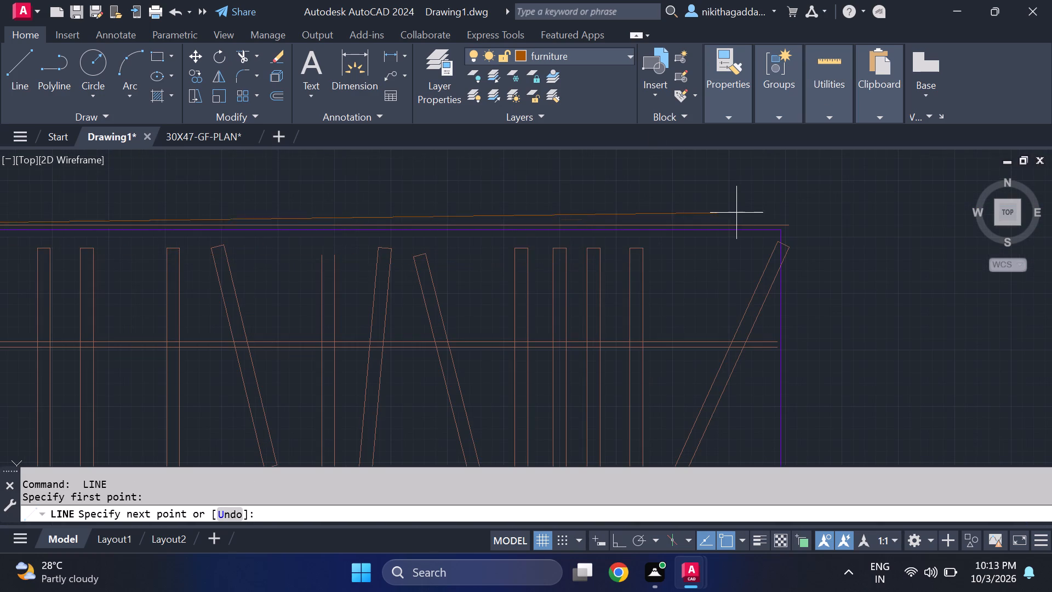
click(776, 227)
scroll(787, 349, down, 3)
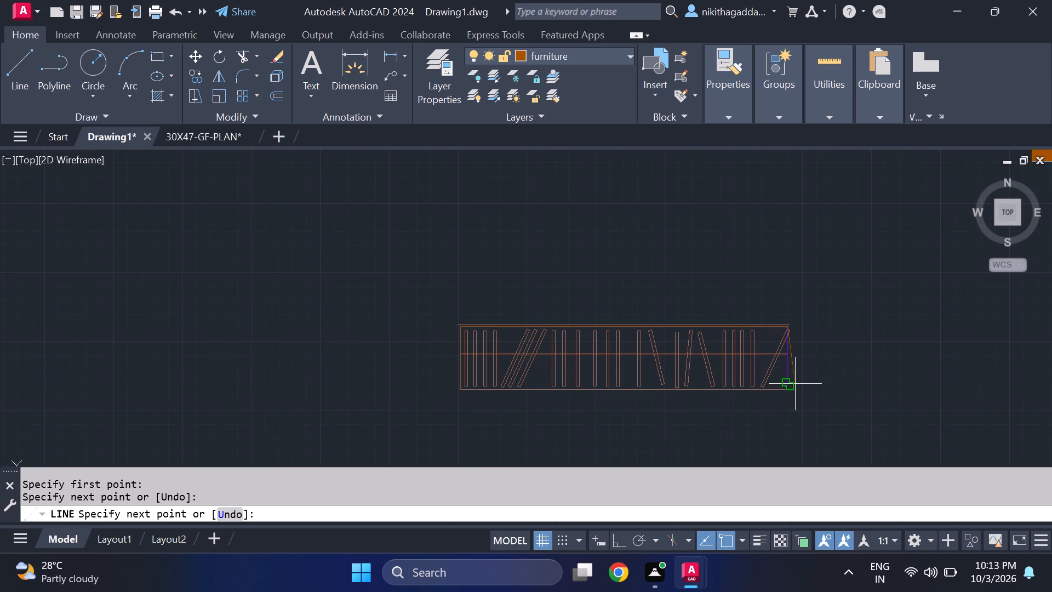
middle_drag(796, 385, 786, 369)
scroll(787, 370, up, 3)
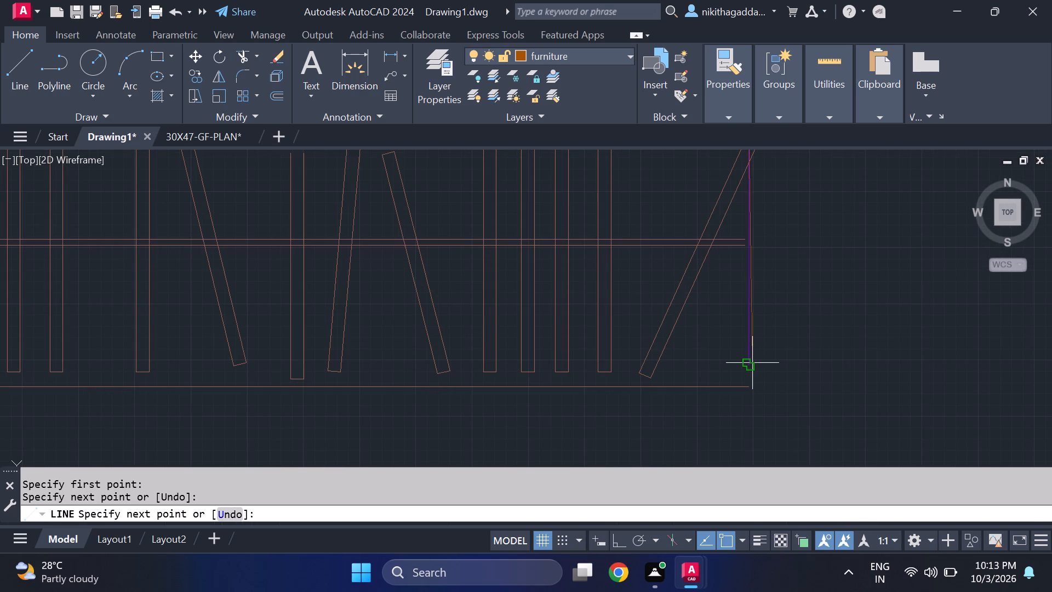
scroll(751, 364, up, 4)
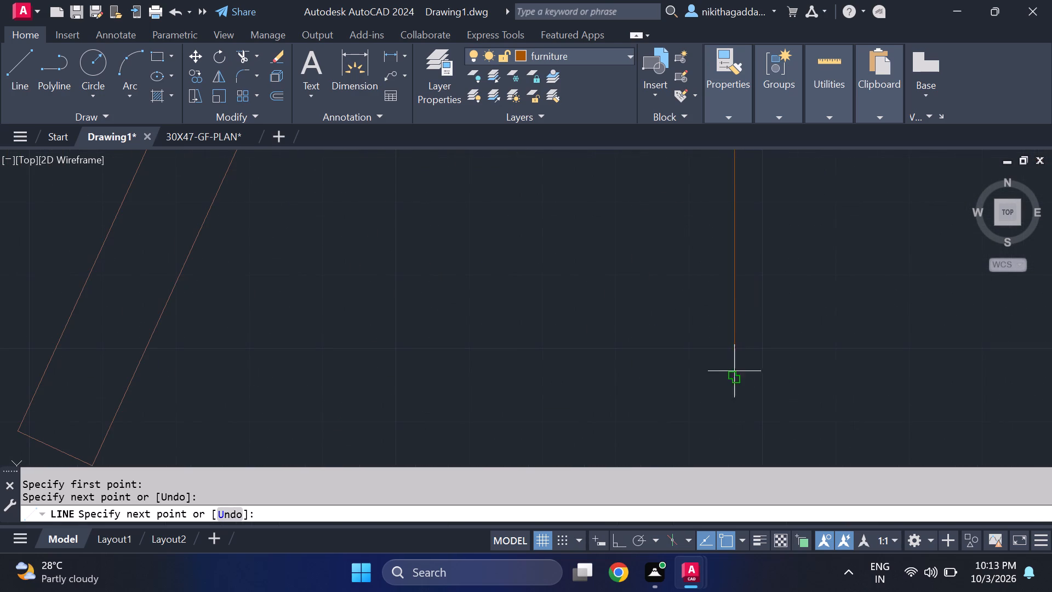
click(737, 382)
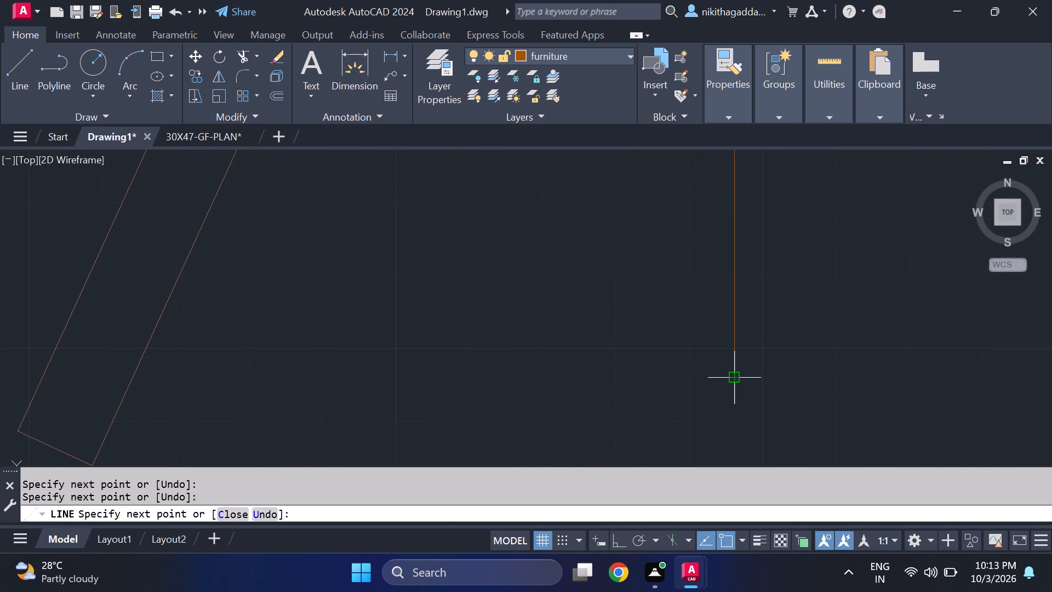
scroll(740, 396, down, 4)
click(739, 419)
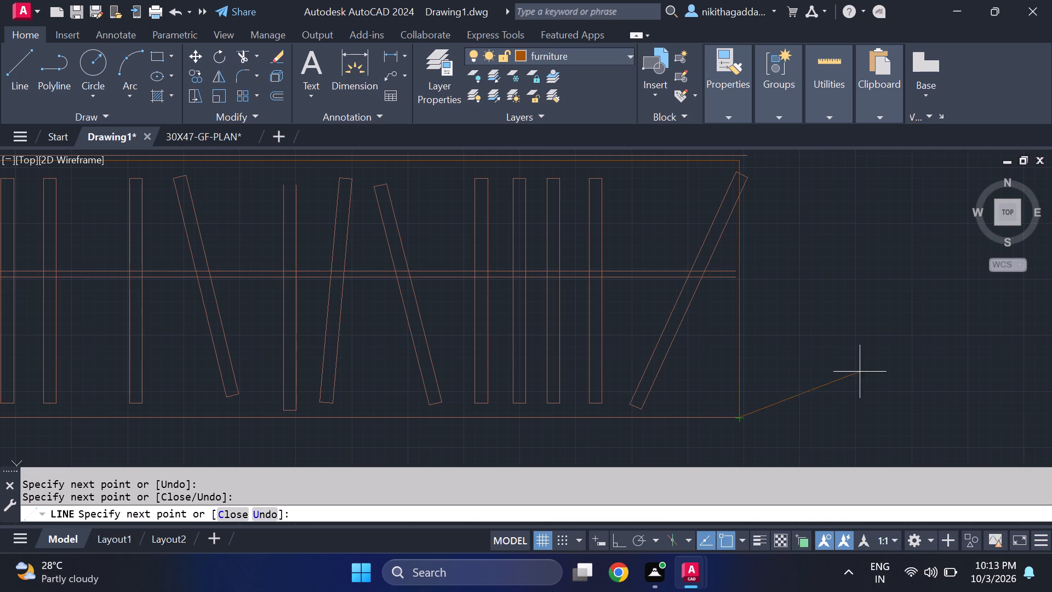
key(Escape)
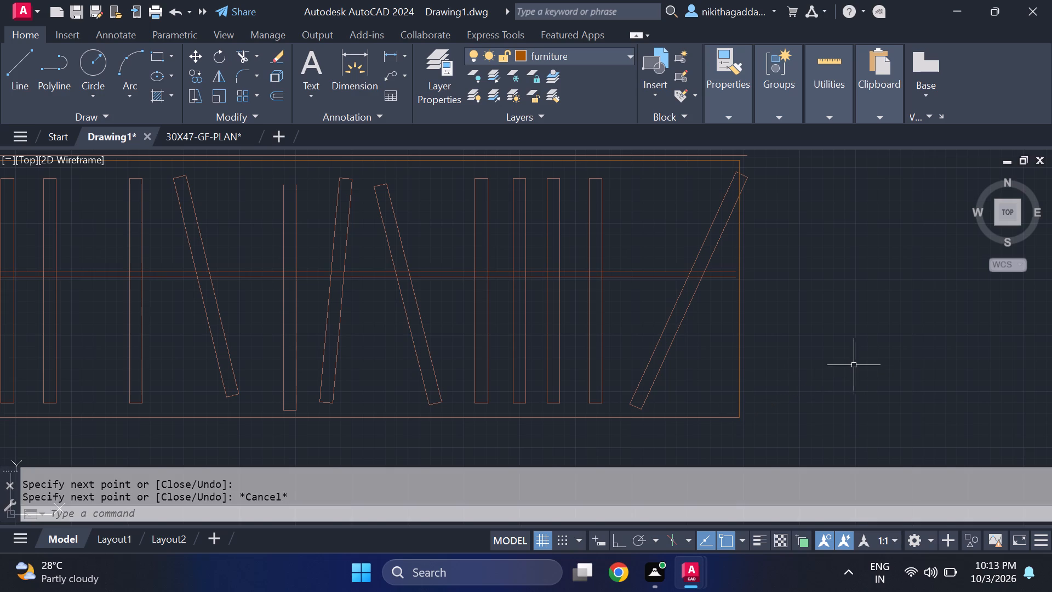
Set the closet layer's color to index color 32.
scroll(830, 375, down, 3)
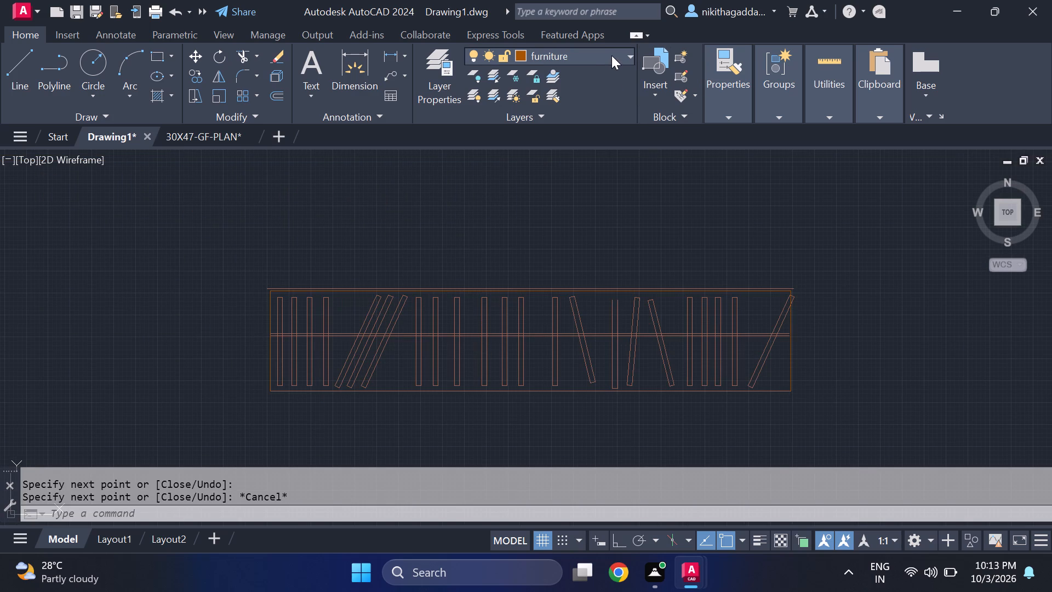
click(611, 55)
click(525, 91)
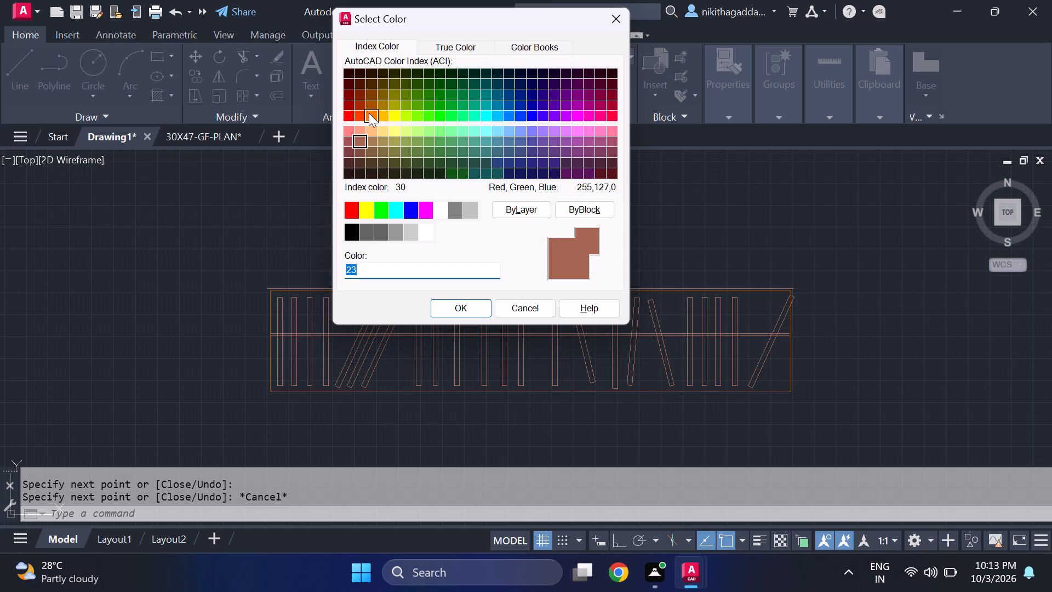
click(369, 111)
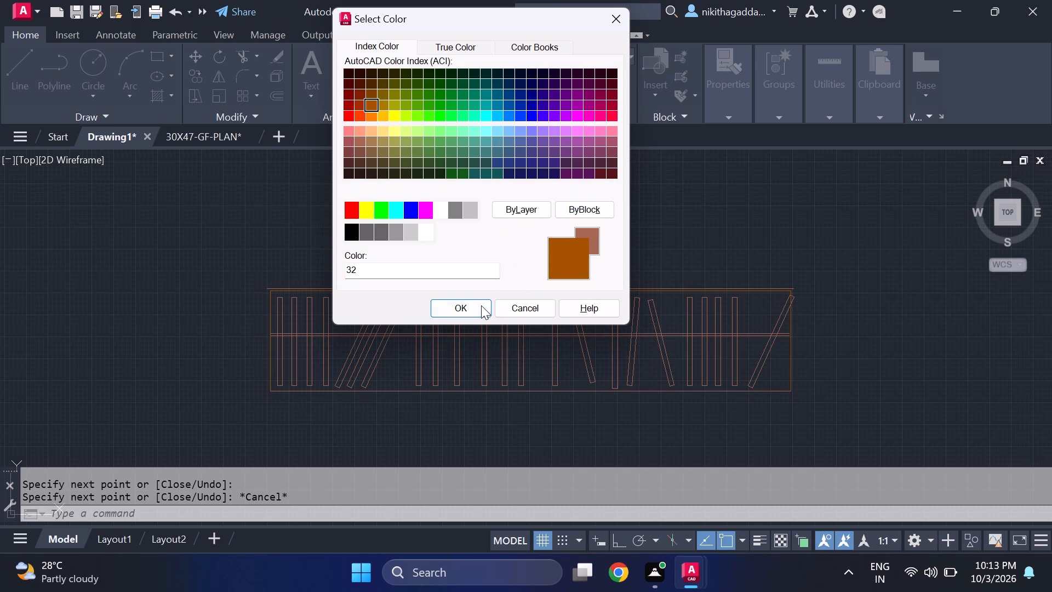
click(479, 304)
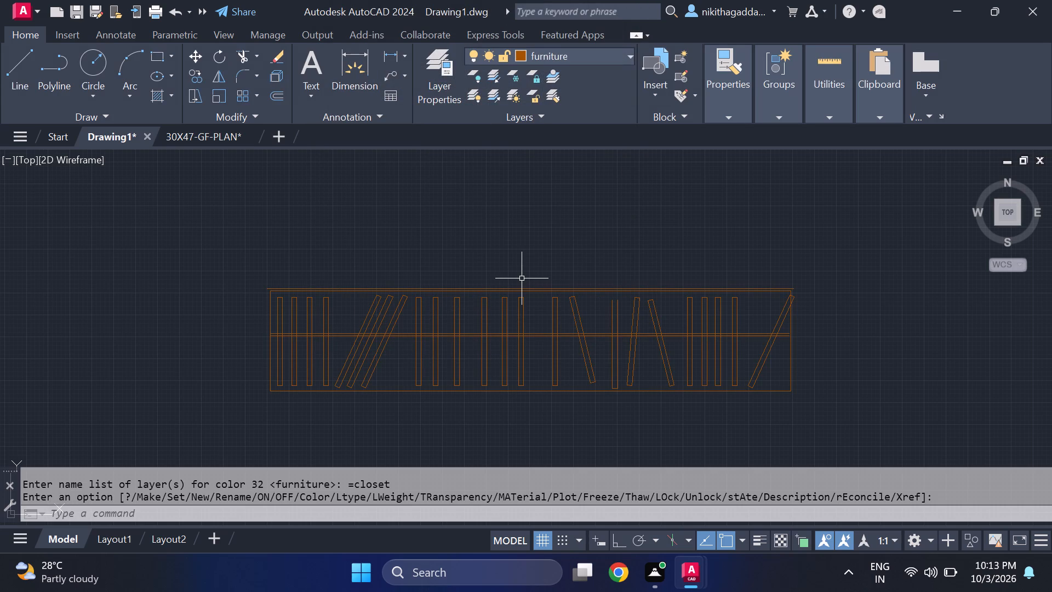
key(Escape)
Copy the closet by its upper east corner into the west bedroom, against the north wall above the bed.
scroll(521, 278, down, 3)
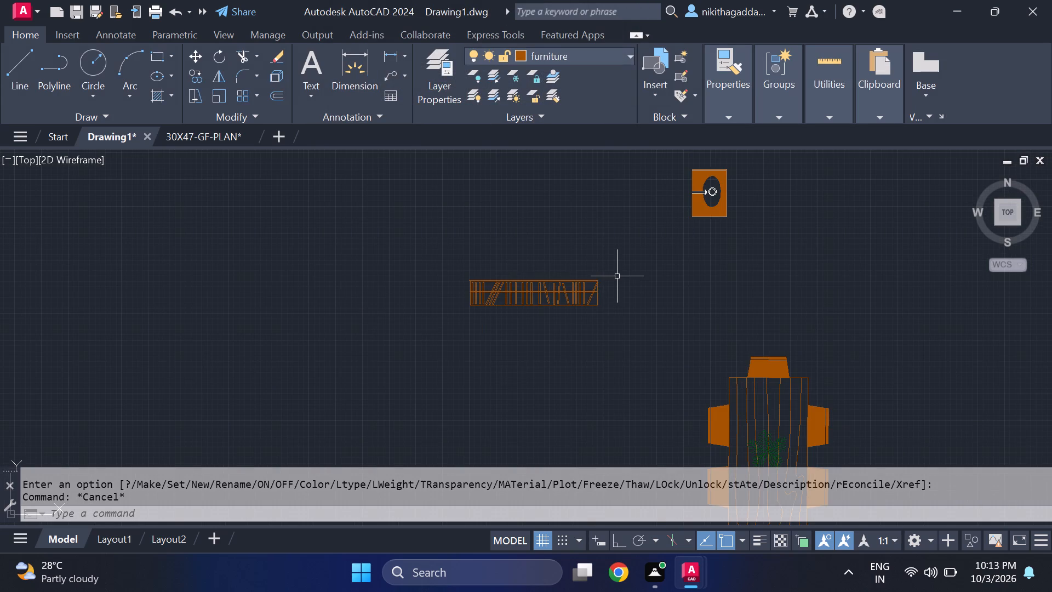
scroll(616, 275, down, 4)
scroll(614, 279, up, 3)
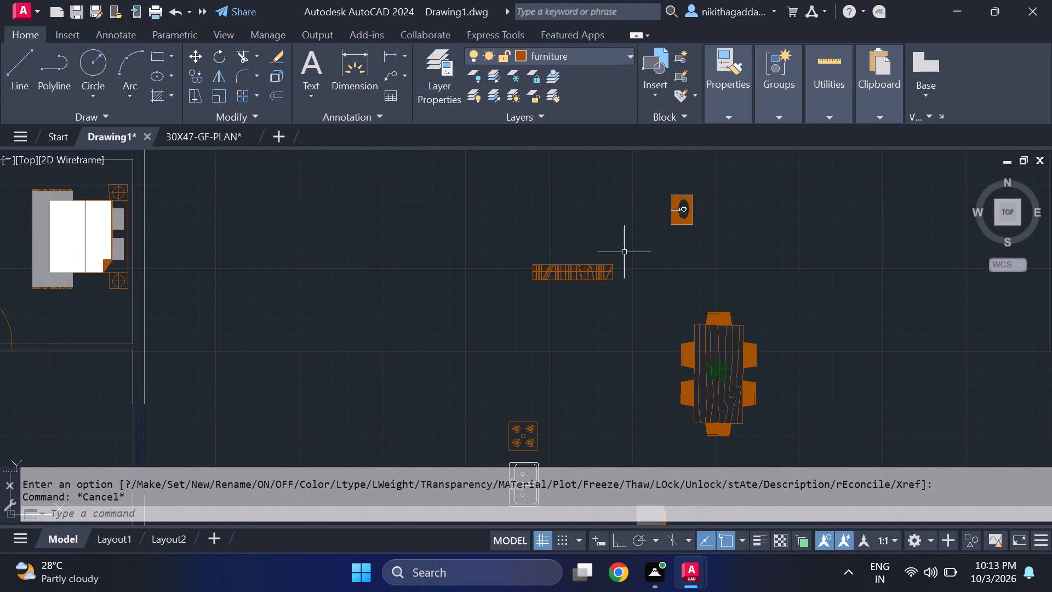
click(624, 252)
click(385, 300)
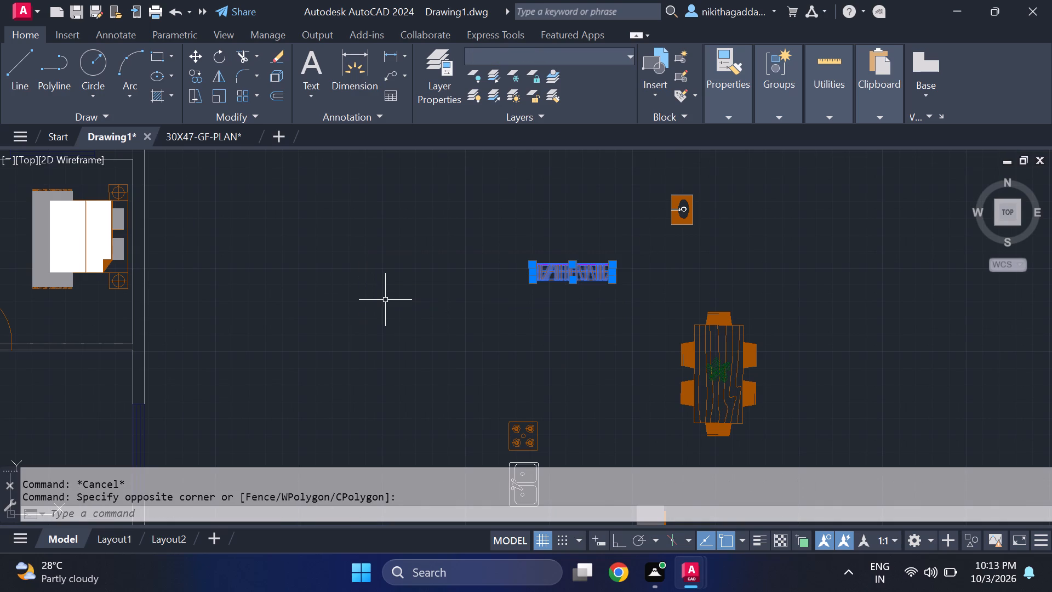
text(co)
key(Return)
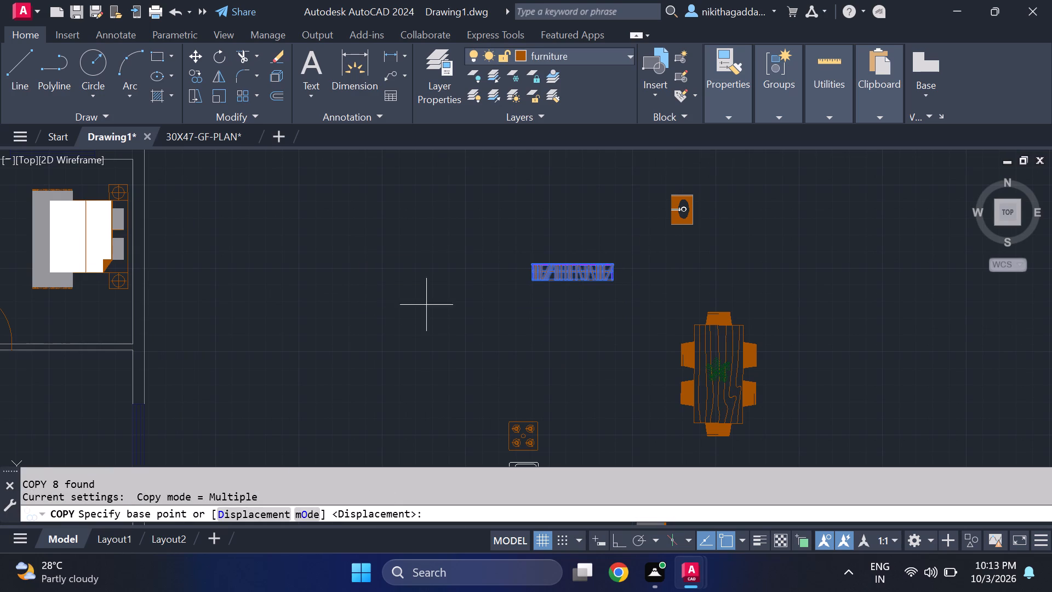
click(617, 263)
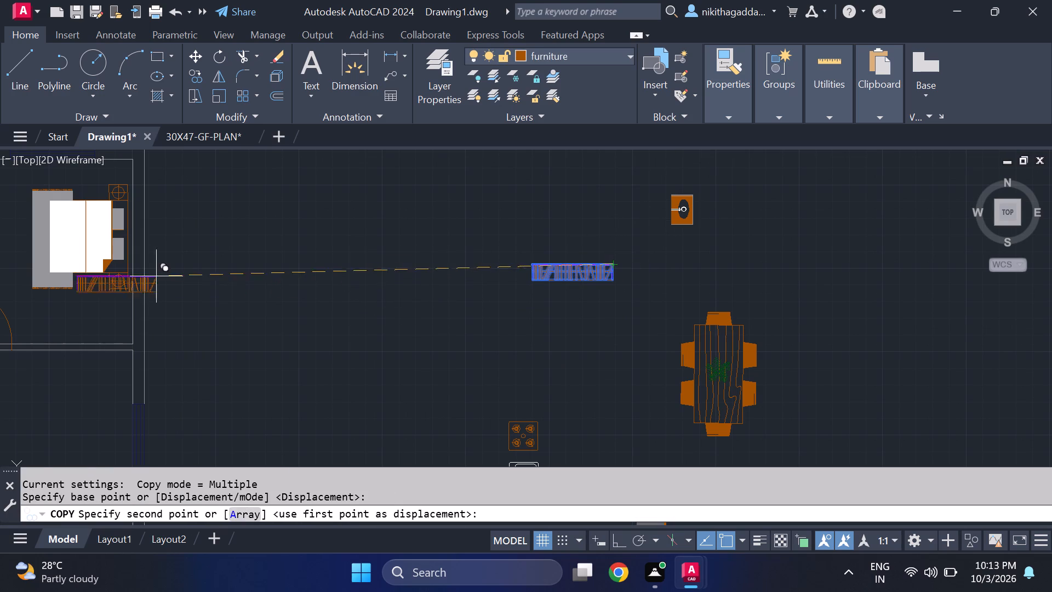
scroll(137, 281, down, 2)
middle_drag(127, 295, 425, 276)
scroll(308, 243, up, 4)
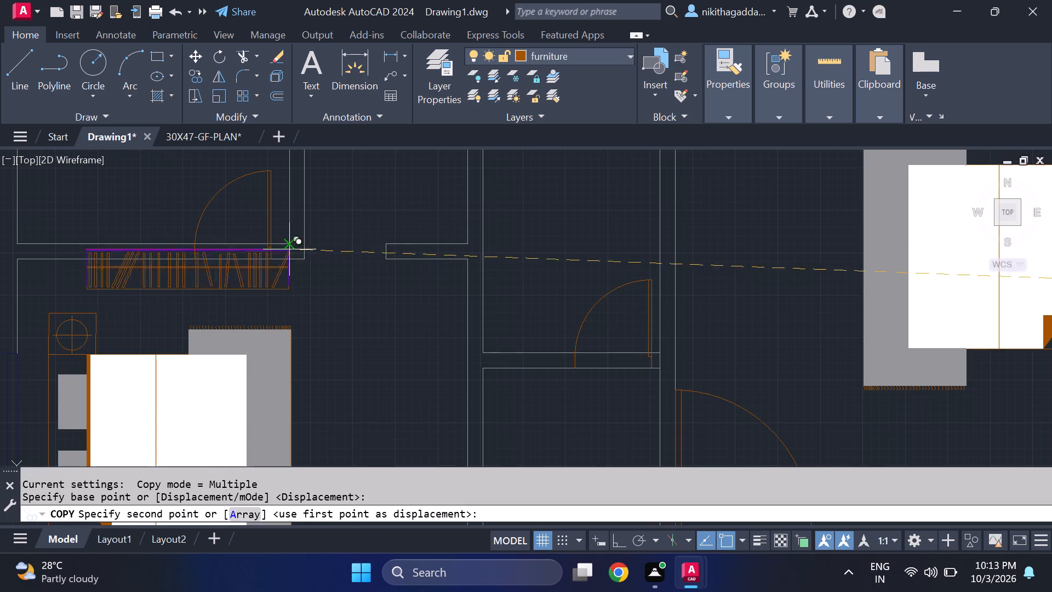
middle_drag(235, 261, 494, 281)
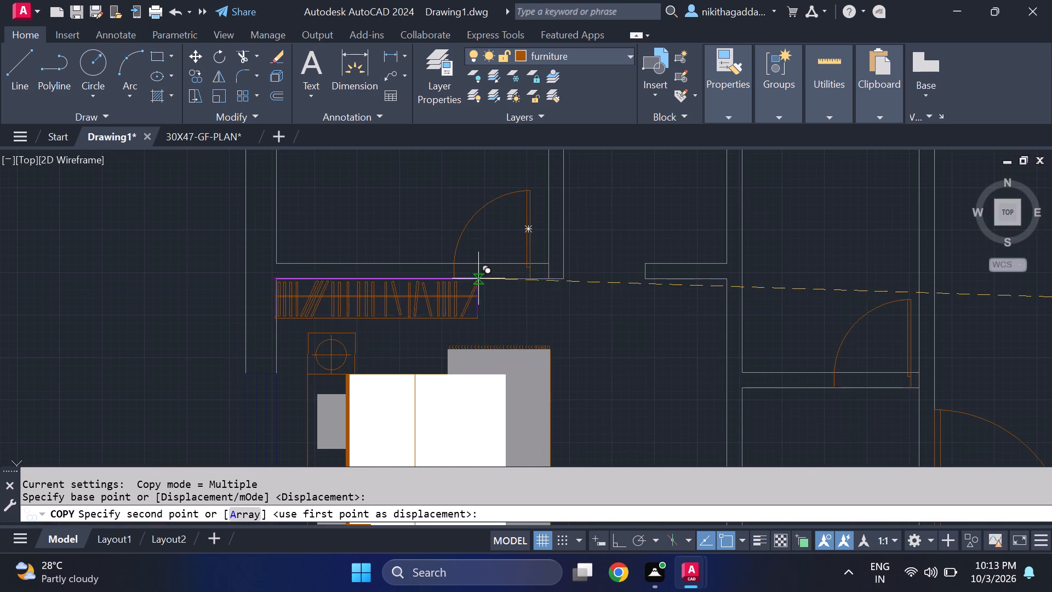
scroll(481, 276, up, 2)
middle_drag(497, 282, 637, 263)
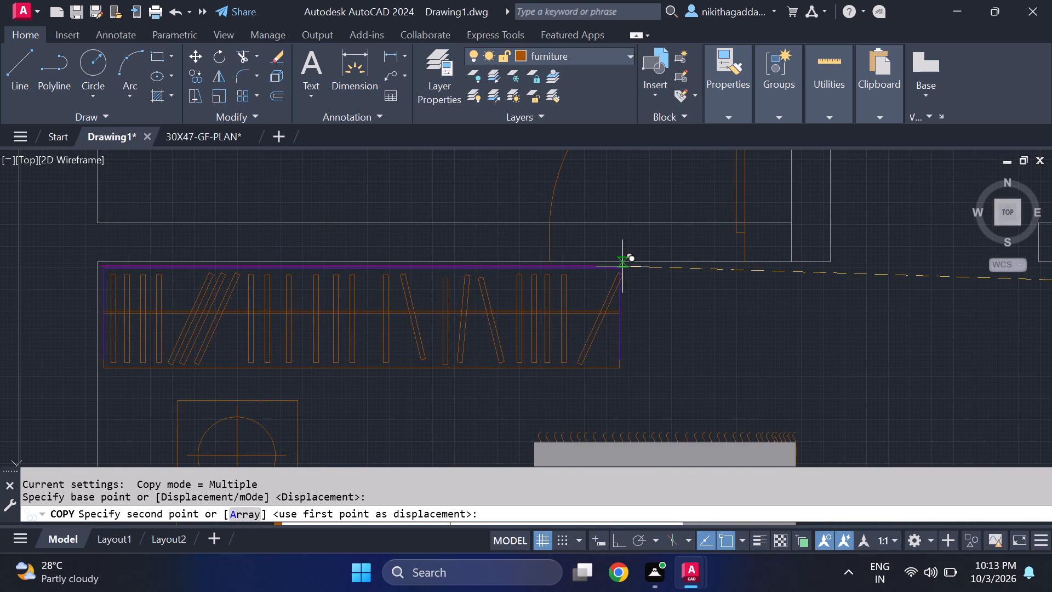
click(621, 264)
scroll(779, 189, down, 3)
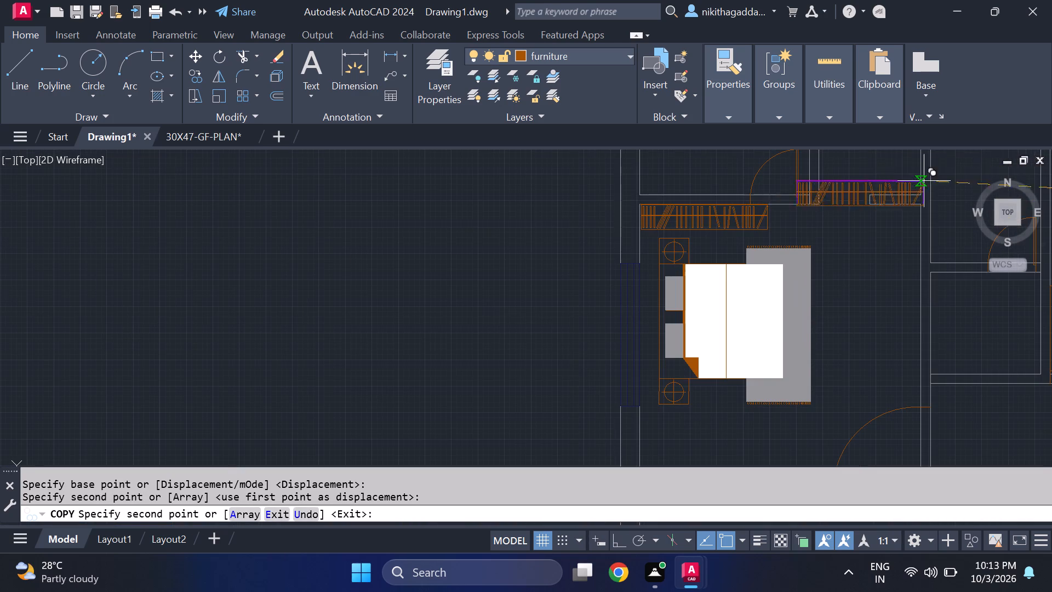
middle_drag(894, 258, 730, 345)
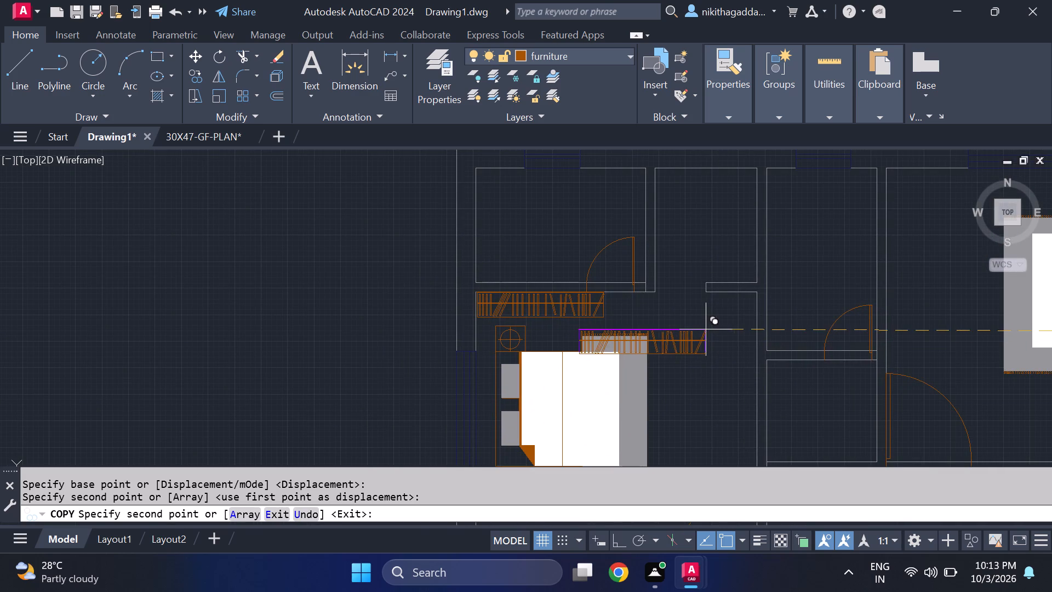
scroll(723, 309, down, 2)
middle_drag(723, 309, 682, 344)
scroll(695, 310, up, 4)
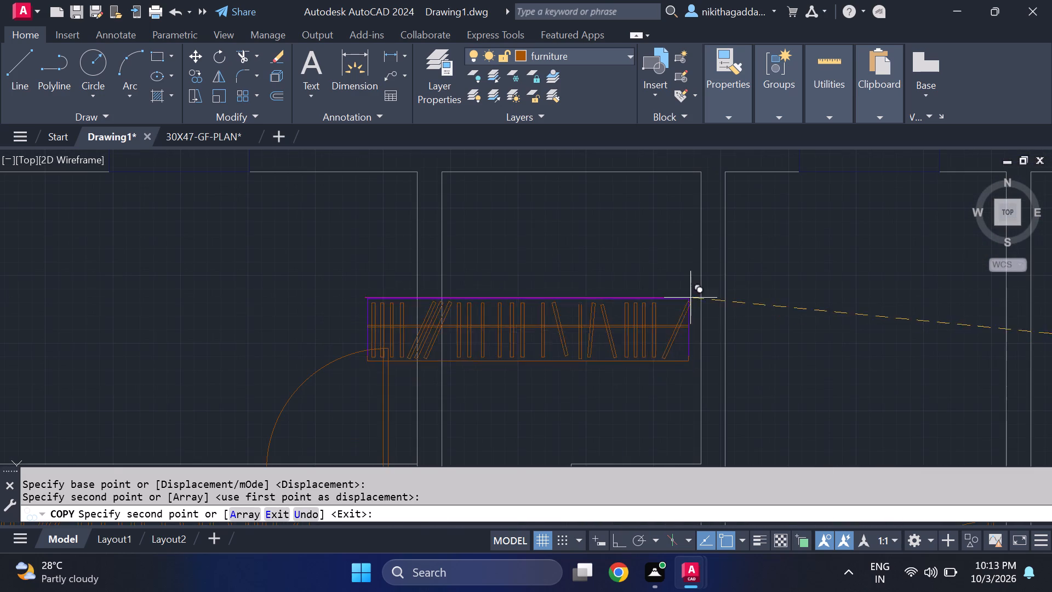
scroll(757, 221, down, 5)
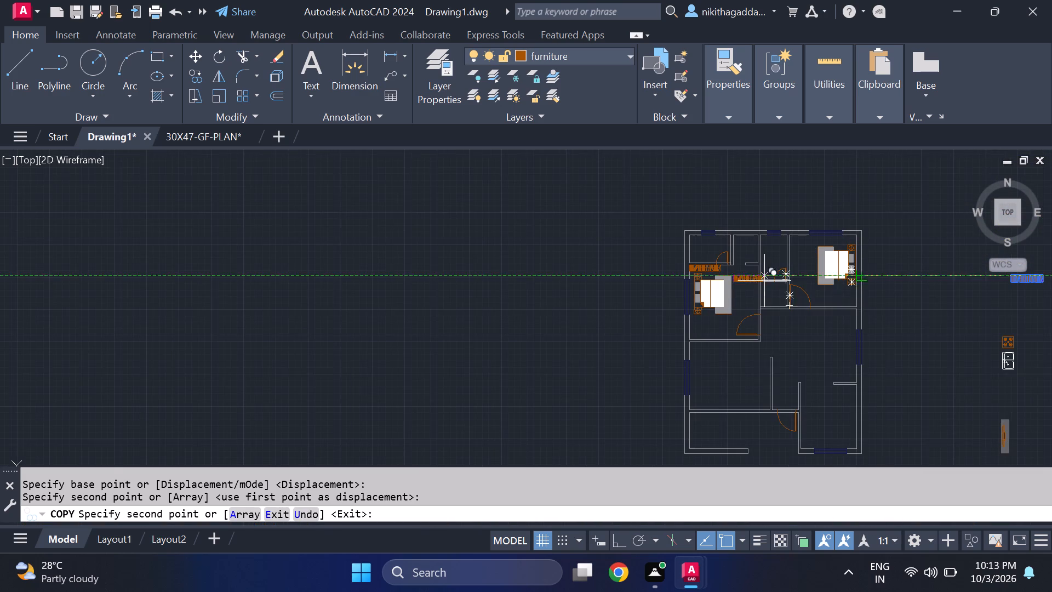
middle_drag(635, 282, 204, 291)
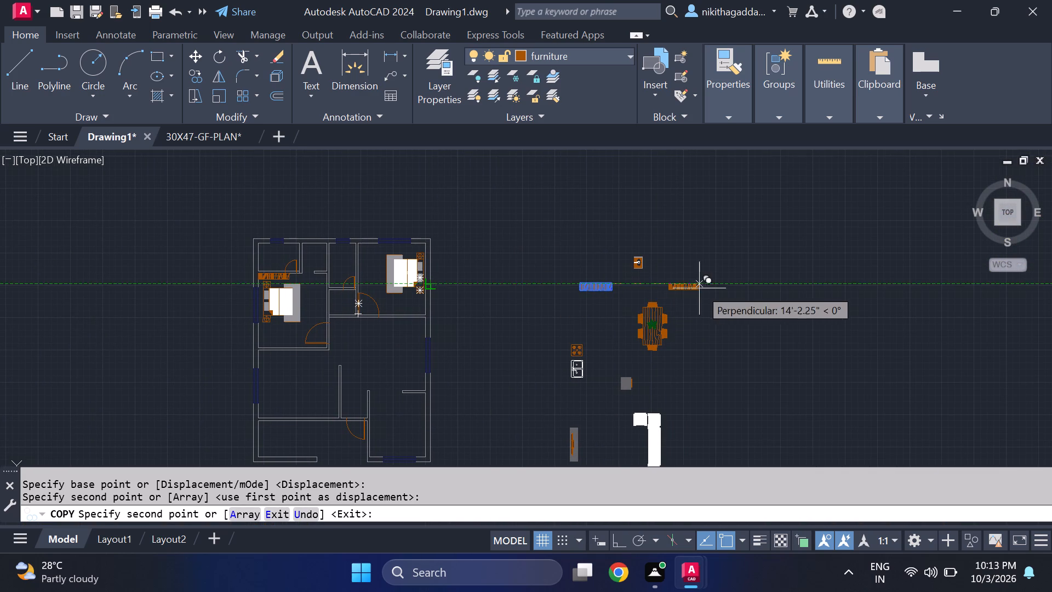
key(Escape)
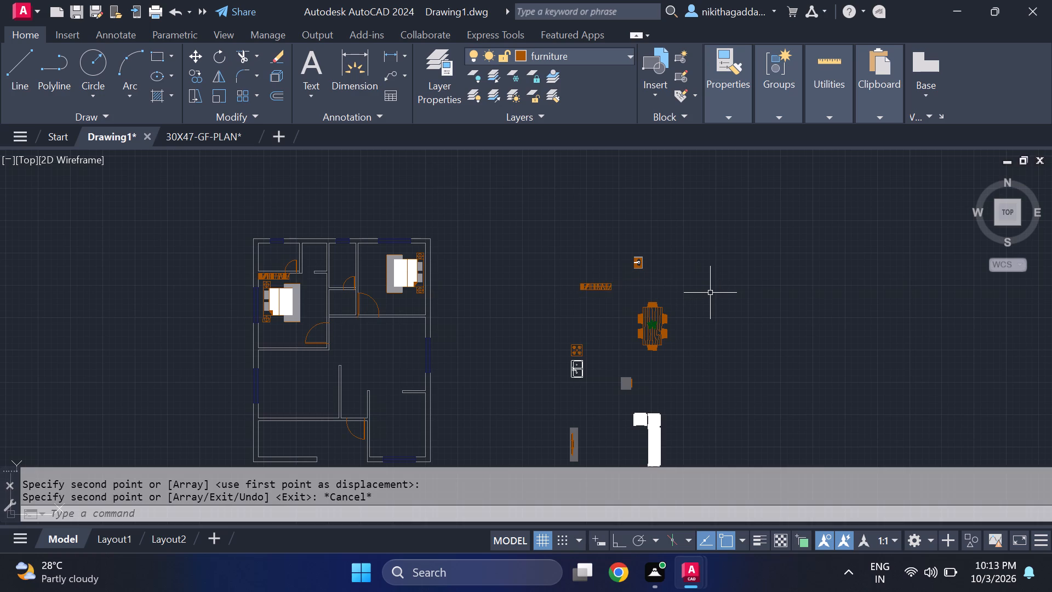
Scale the original closet outside the plan down freehand from its upper east corner to about three quarters of its size.
scroll(648, 262, up, 3)
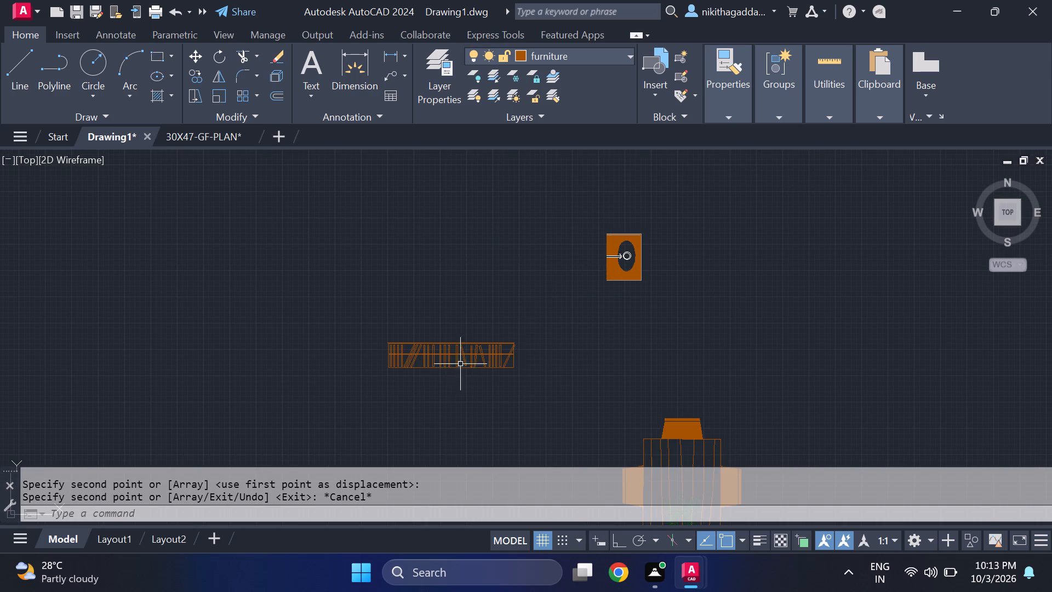
drag(554, 331, 530, 337)
click(254, 423)
text(scale)
key(Return)
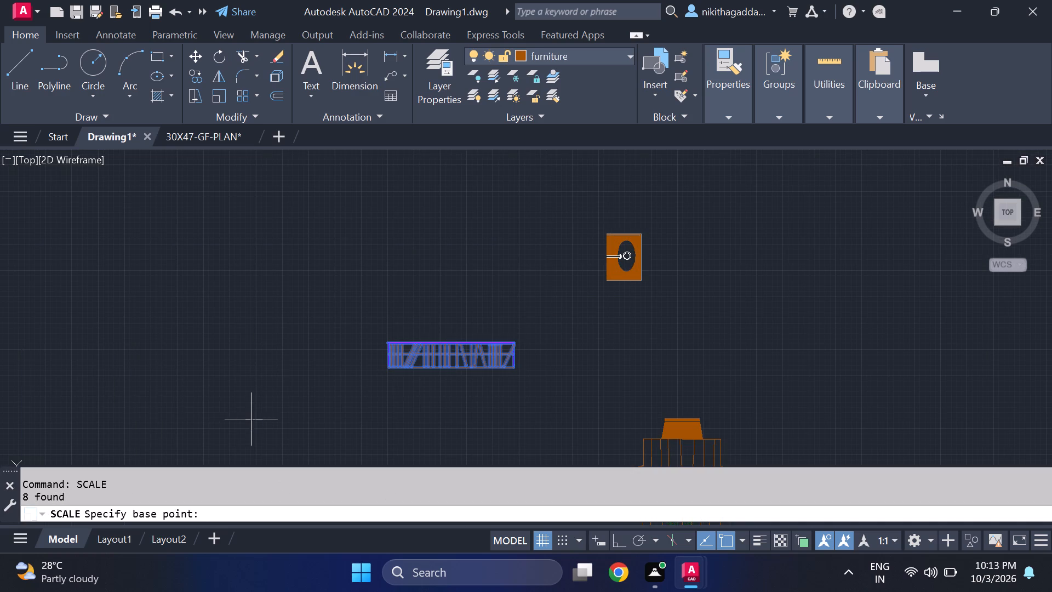
click(522, 339)
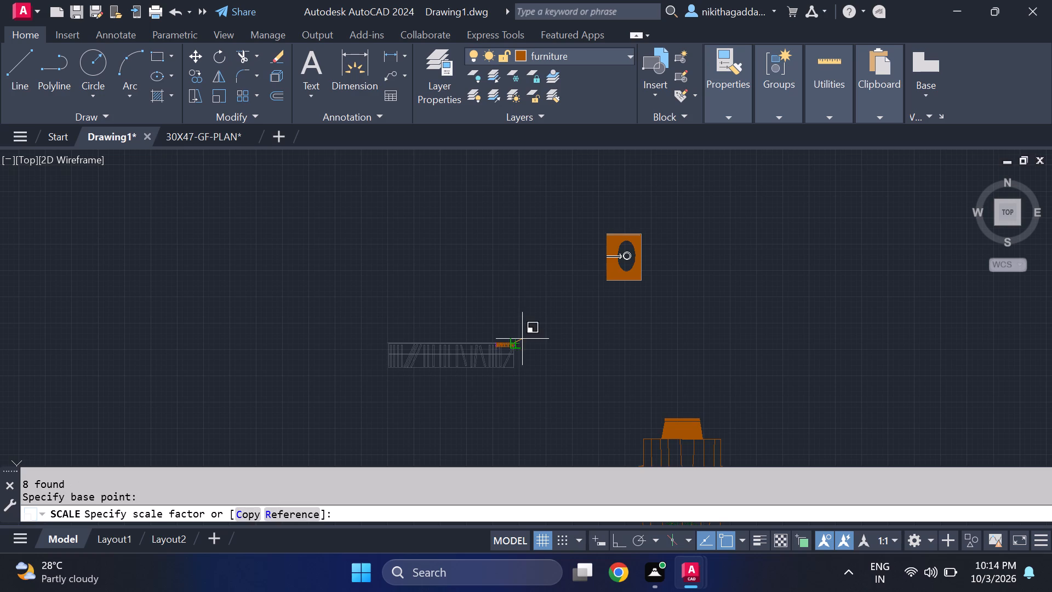
scroll(478, 361, up, 3)
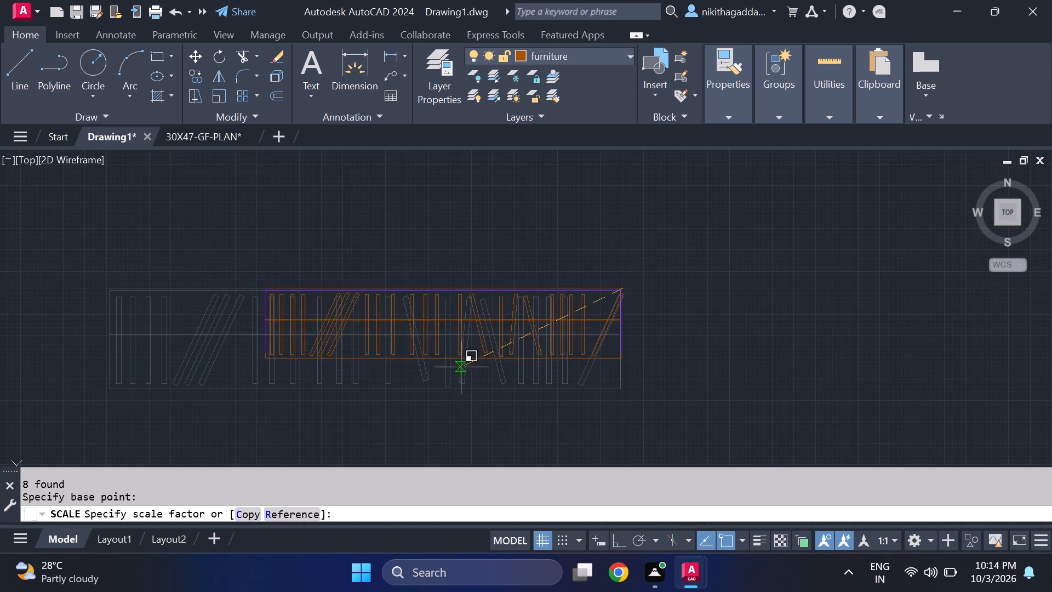
click(447, 375)
Move the scaled closet by its upper east corner into the narrow middle room, against the north wall below the window.
drag(668, 253, 642, 270)
click(144, 383)
key(m)
key(Return)
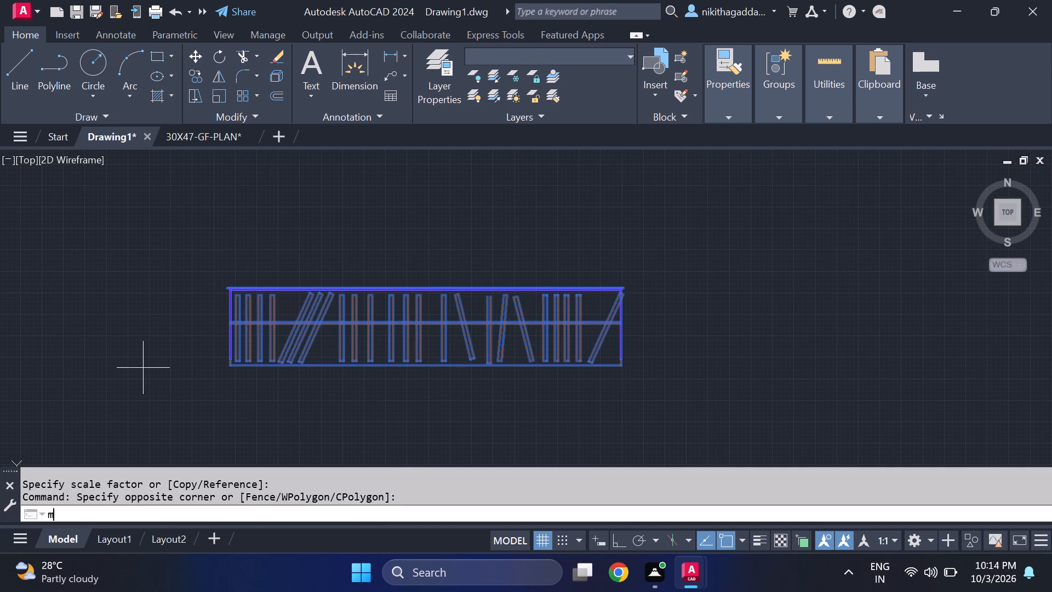
click(613, 288)
scroll(299, 264, down, 5)
middle_drag(407, 275, 852, 260)
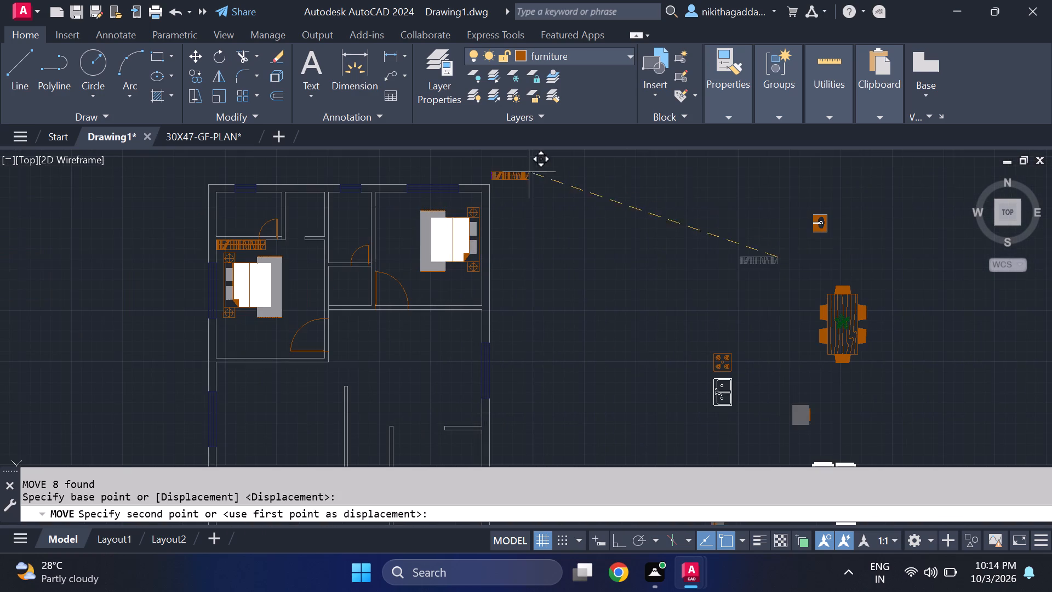
scroll(381, 197, up, 3)
scroll(322, 186, up, 2)
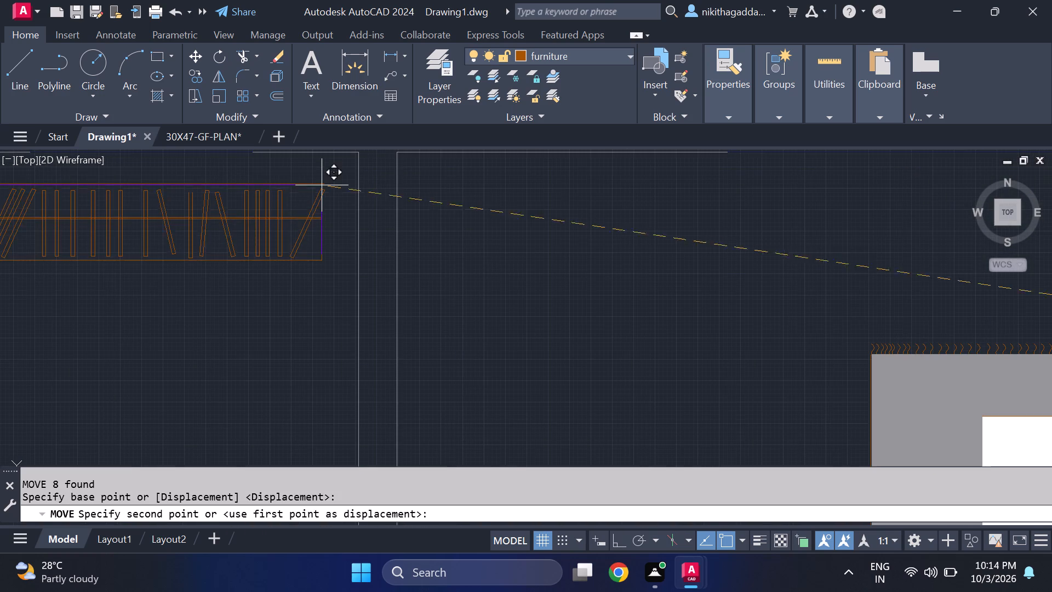
middle_drag(322, 177, 357, 239)
middle_click(357, 239)
scroll(379, 234, up, 1)
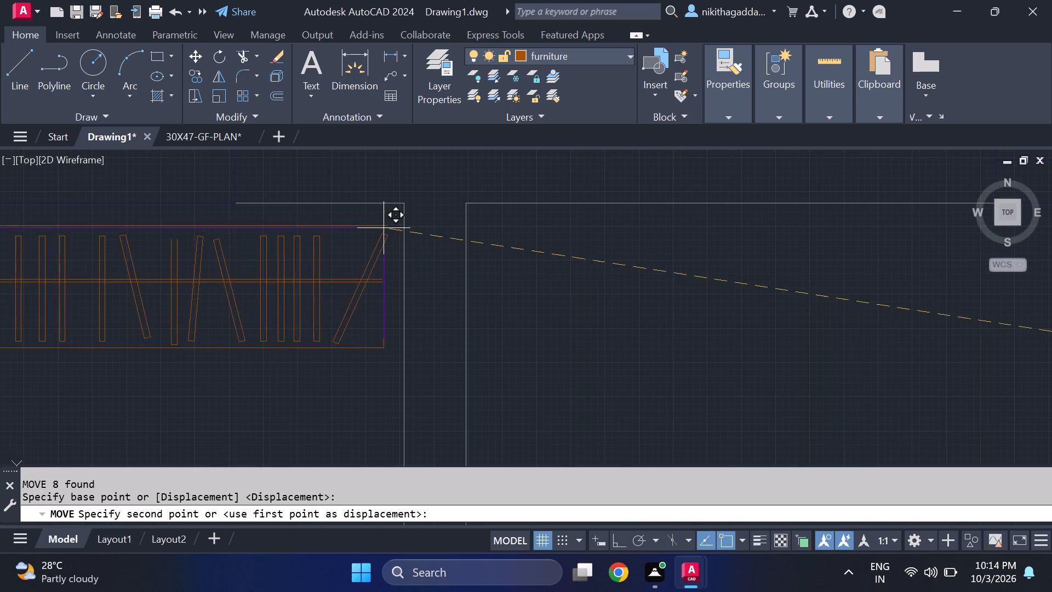
click(389, 213)
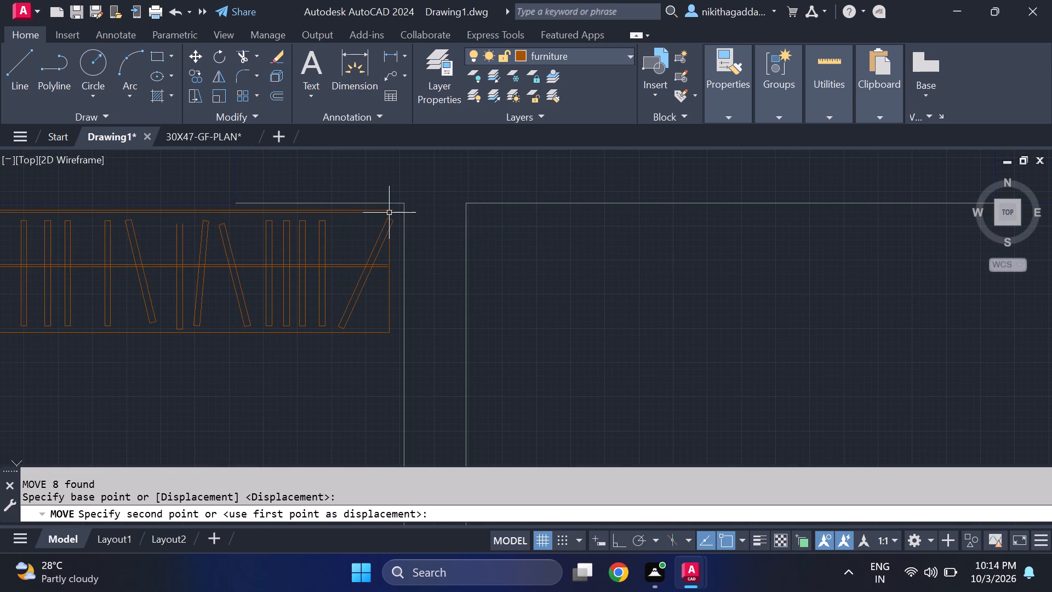
Copy the middle room's closet with its outline lines by the upper west corner to the empty space north of the east bedroom.
scroll(521, 223, down, 4)
middle_drag(677, 303, 485, 170)
scroll(496, 195, down, 2)
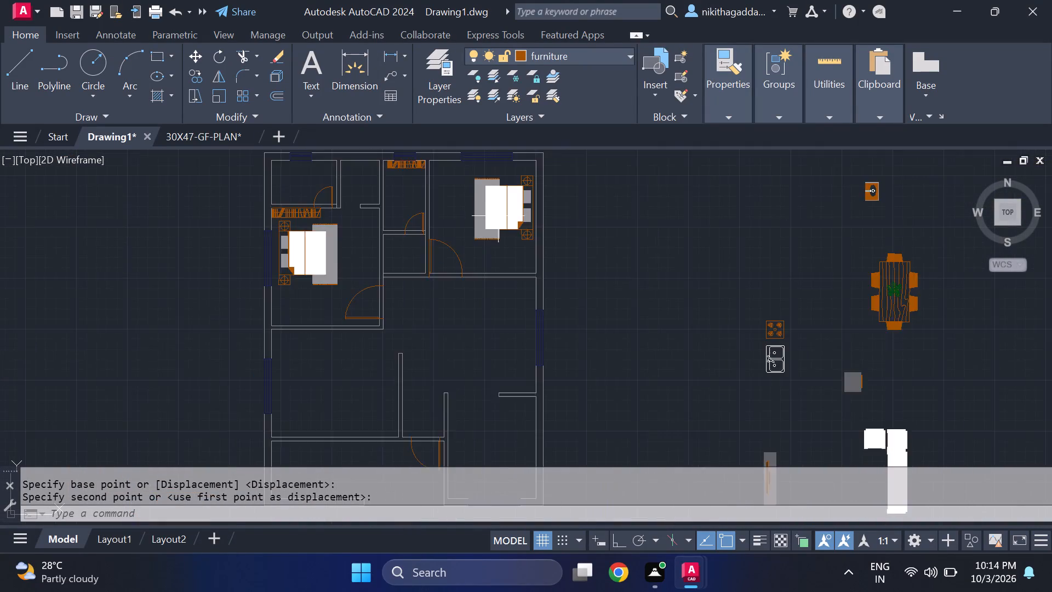
scroll(499, 218, down, 1)
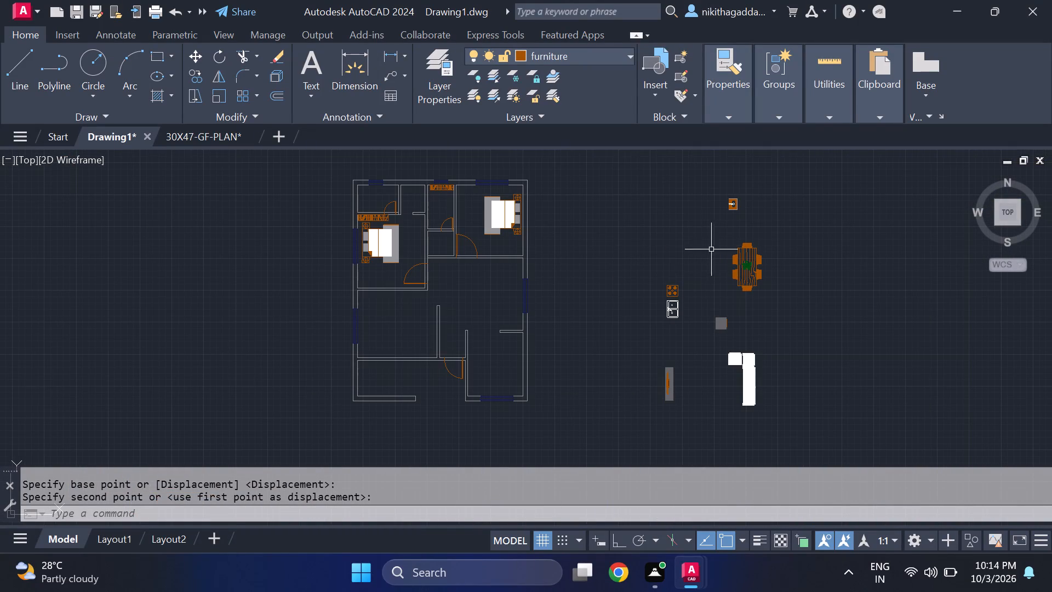
middle_drag(703, 240, 699, 333)
middle_drag(701, 339, 702, 344)
scroll(444, 276, up, 1)
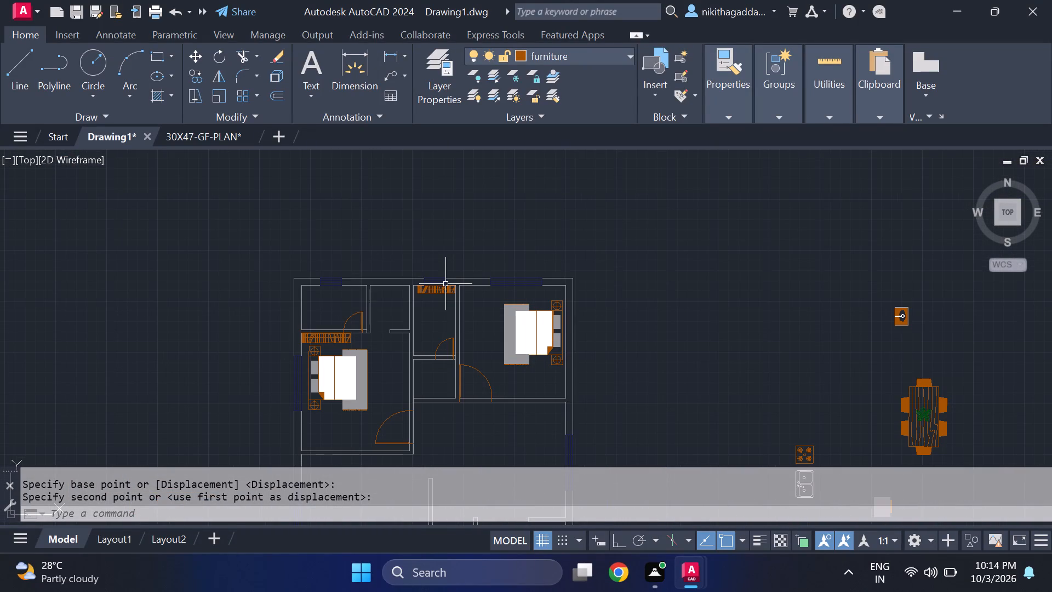
scroll(440, 283, up, 5)
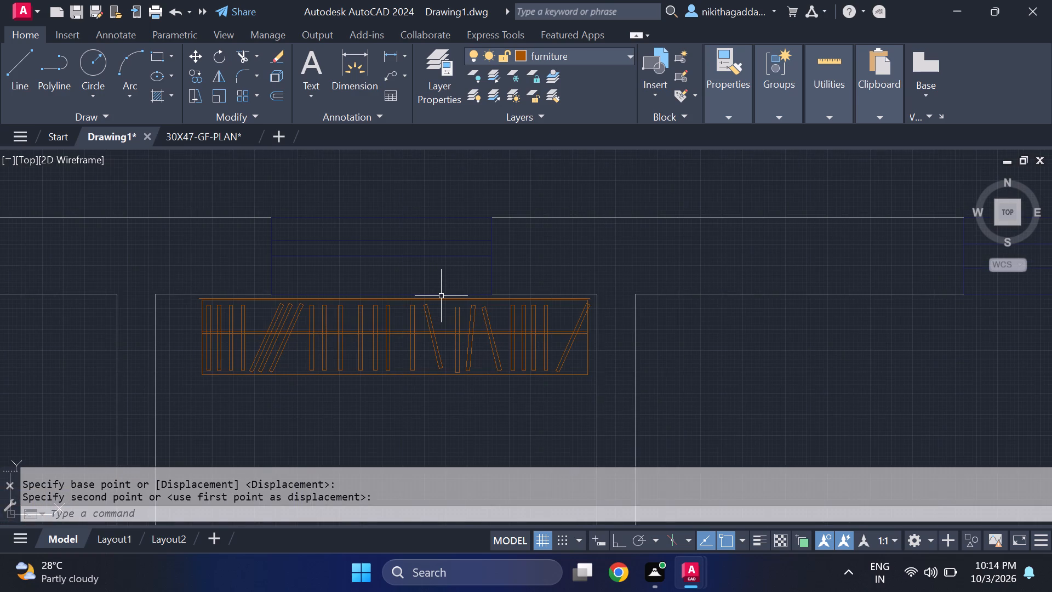
scroll(443, 301, up, 3)
click(453, 287)
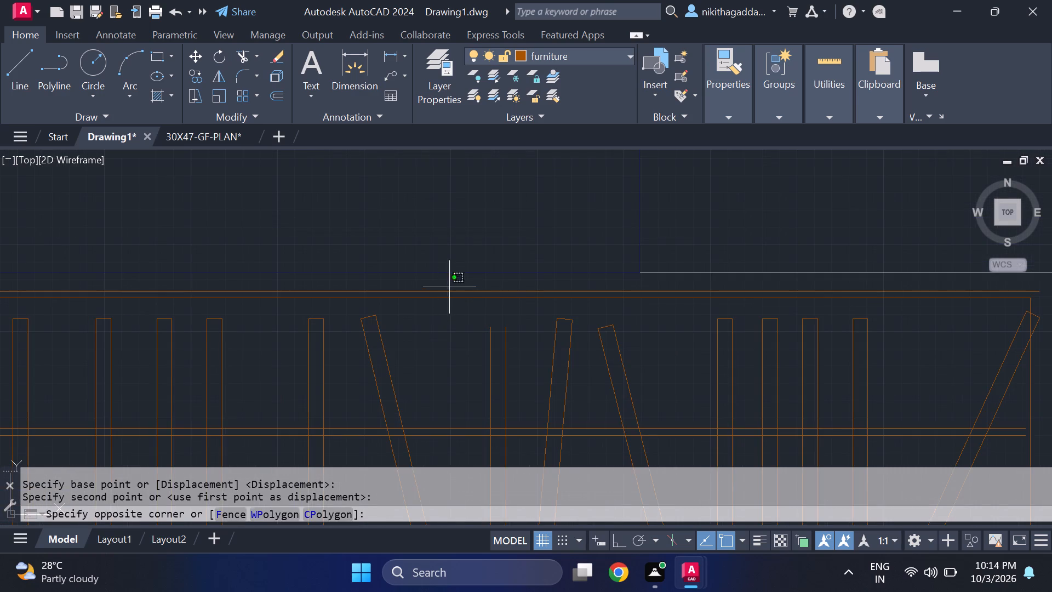
click(301, 368)
scroll(324, 352, down, 3)
scroll(102, 355, up, 3)
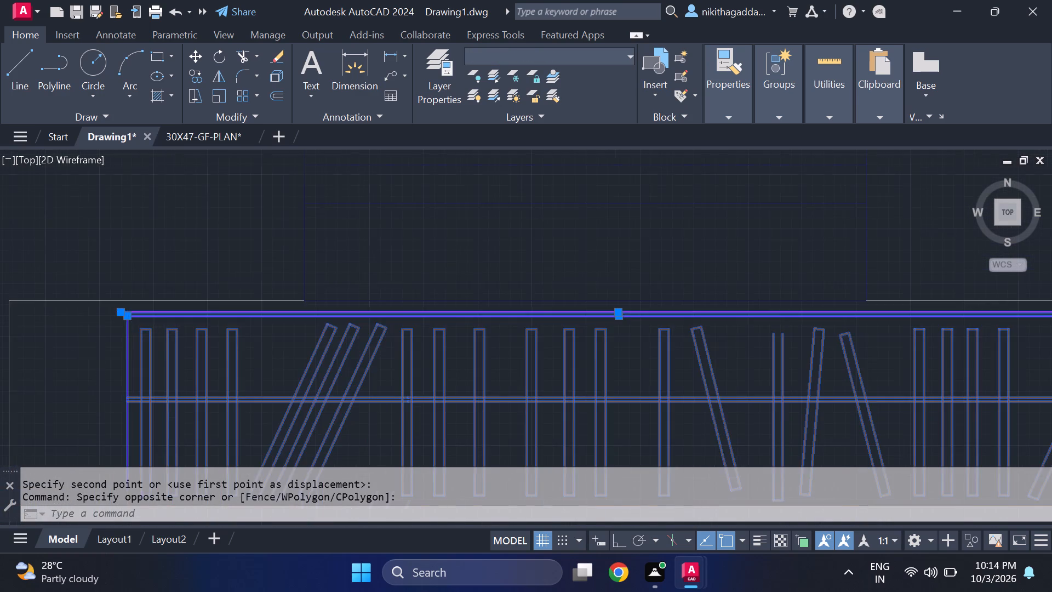
scroll(158, 345, down, 2)
middle_drag(272, 414, 228, 327)
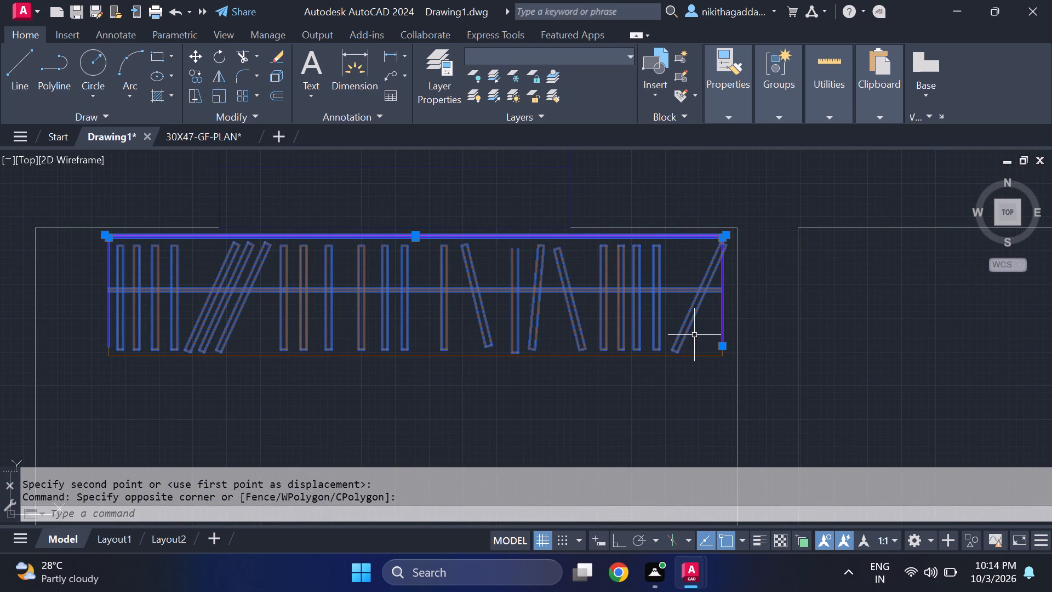
click(702, 345)
click(559, 408)
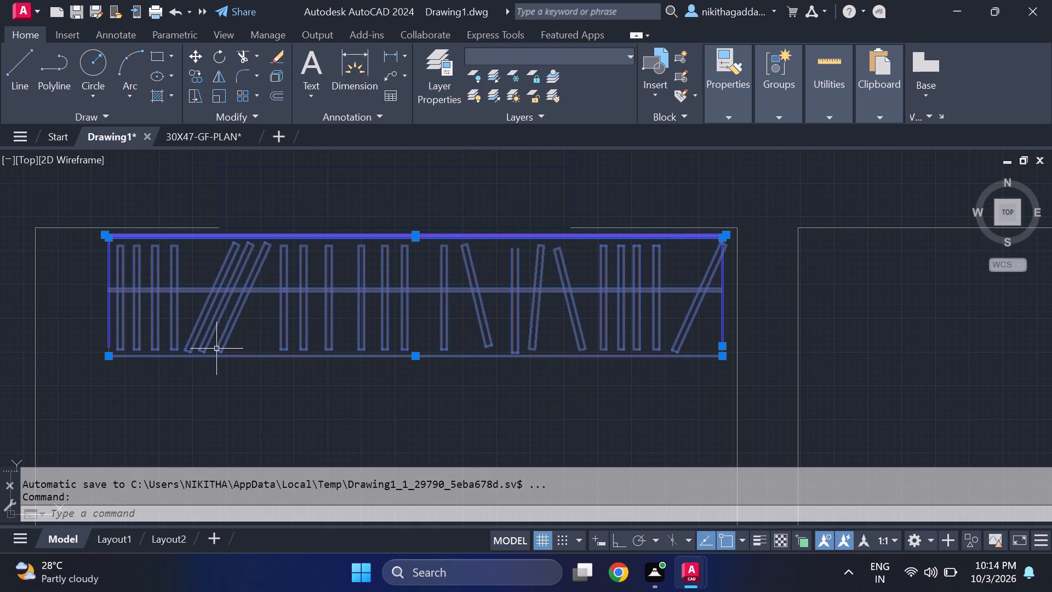
scroll(92, 349, up, 3)
drag(169, 364, 155, 366)
click(136, 372)
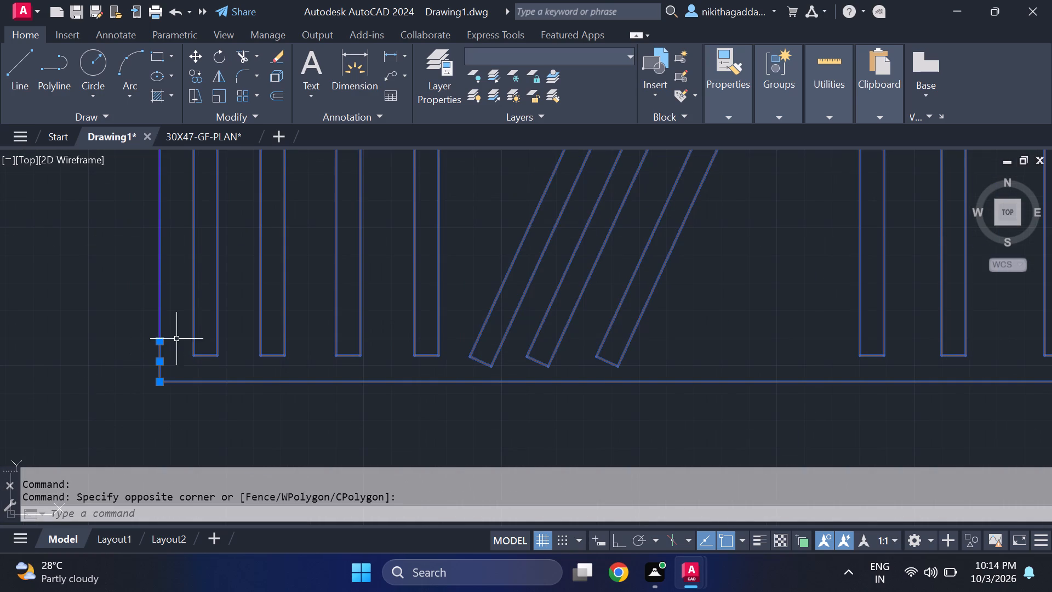
scroll(208, 325, down, 4)
scroll(236, 267, up, 1)
scroll(334, 314, down, 1)
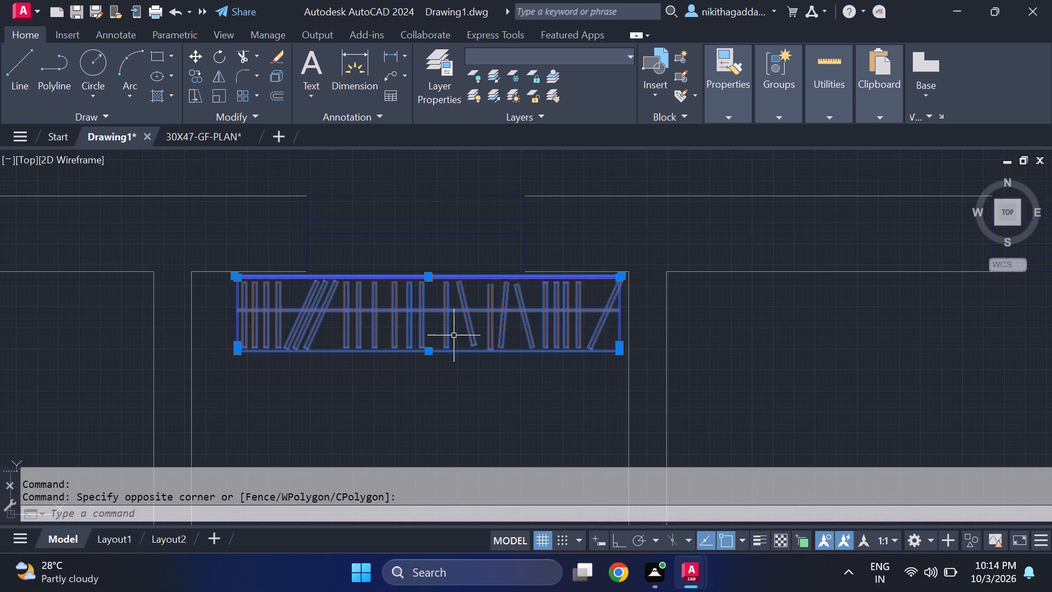
scroll(516, 328, down, 2)
text(co)
key(Return)
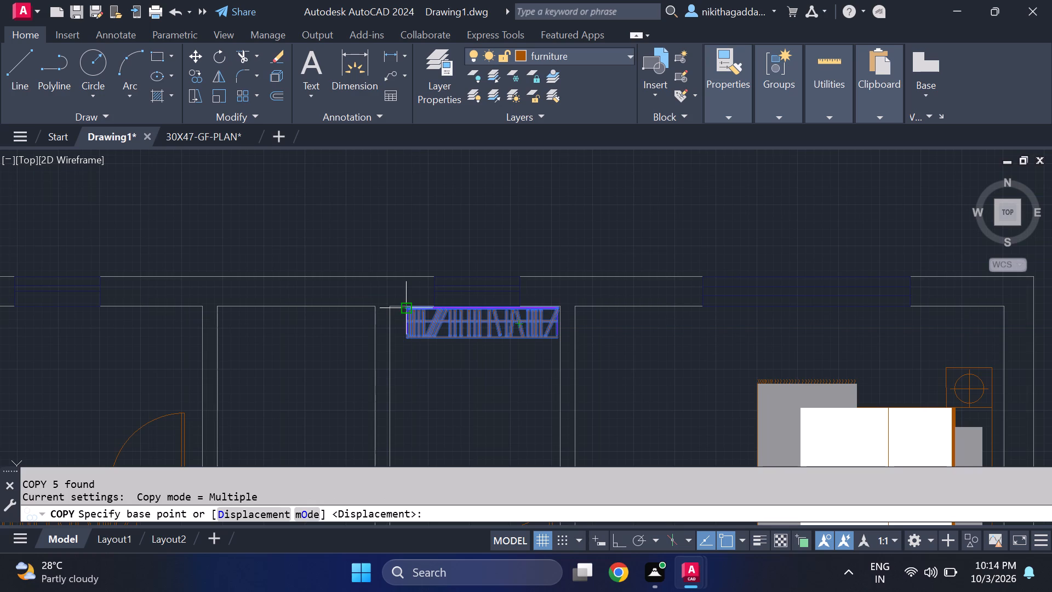
scroll(413, 320, up, 3)
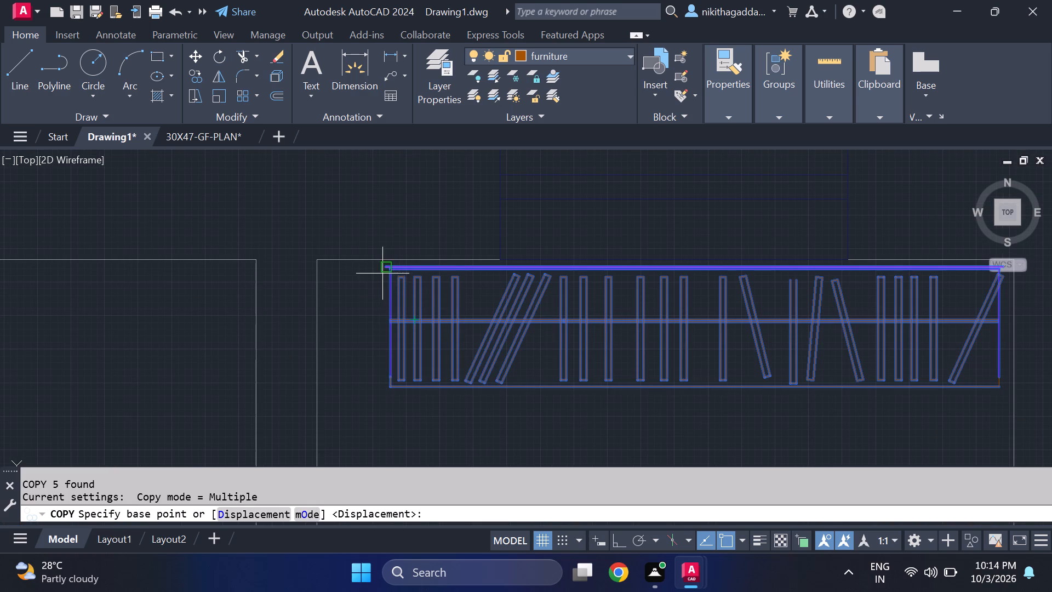
click(382, 273)
scroll(583, 201, down, 2)
middle_drag(568, 209, 2, 354)
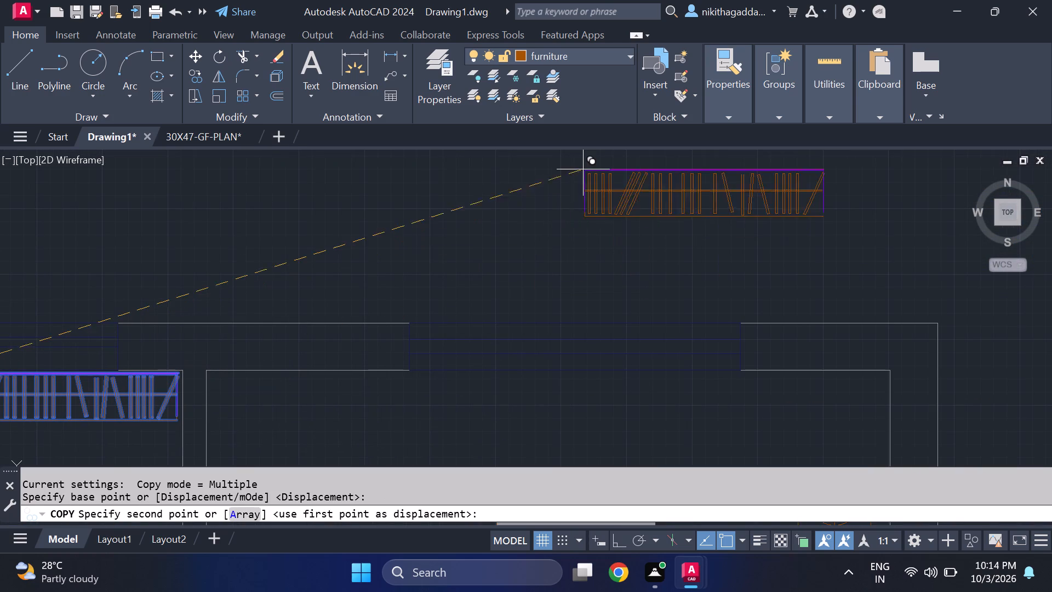
click(568, 179)
key(Escape)
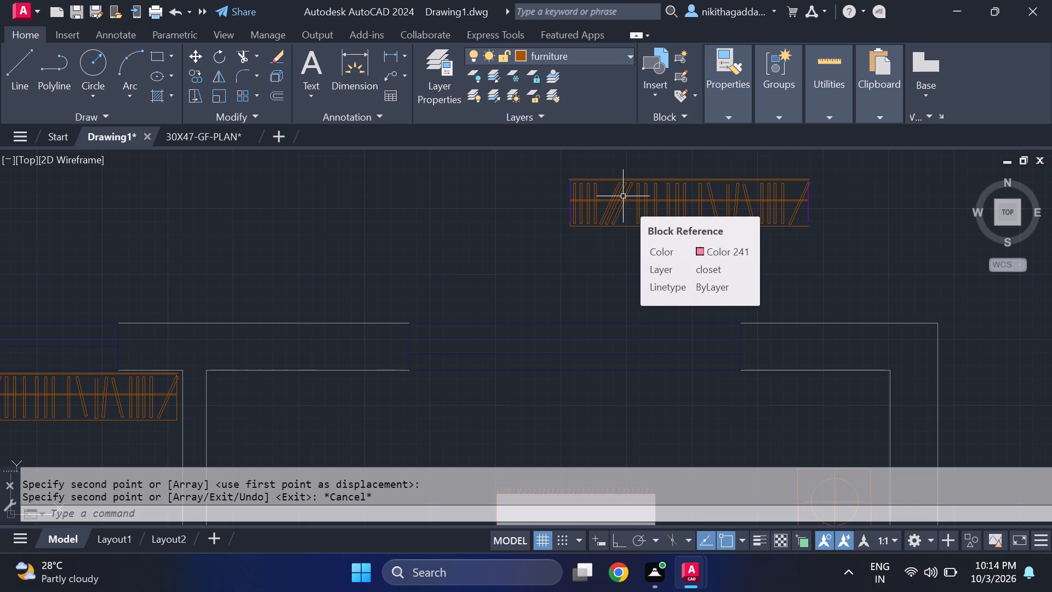
Draw a line down the west end of the closet copy outside the plan, over the purple edge.
key(l)
key(Return)
scroll(562, 177, up, 2)
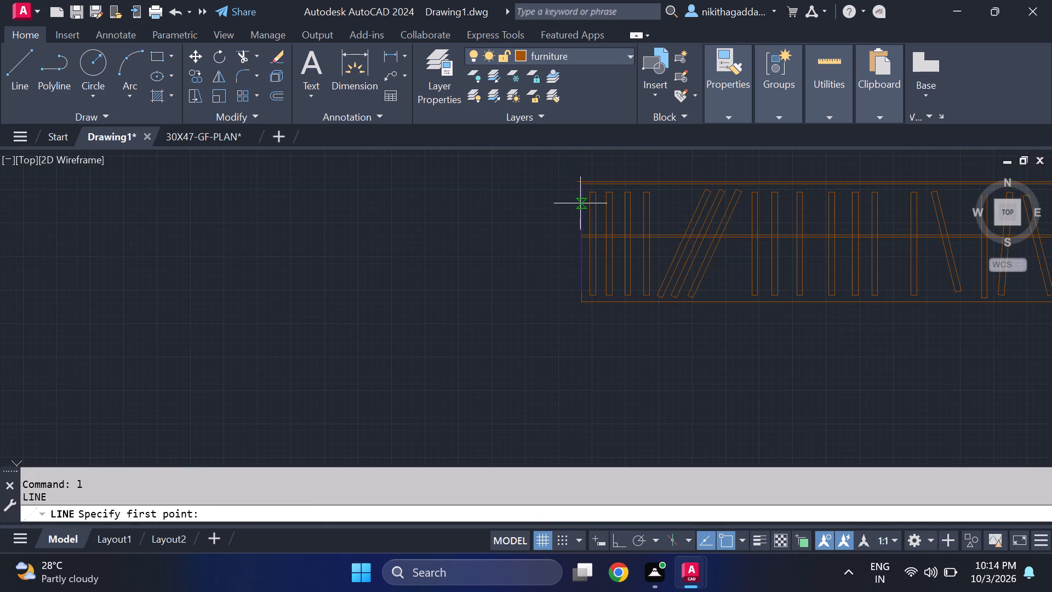
click(581, 190)
click(581, 289)
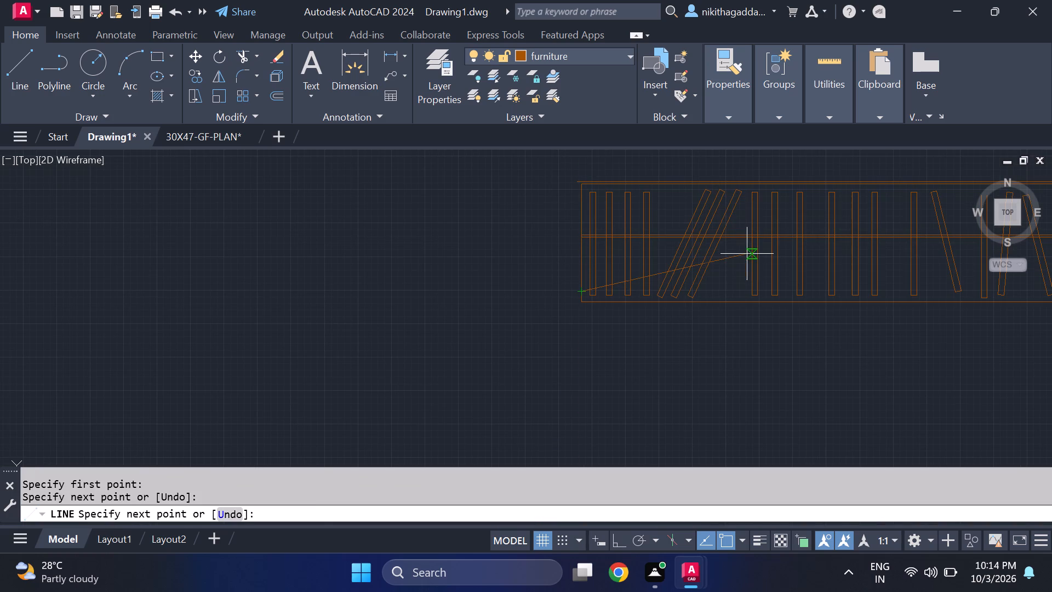
key(Escape)
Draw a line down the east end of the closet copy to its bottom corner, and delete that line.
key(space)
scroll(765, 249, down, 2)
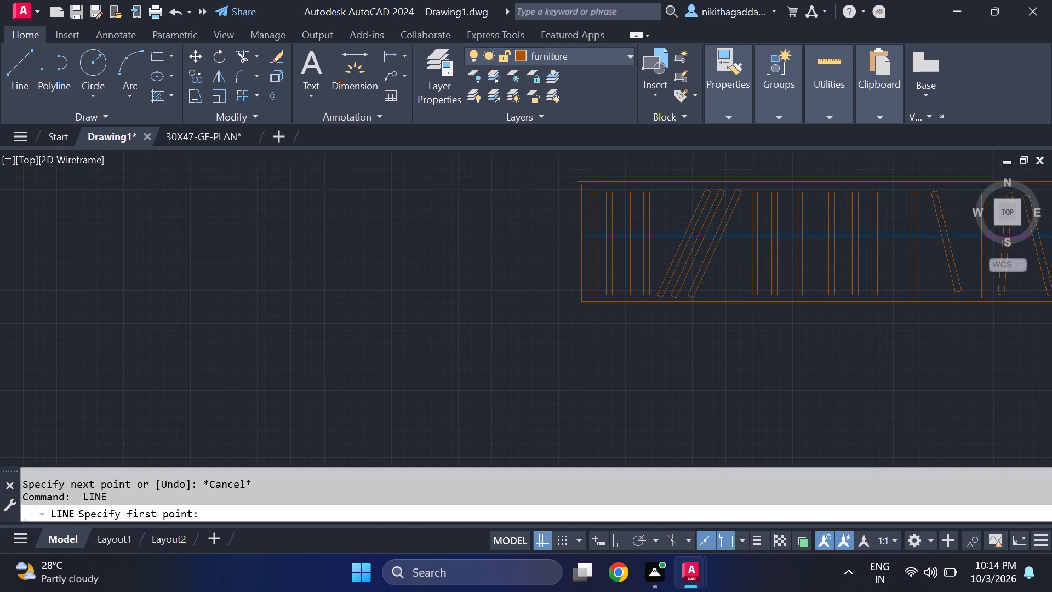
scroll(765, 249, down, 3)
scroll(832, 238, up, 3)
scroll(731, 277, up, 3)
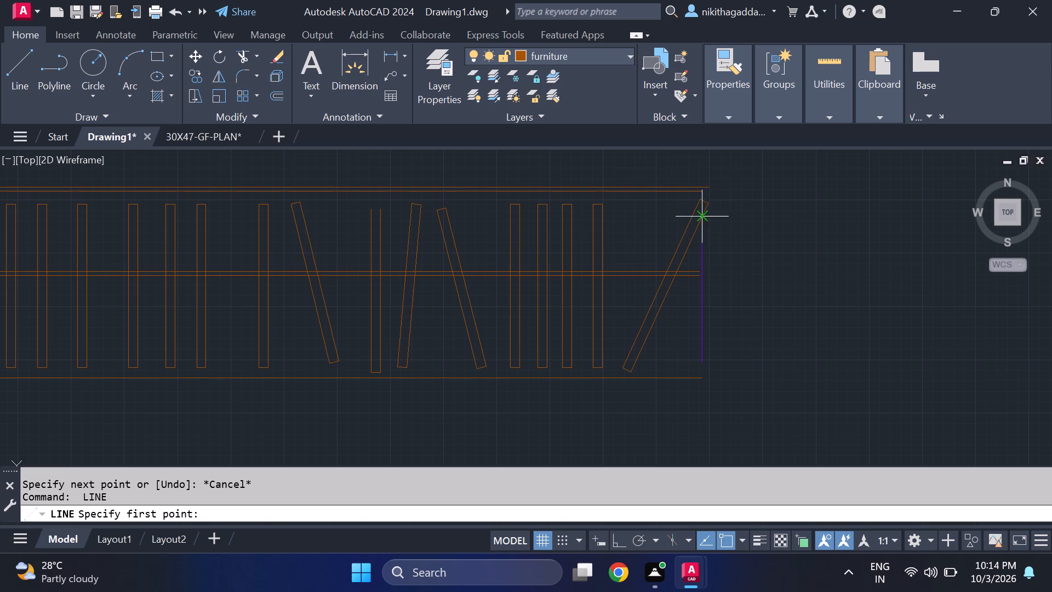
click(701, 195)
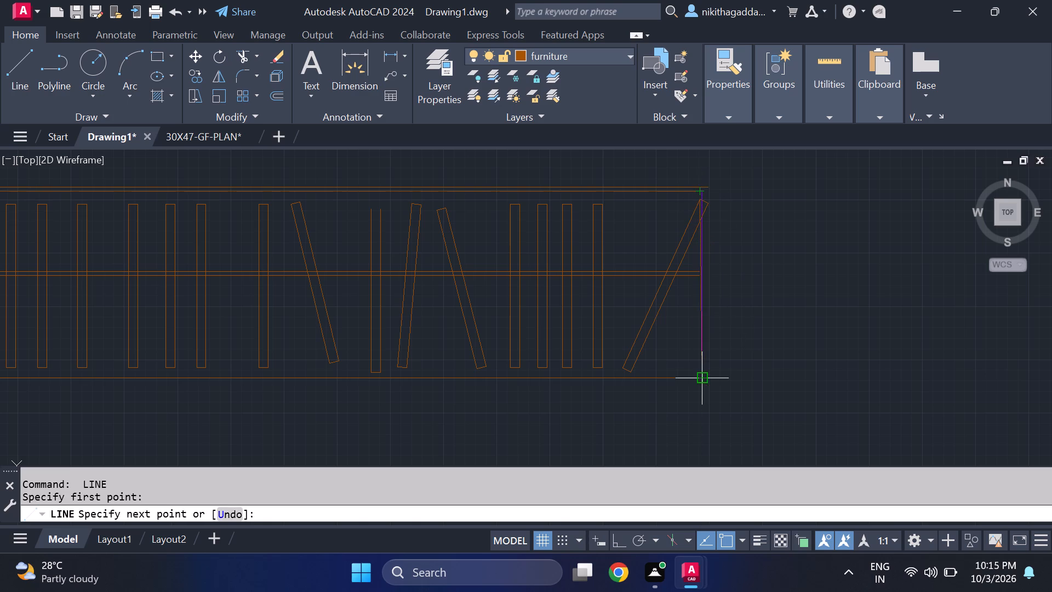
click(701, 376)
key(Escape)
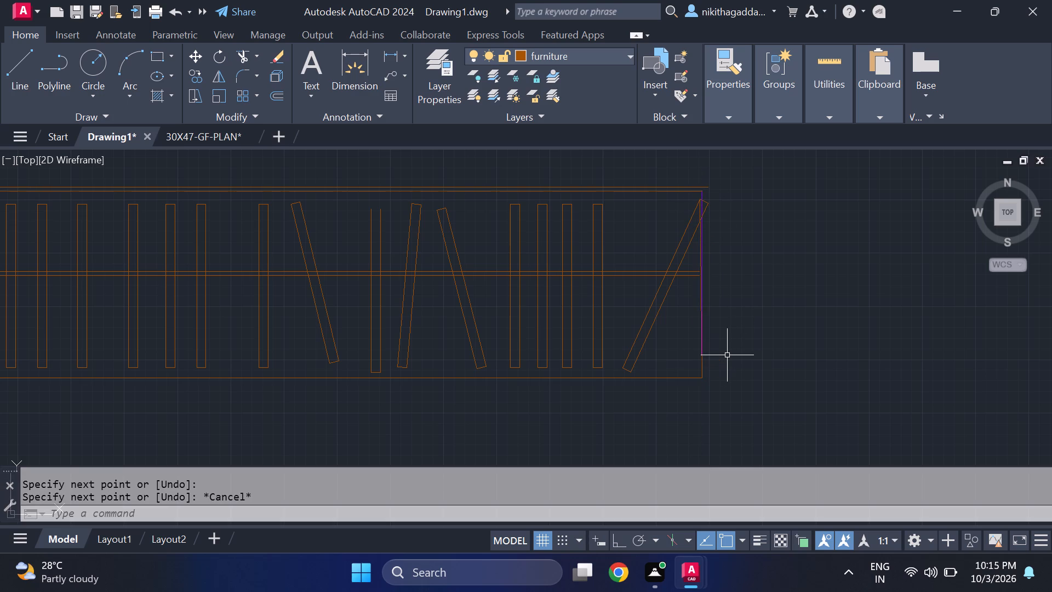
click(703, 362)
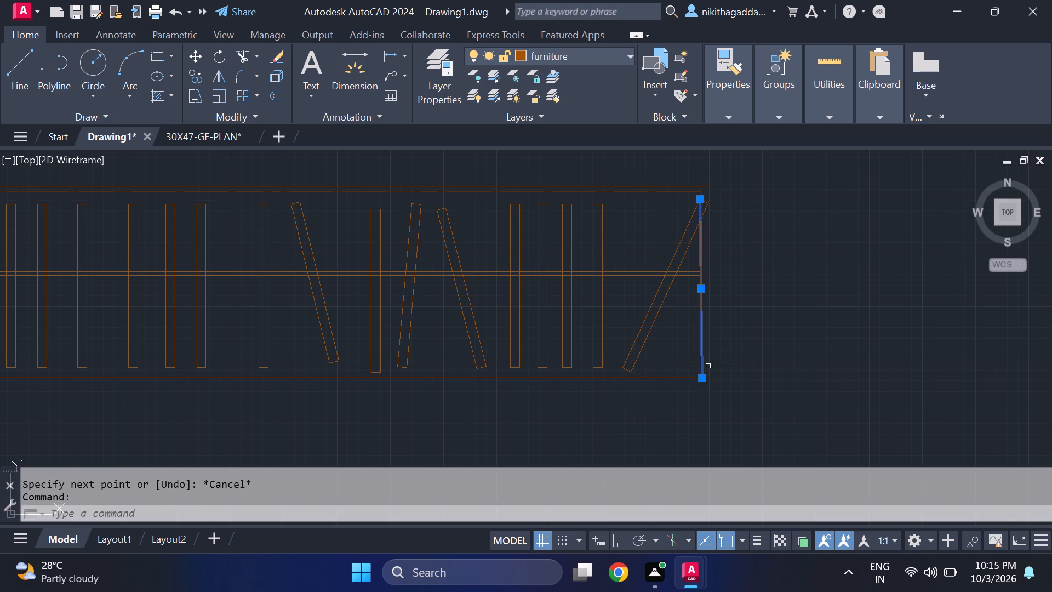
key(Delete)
Start a new line for the closet copy's east end.
key(l)
key(Return)
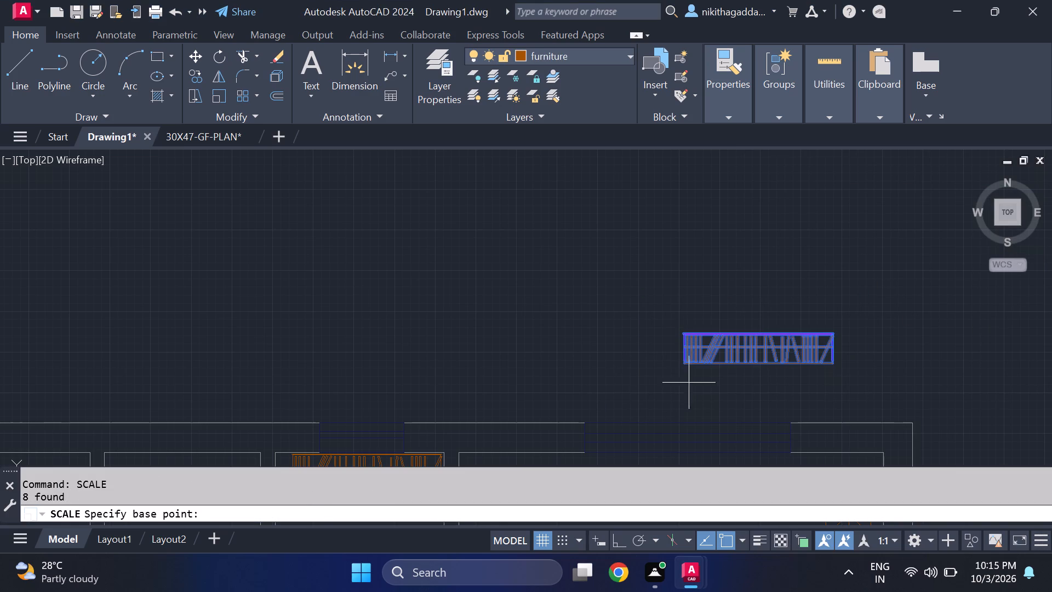
Scale the closet copy outside the plan down freehand from its lower west corner to about half its size.
click(687, 369)
scroll(717, 354, up, 3)
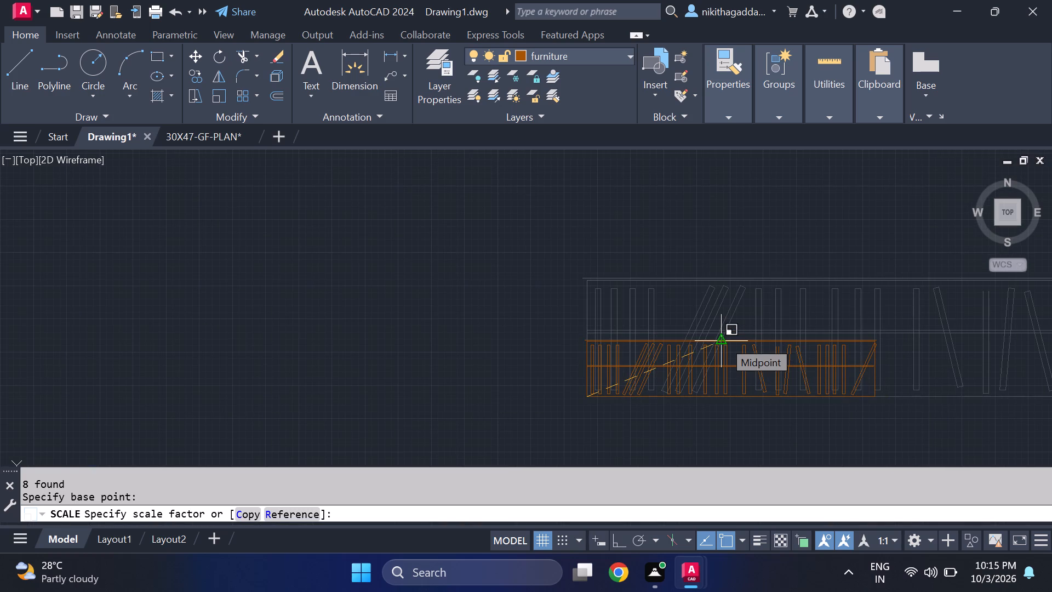
click(722, 342)
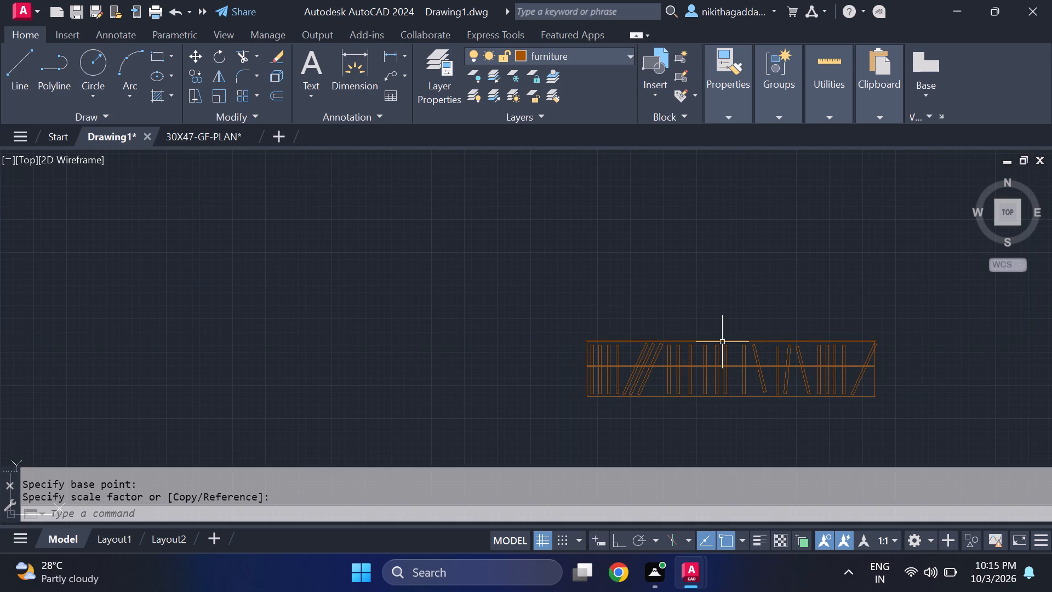
Move the reduced closet by its upper west corner into the small room south of the middle room, at its southwest corner.
scroll(917, 301, down, 4)
drag(929, 287, 922, 300)
click(814, 341)
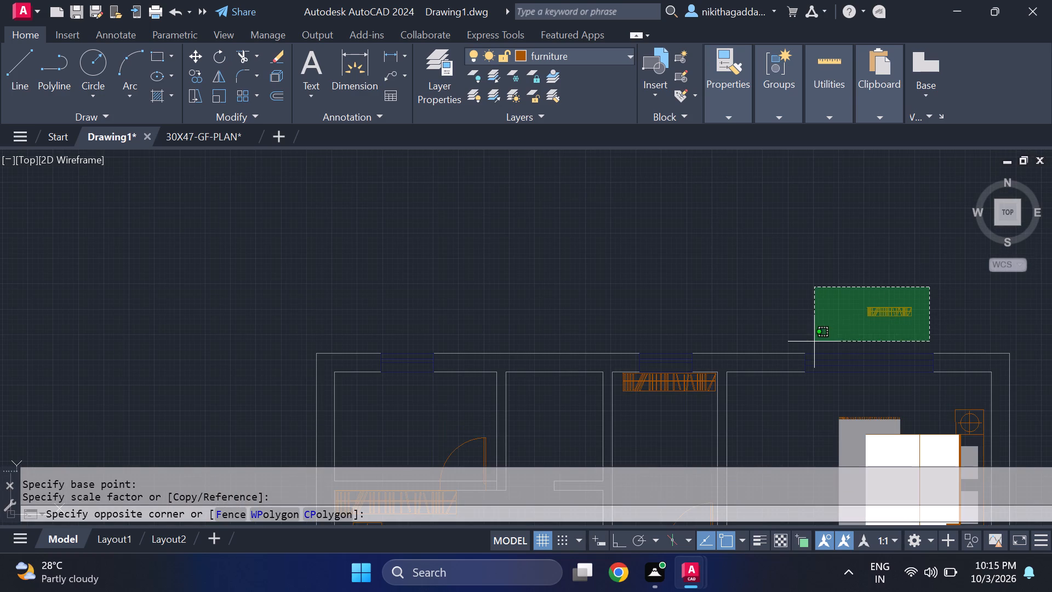
key(m)
key(Return)
scroll(830, 315, up, 2)
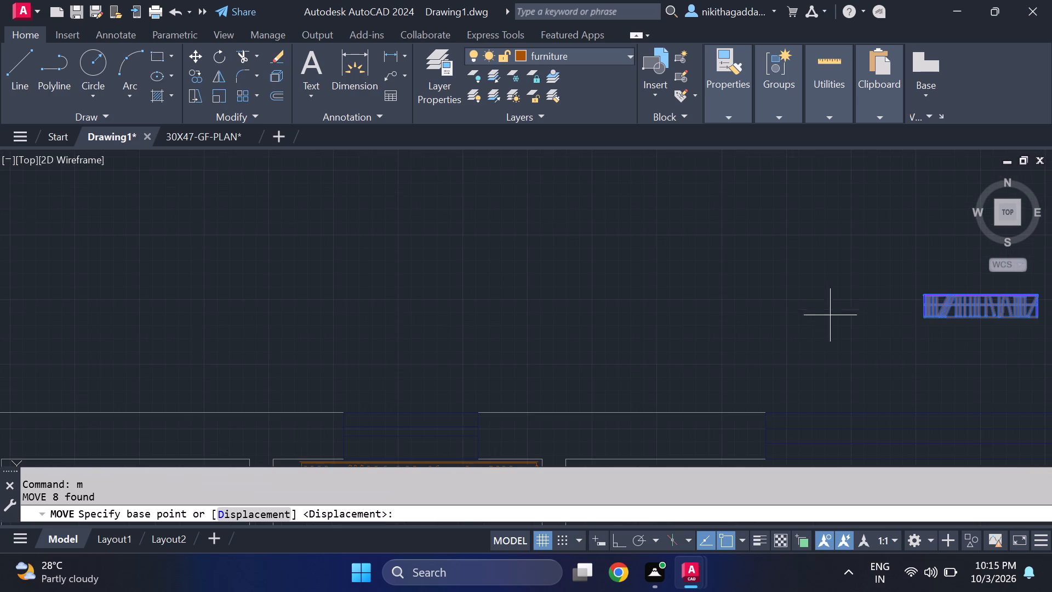
click(924, 292)
scroll(674, 366, down, 4)
middle_drag(653, 417, 616, 307)
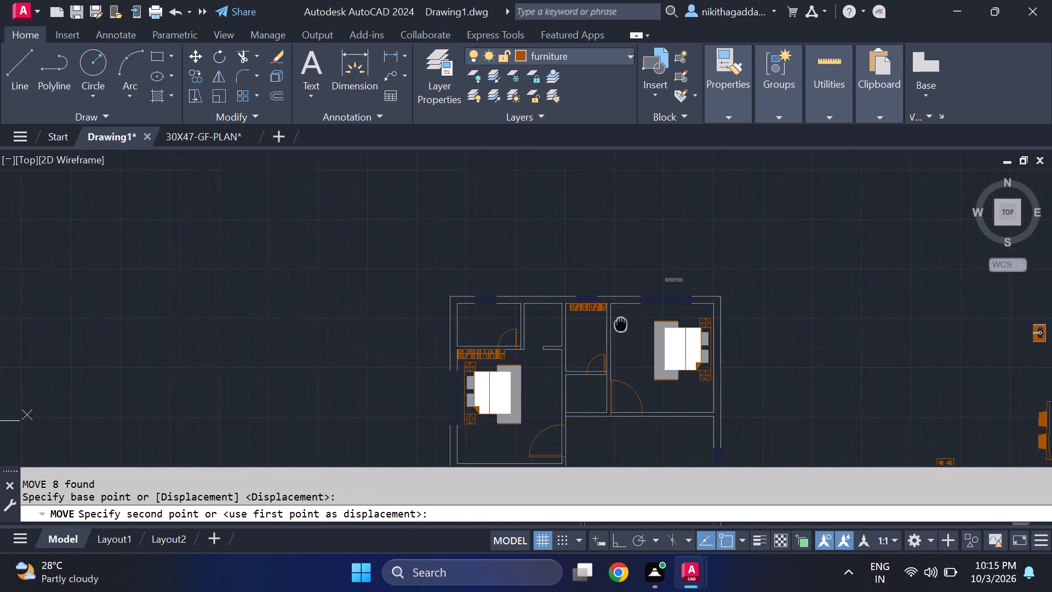
middle_drag(616, 307, 599, 243)
scroll(559, 327, up, 4)
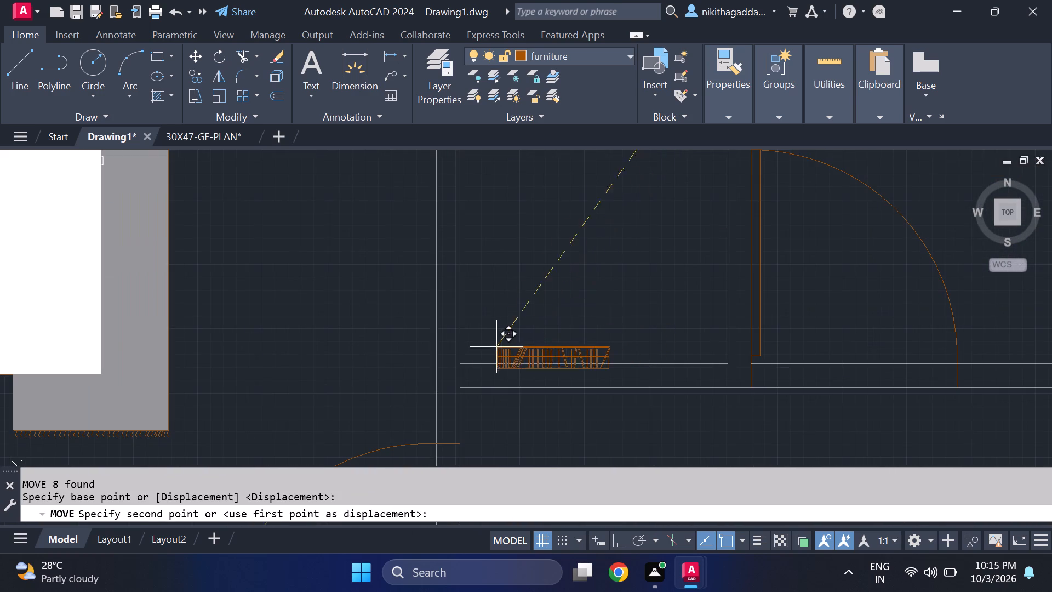
scroll(473, 337, up, 1)
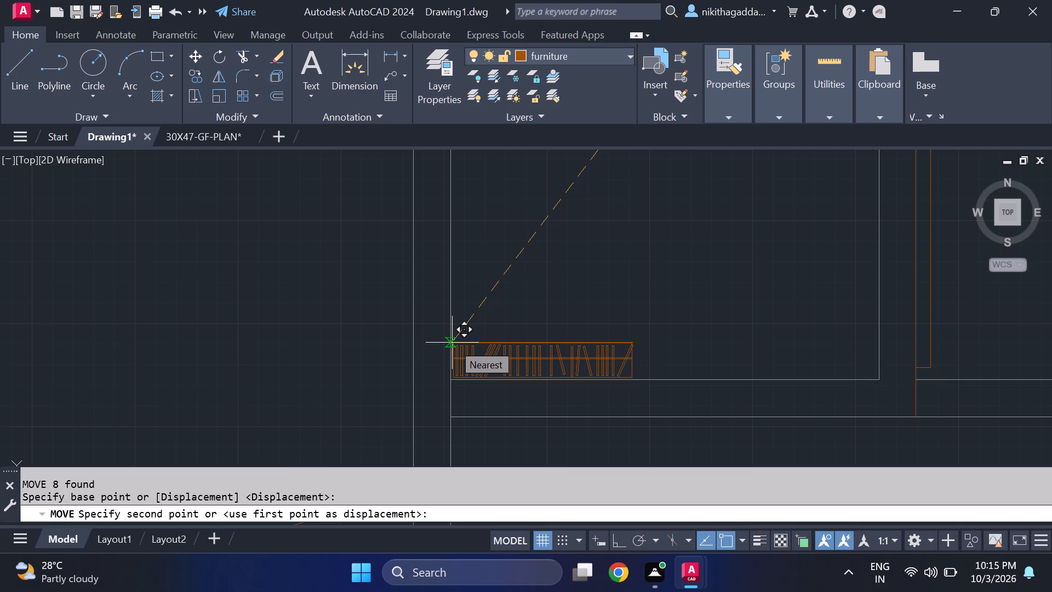
click(452, 343)
scroll(569, 311, down, 4)
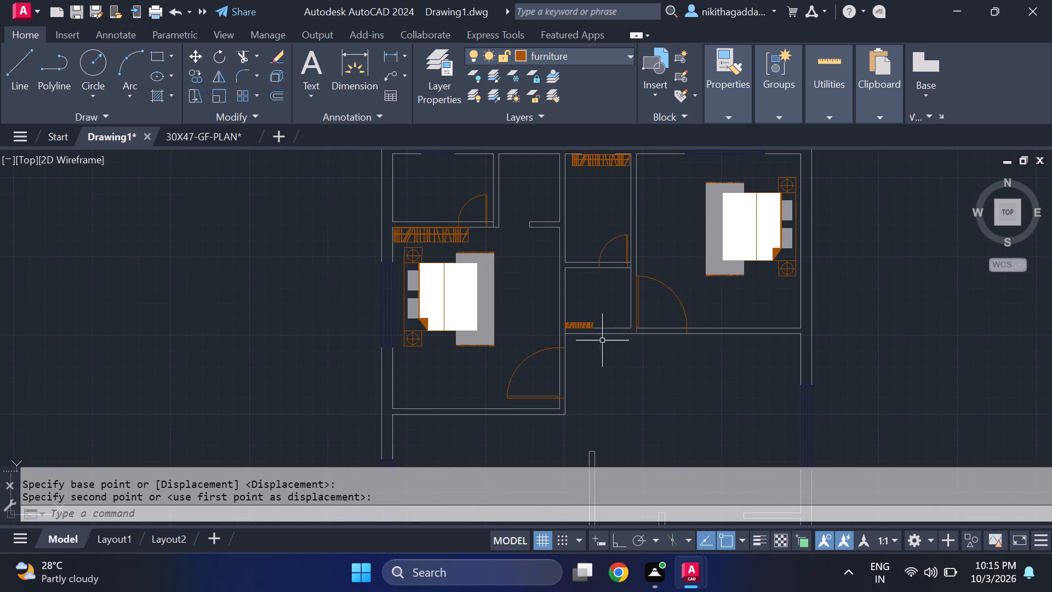
Move the closet at the middle room's north wall straight west about 4'-9" into the adjoining narrow room, close to its west wall.
scroll(599, 339, up, 3)
scroll(599, 339, down, 4)
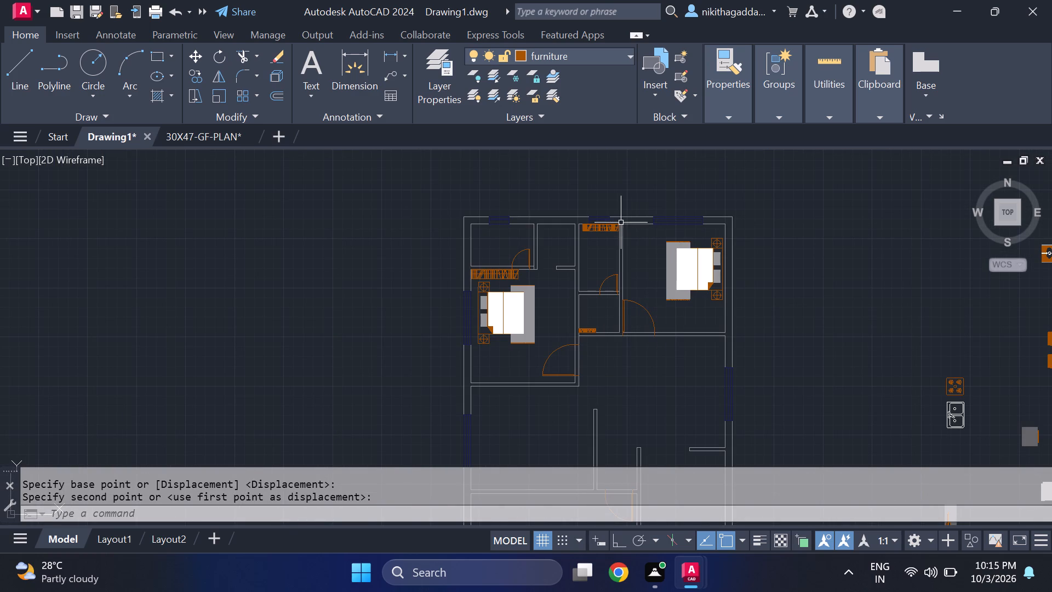
scroll(613, 220, up, 5)
scroll(677, 263, up, 2)
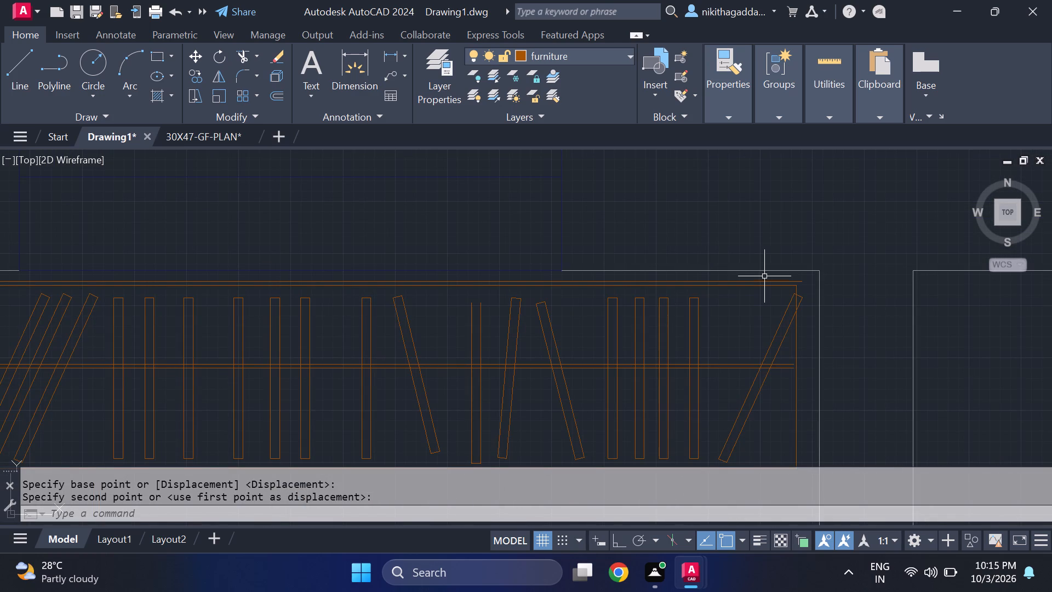
click(767, 277)
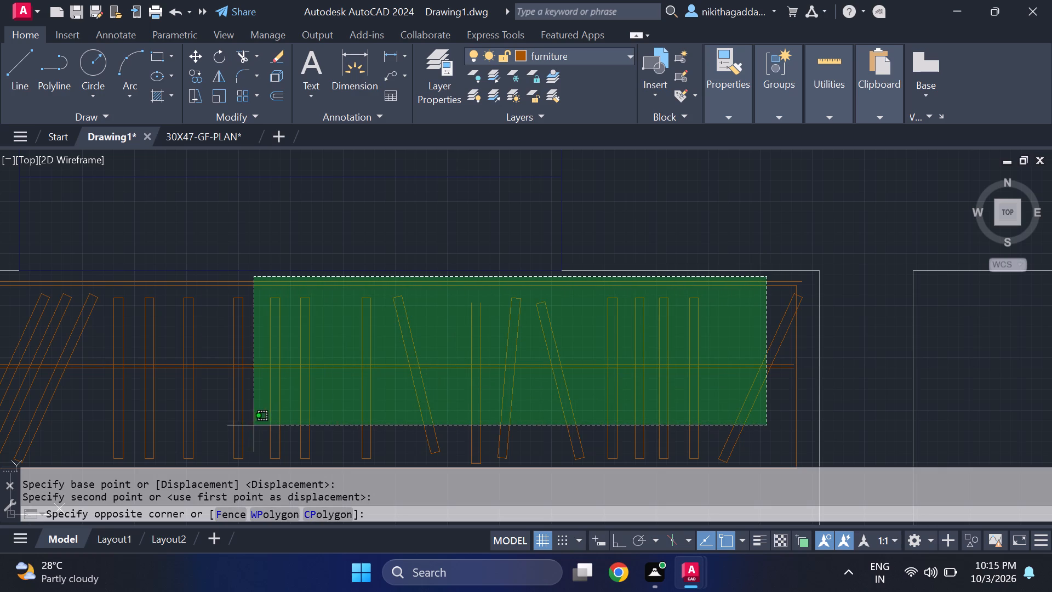
middle_drag(46, 421, 356, 334)
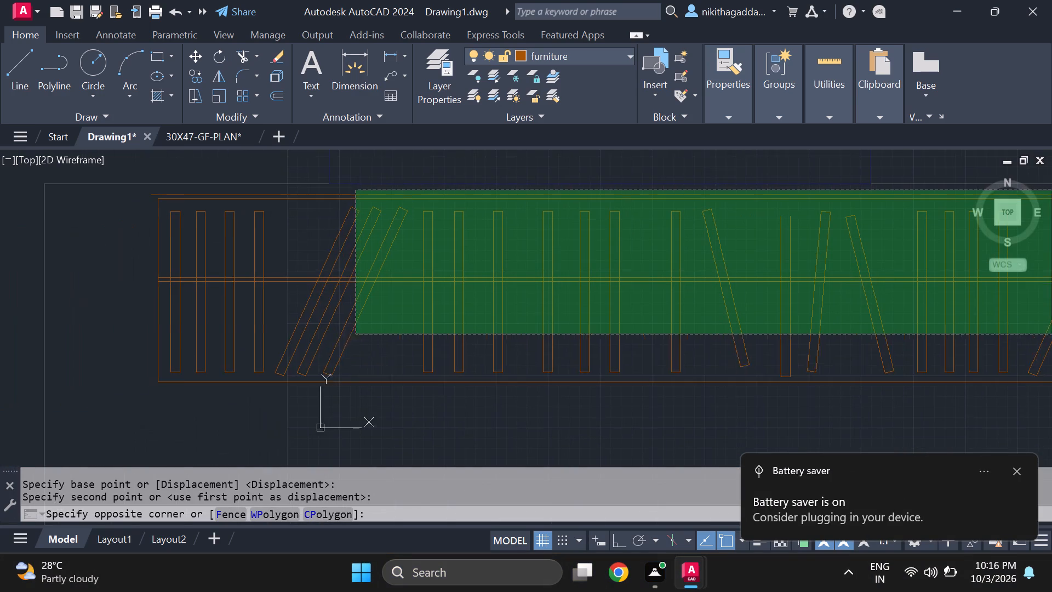
click(139, 402)
scroll(581, 385, down, 2)
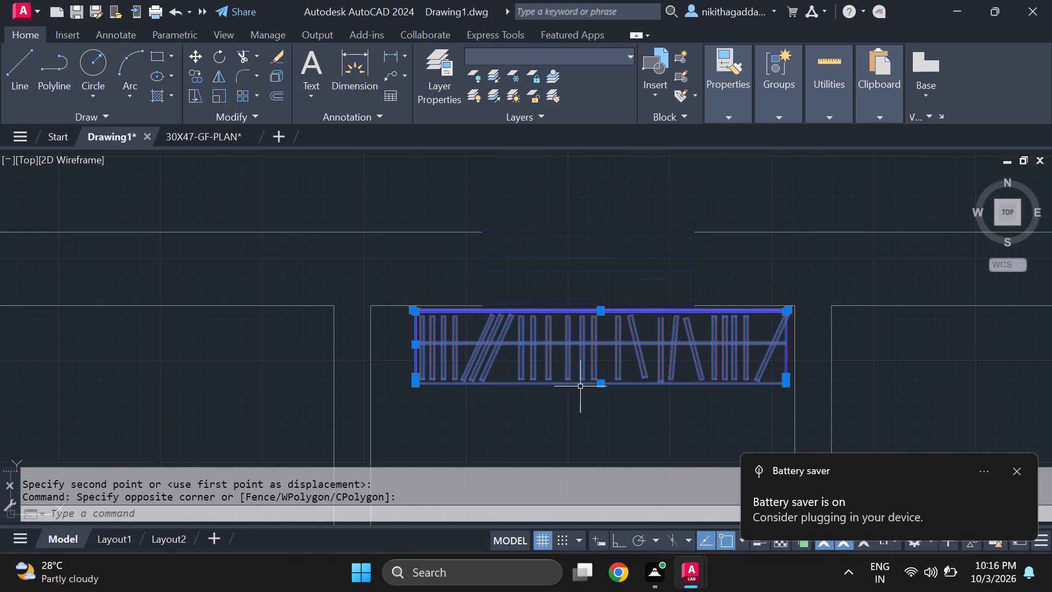
scroll(798, 349, up, 3)
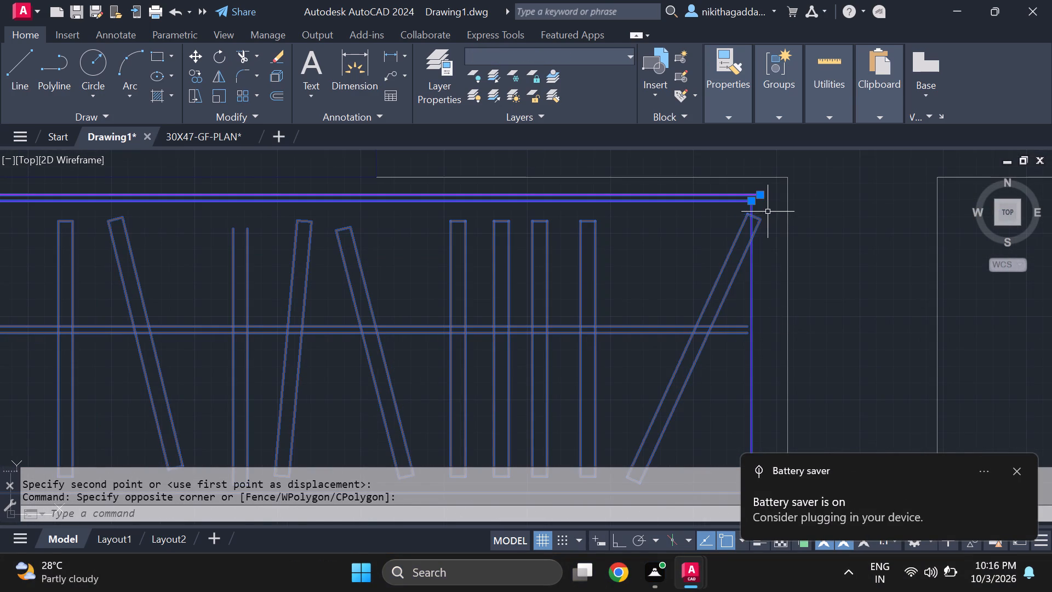
drag(763, 216, 756, 240)
click(634, 411)
scroll(644, 395, down, 3)
scroll(340, 428, up, 1)
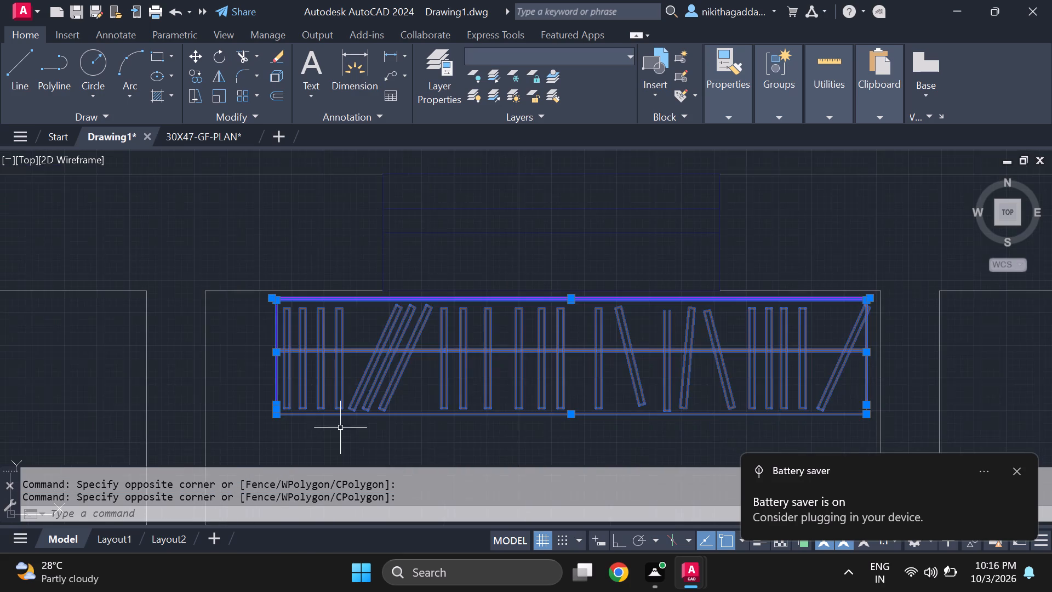
scroll(546, 408, down, 1)
key(c)
key(BackSpace)
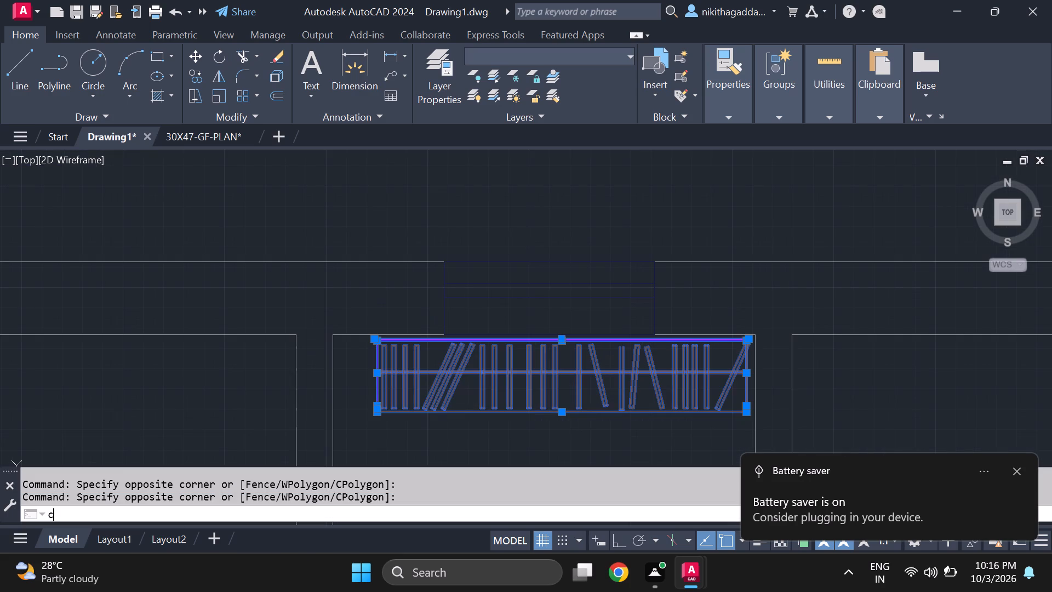
key(m)
key(Return)
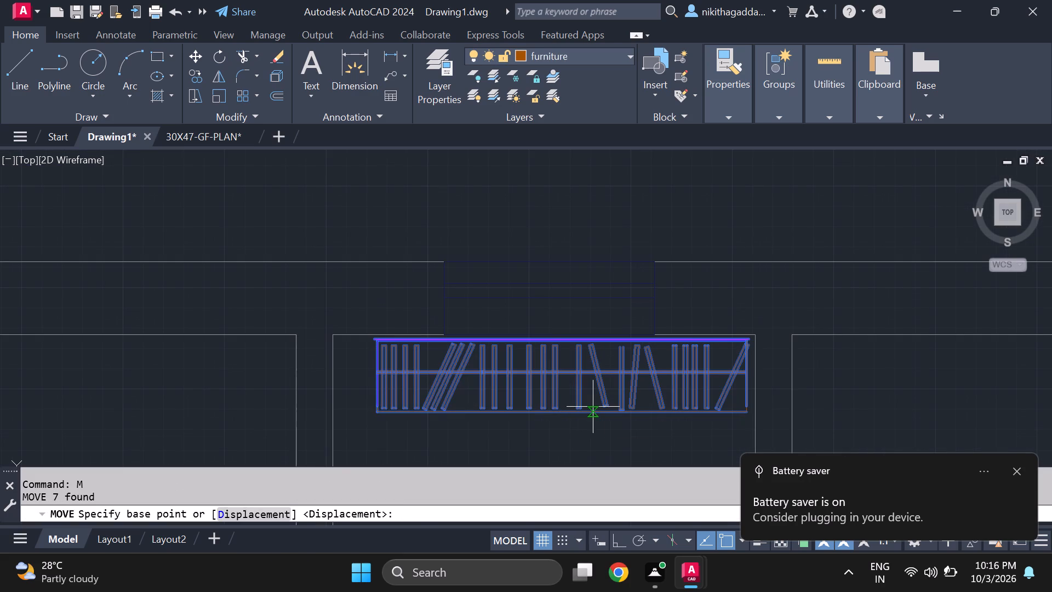
click(375, 416)
middle_drag(52, 463, 396, 359)
middle_click(405, 357)
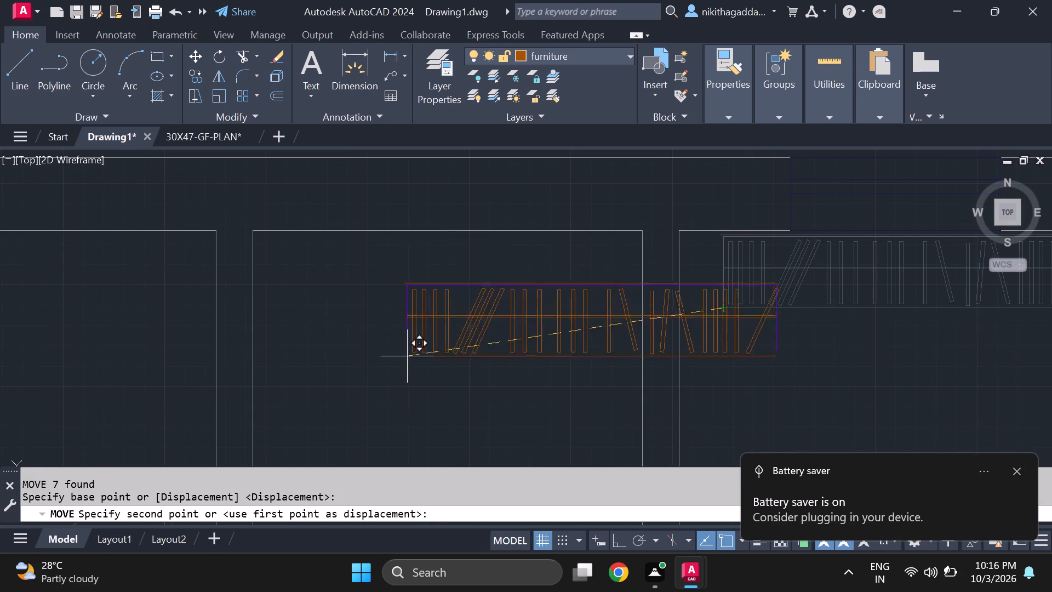
key(F8)
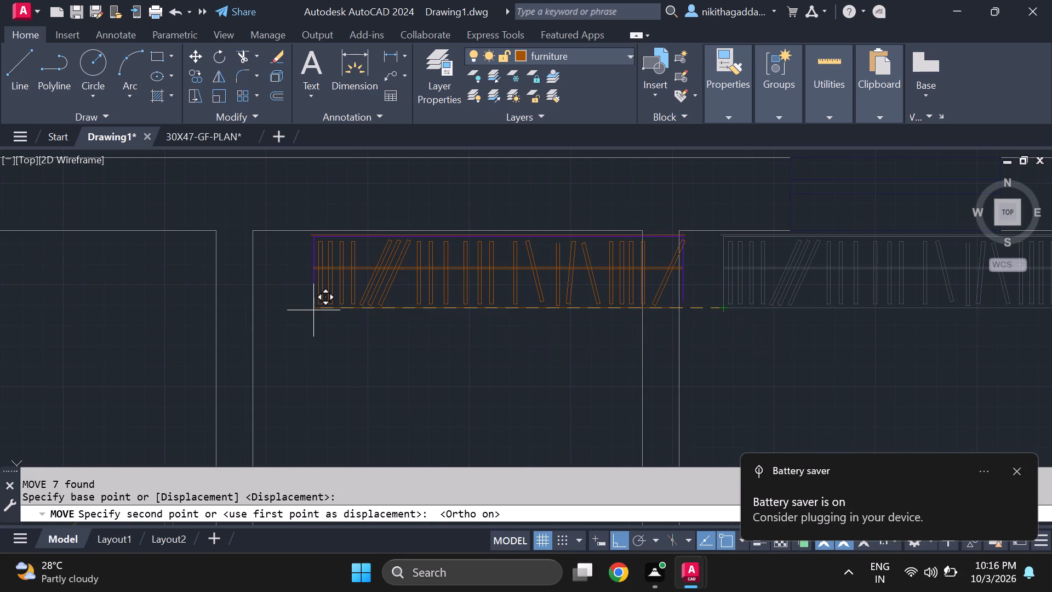
scroll(256, 298, up, 2)
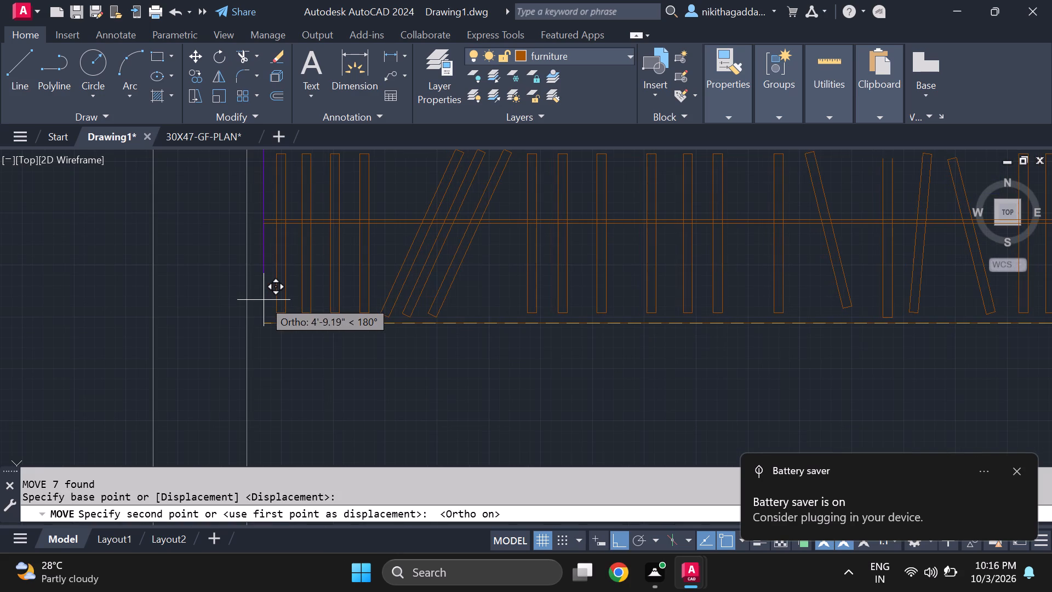
click(264, 300)
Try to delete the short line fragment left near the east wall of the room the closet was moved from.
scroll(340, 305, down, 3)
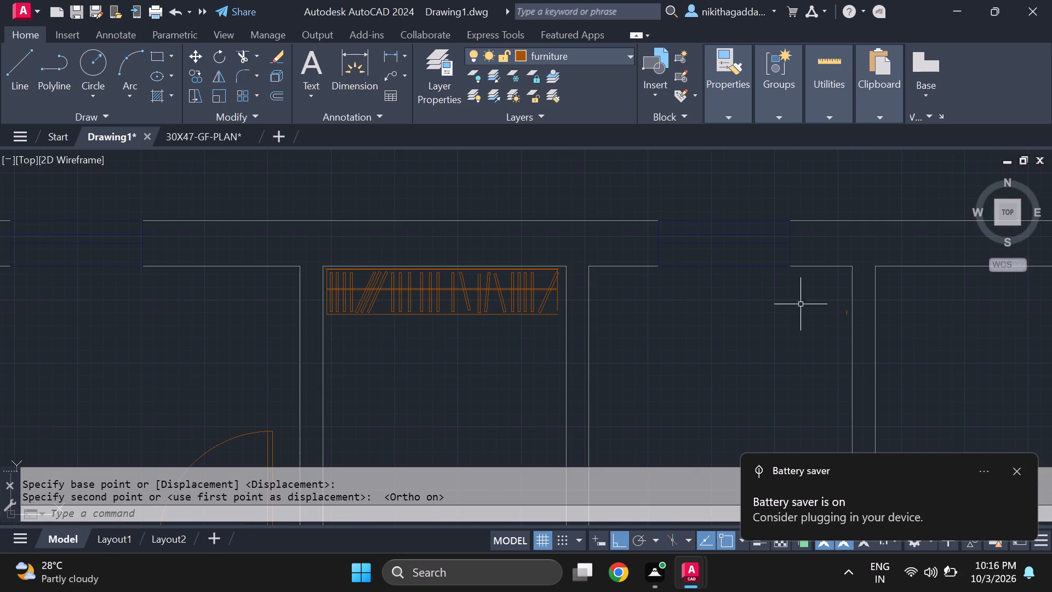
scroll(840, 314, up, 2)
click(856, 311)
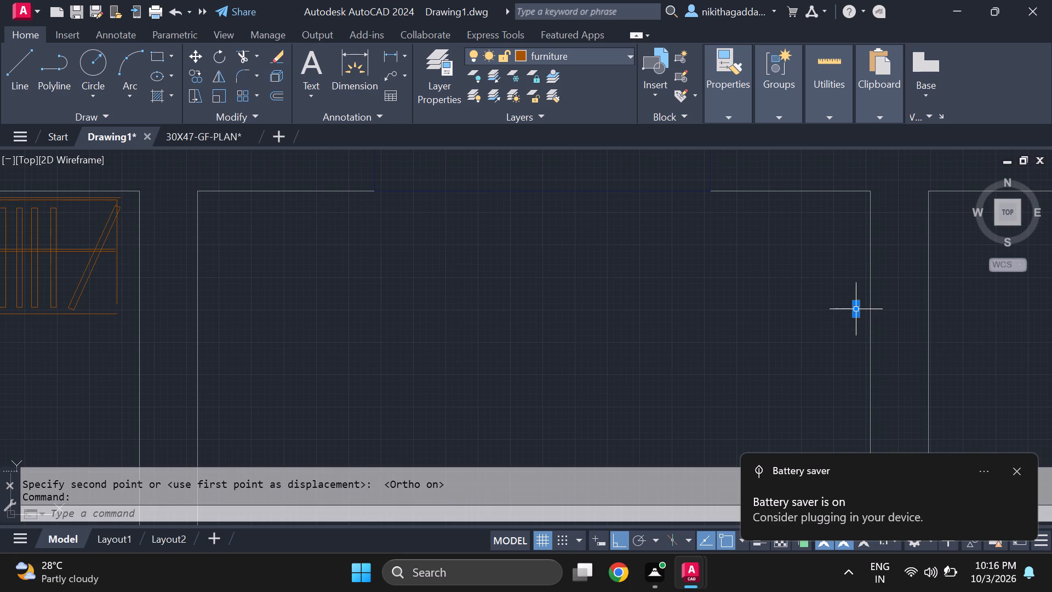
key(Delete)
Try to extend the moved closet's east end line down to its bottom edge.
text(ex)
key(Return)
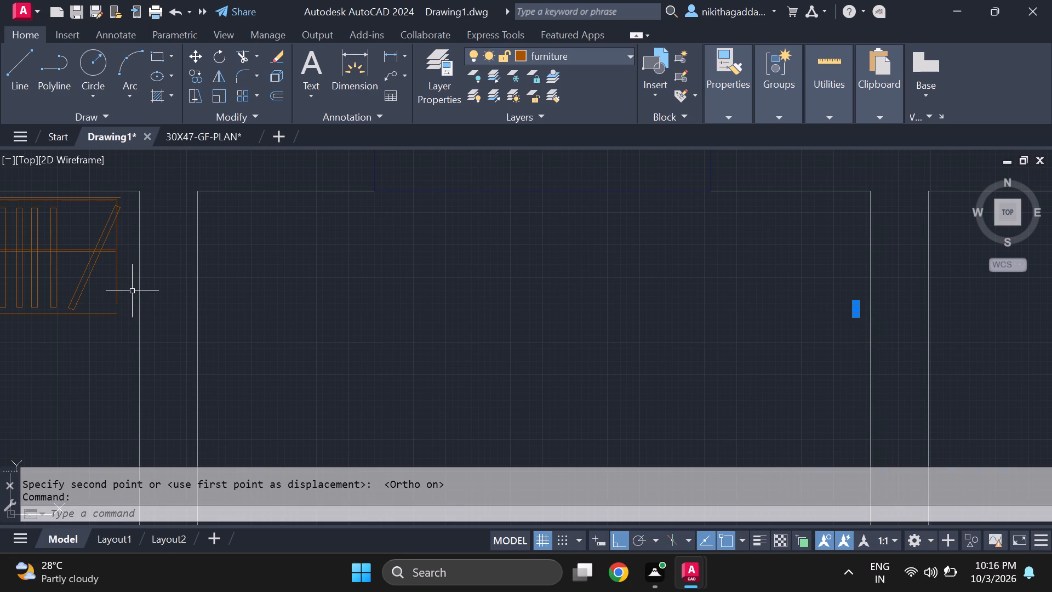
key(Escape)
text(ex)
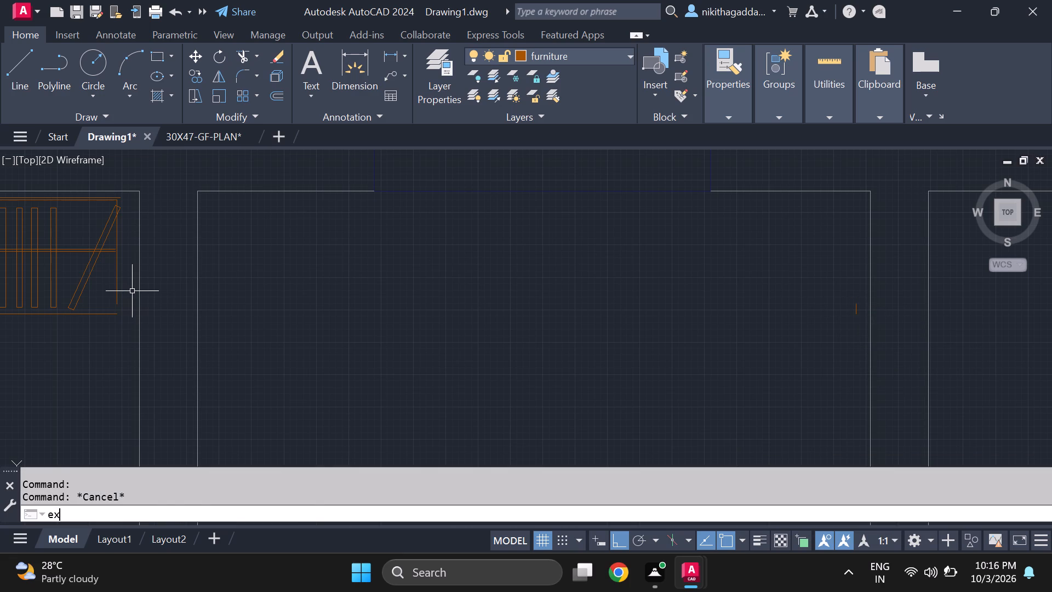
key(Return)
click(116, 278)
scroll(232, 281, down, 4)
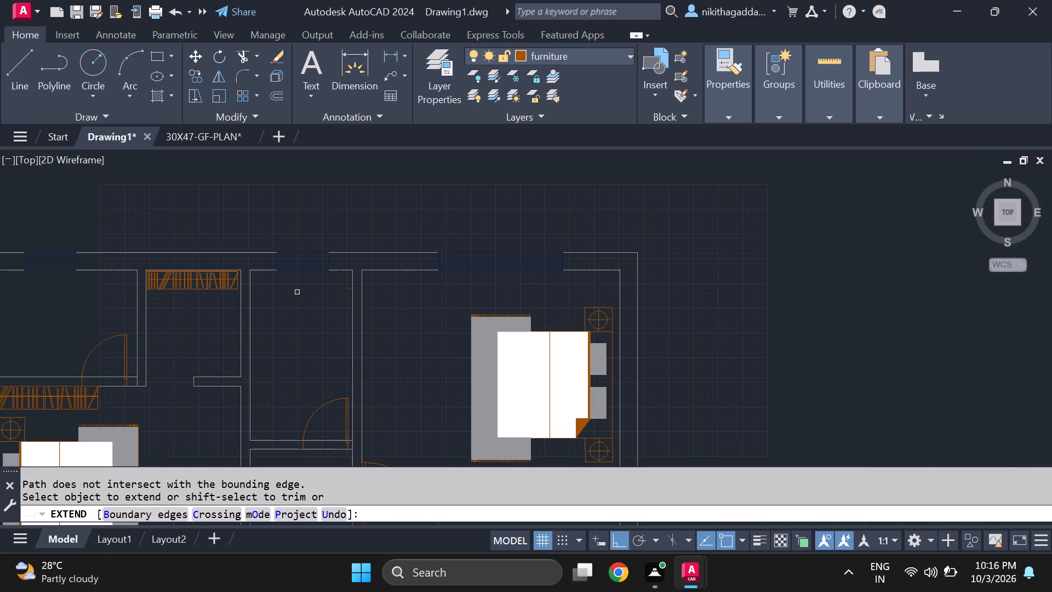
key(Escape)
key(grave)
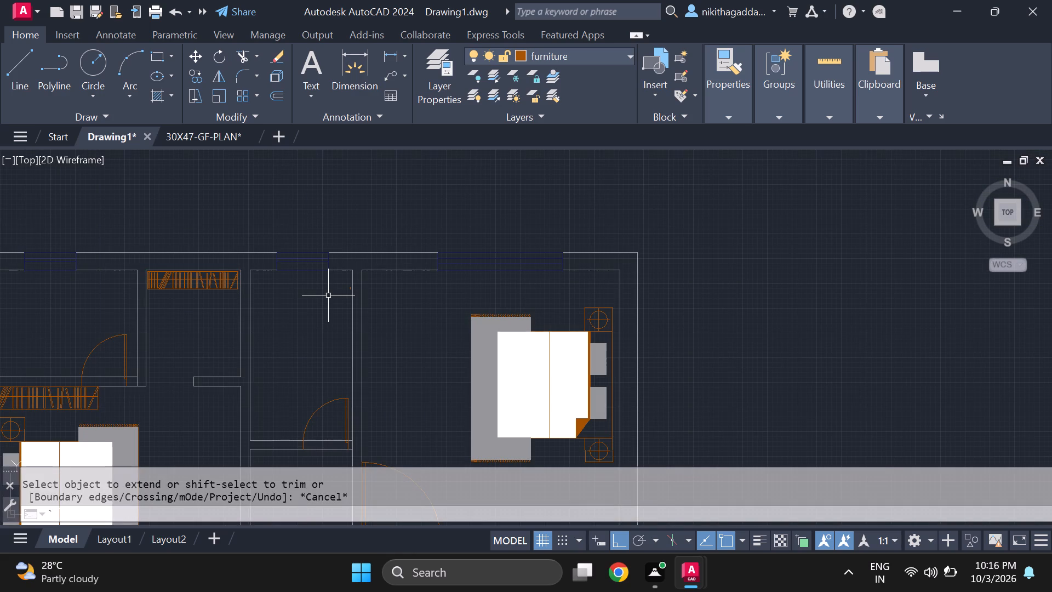
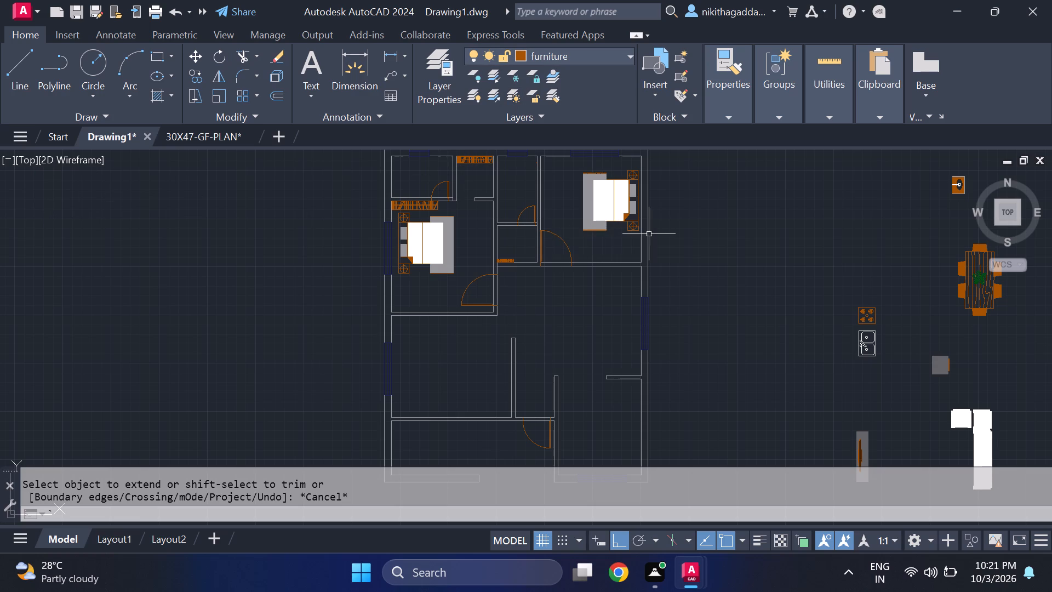
Scale up the whole small closet in the room south of the middle room from its southwest corner, spanning most of the room's width.
scroll(750, 281, down, 1)
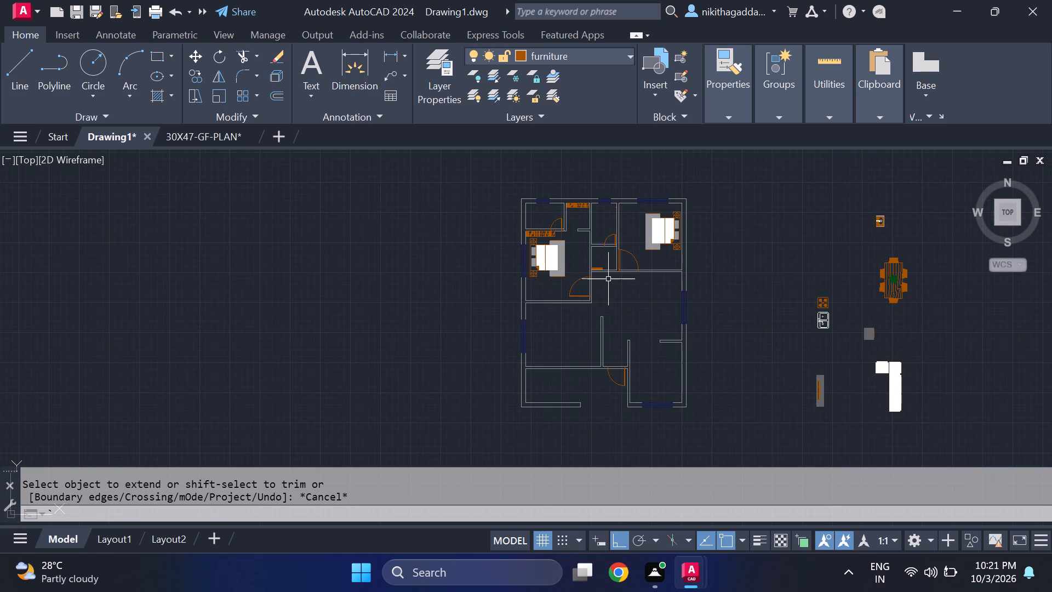
scroll(571, 207, up, 2)
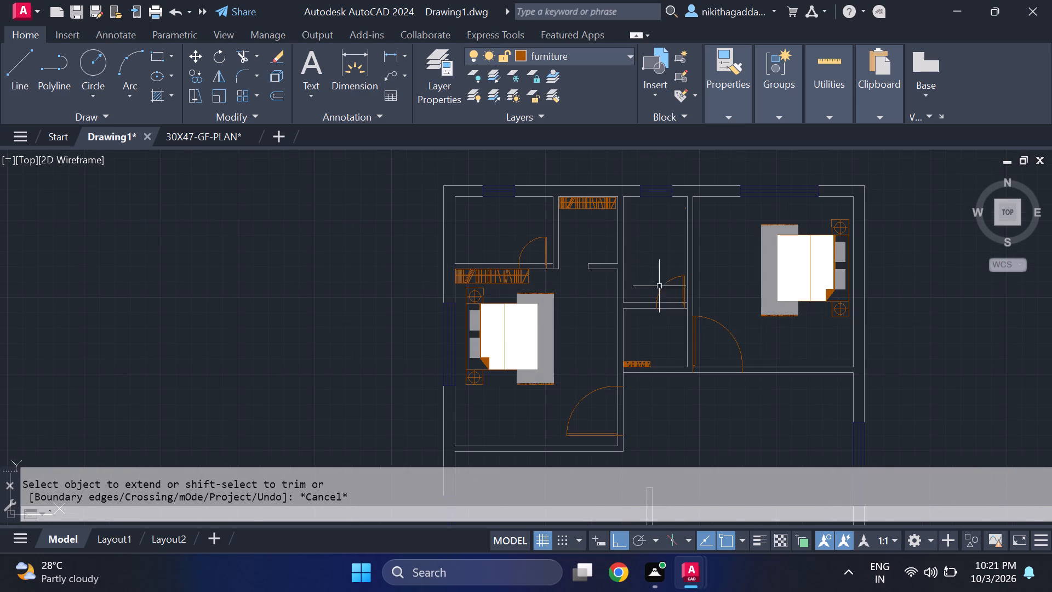
scroll(648, 375, up, 5)
drag(714, 269, 702, 275)
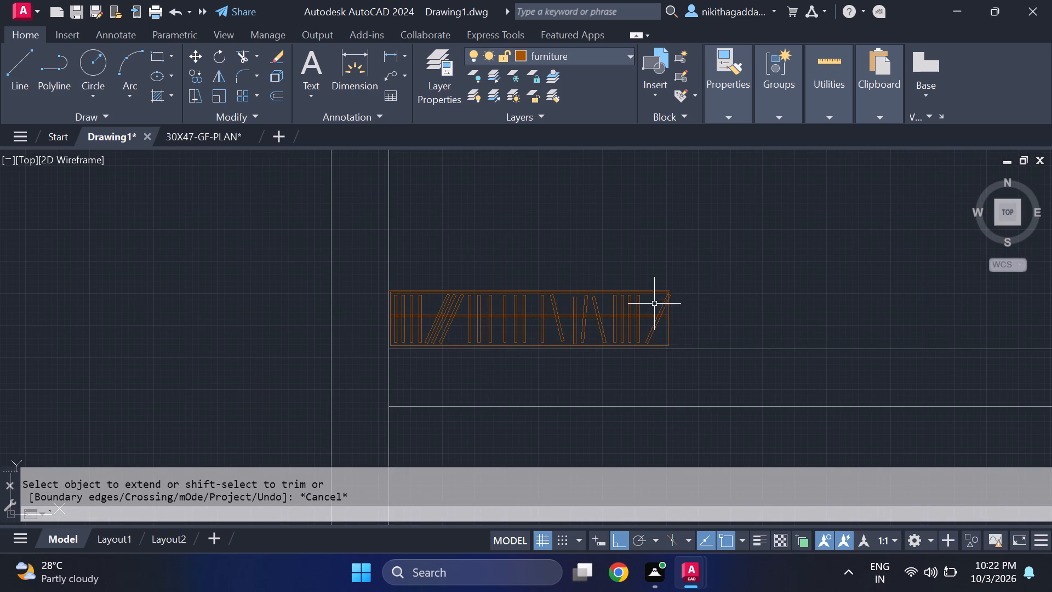
key(Escape)
key(Escape)
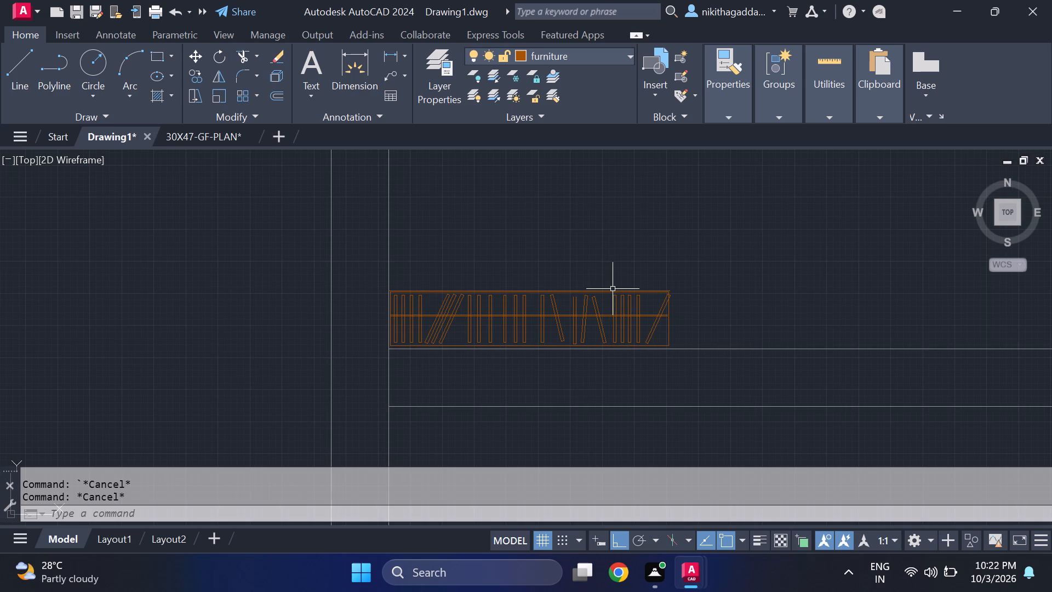
click(646, 278)
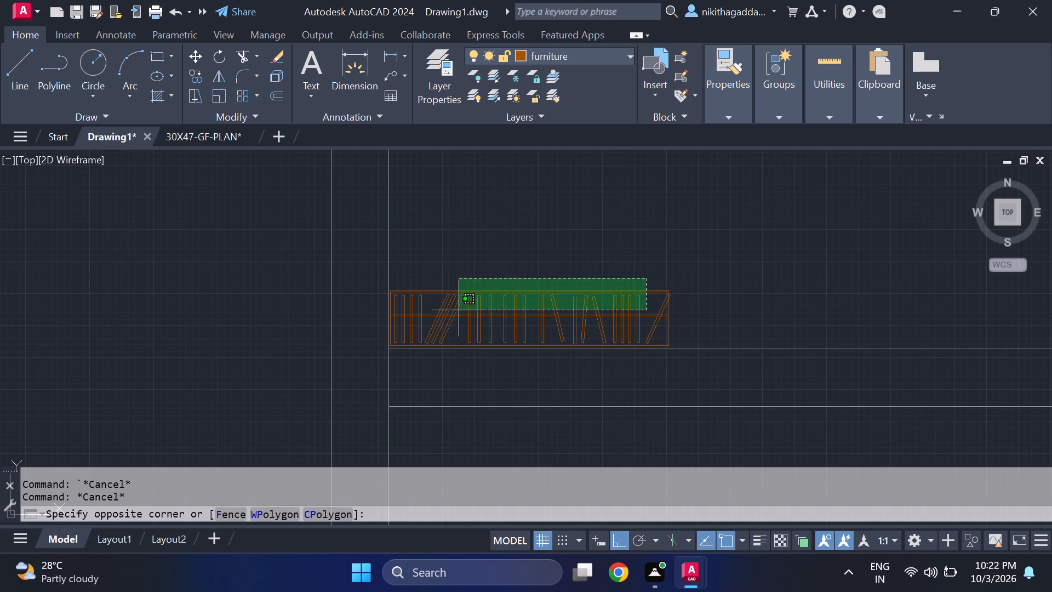
click(414, 329)
scroll(398, 341, up, 2)
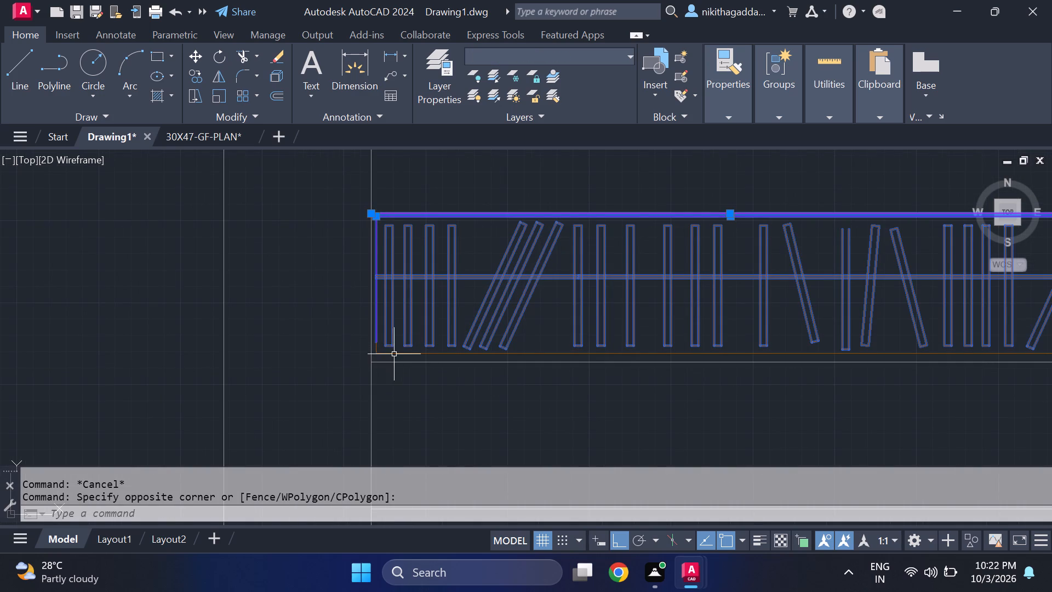
scroll(386, 349, up, 3)
click(391, 358)
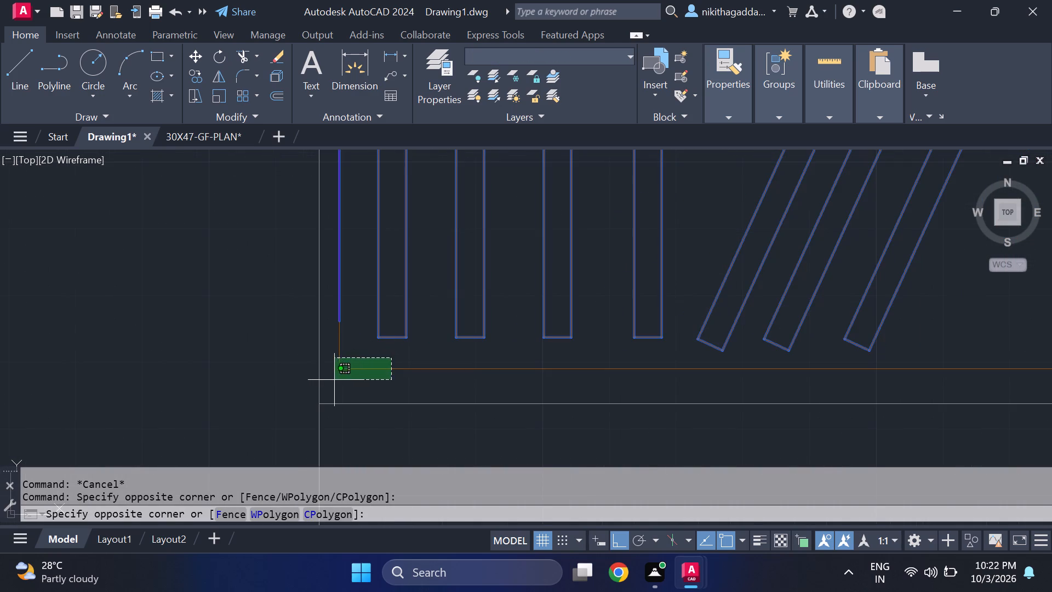
click(333, 380)
scroll(644, 315, down, 5)
scroll(904, 311, up, 3)
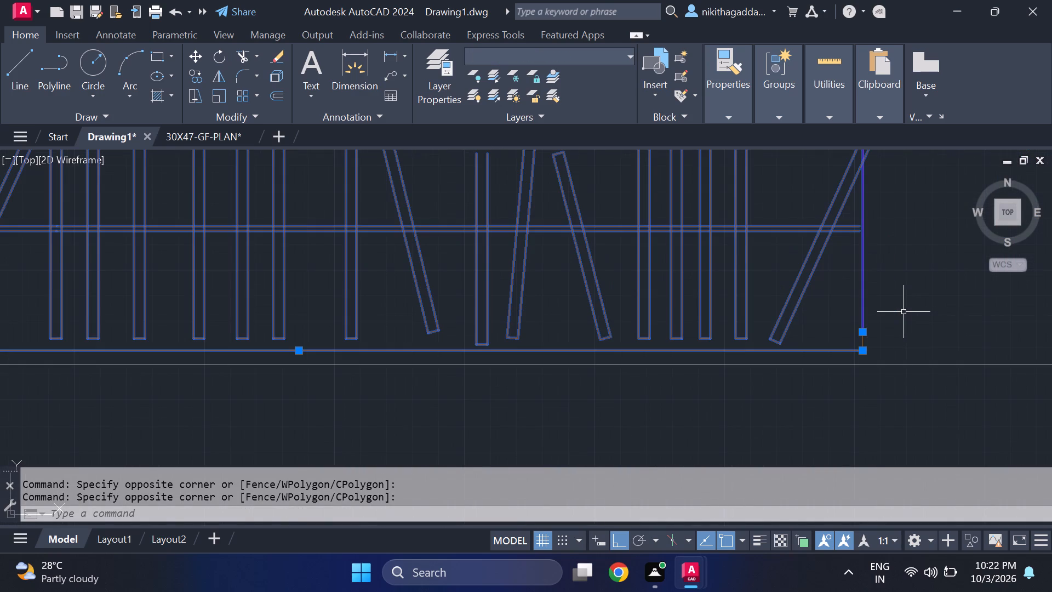
click(900, 321)
click(828, 345)
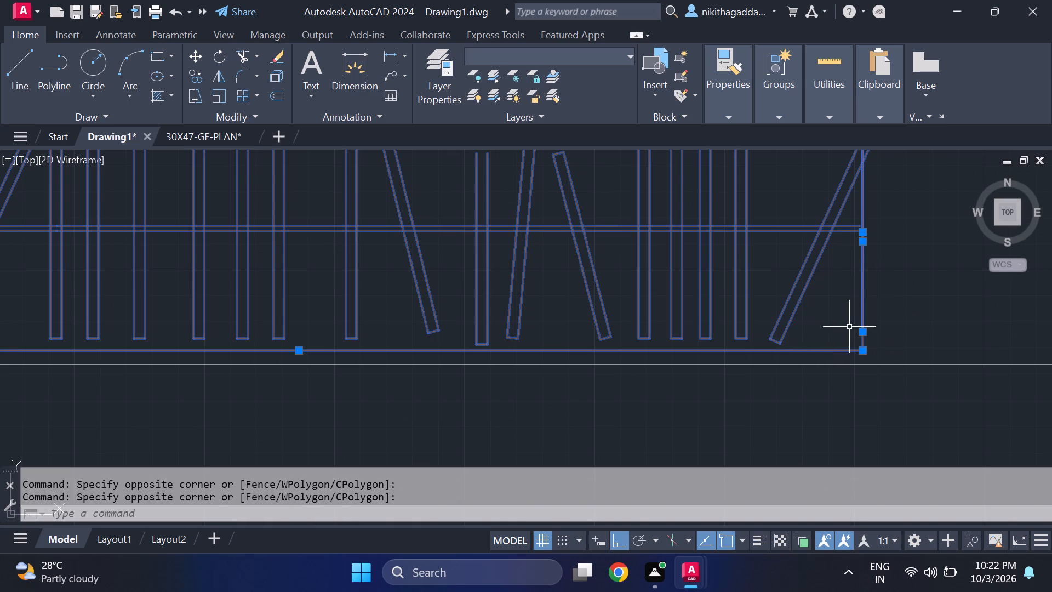
scroll(877, 320, down, 5)
scroll(860, 315, up, 3)
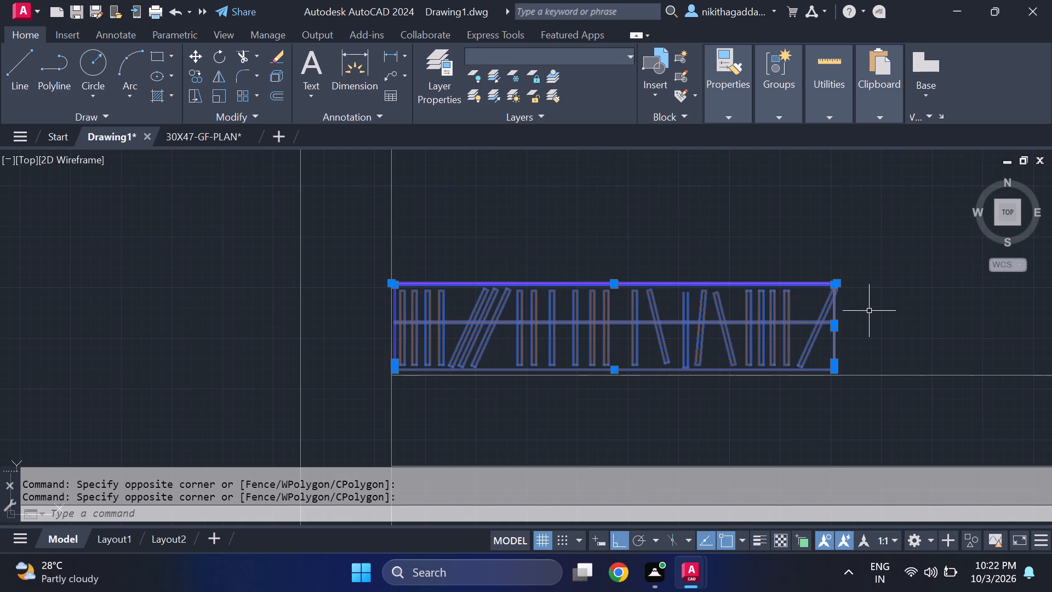
text(scale)
key(Return)
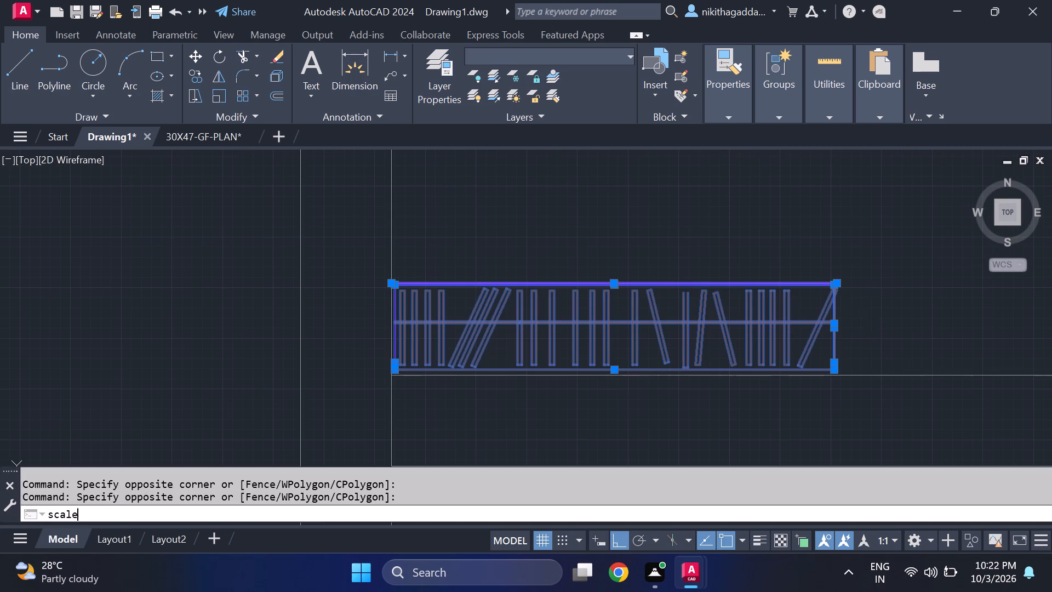
scroll(407, 371, up, 2)
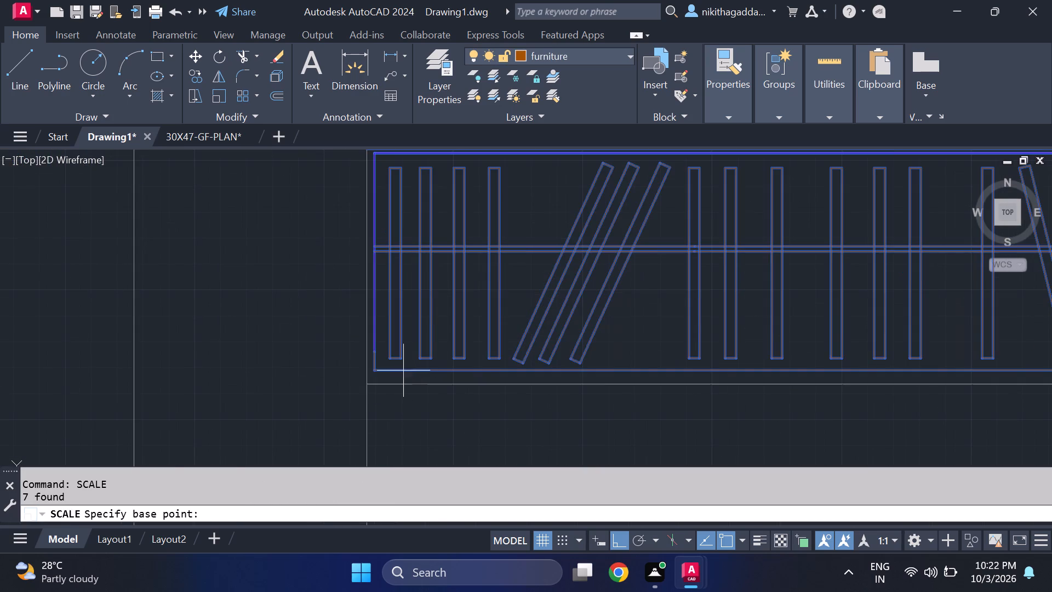
scroll(411, 361, down, 2)
click(397, 363)
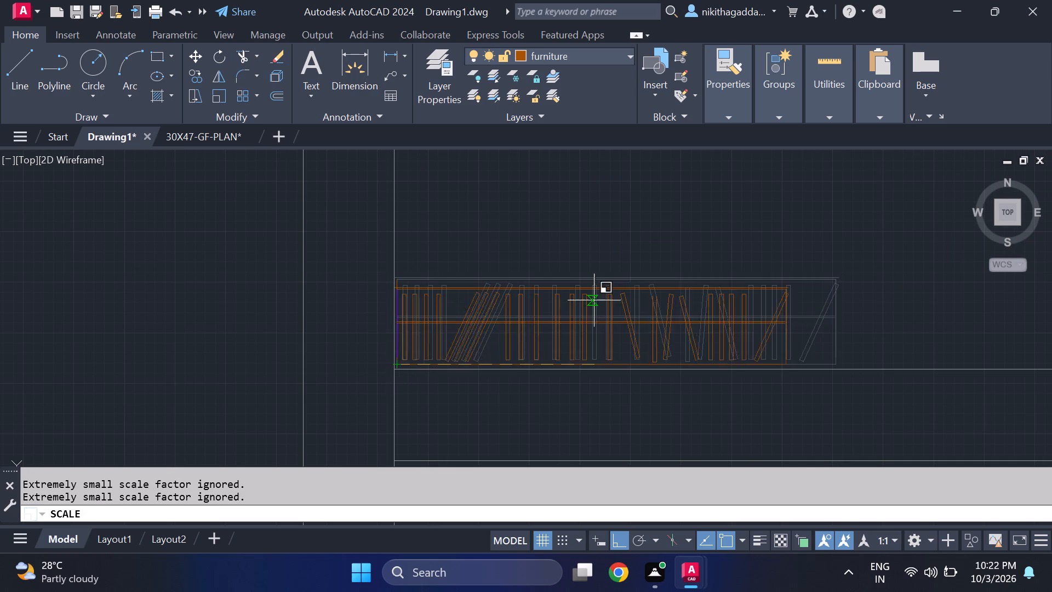
scroll(784, 265, down, 3)
middle_drag(766, 274, 750, 278)
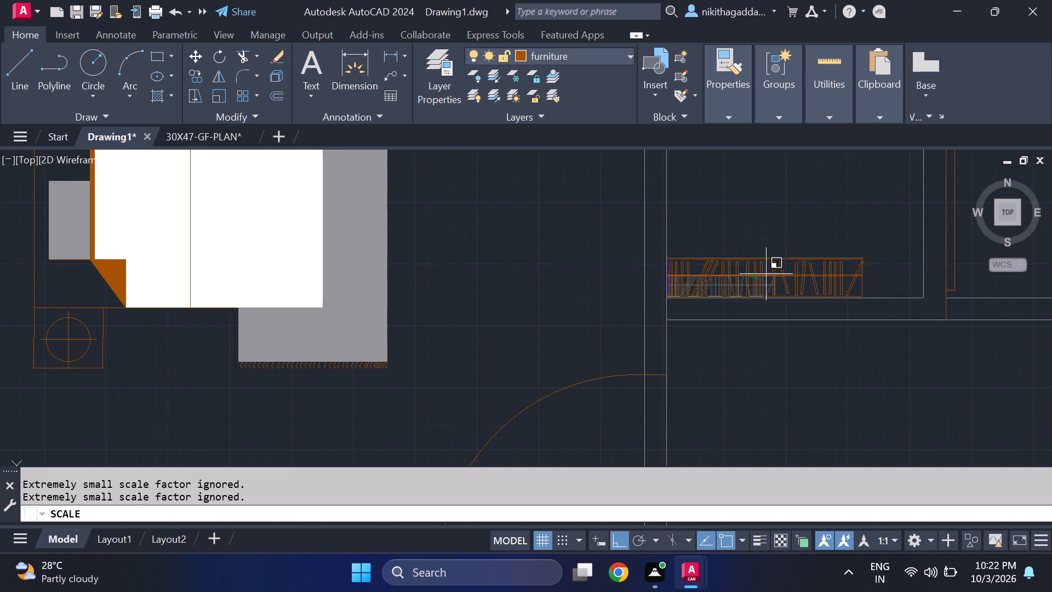
middle_click(675, 293)
scroll(676, 291, up, 1)
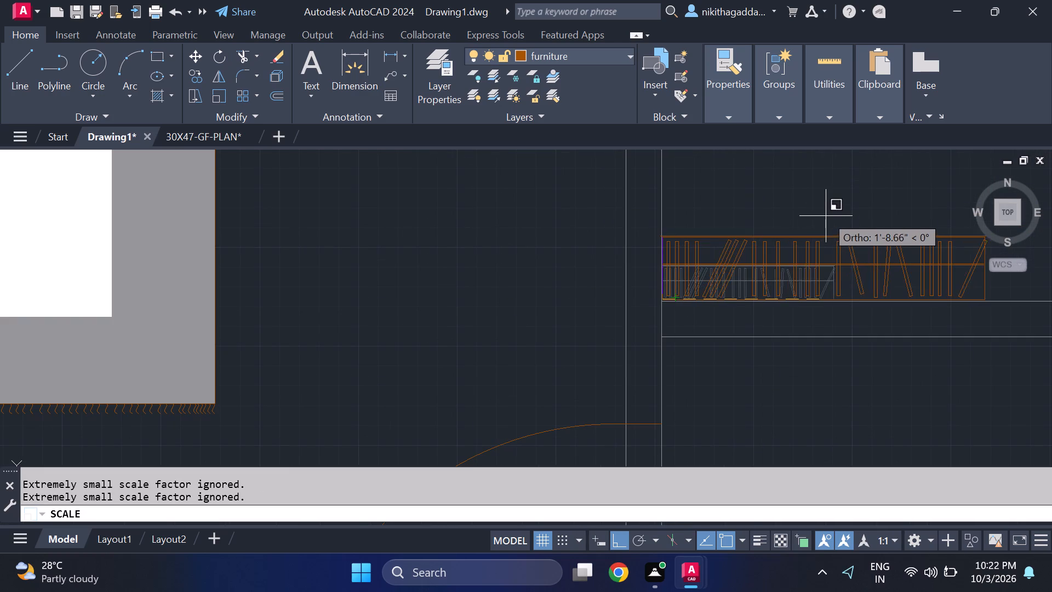
click(836, 212)
Rotate the dining table with its six chairs and centre plant 90° about the table's centre.
scroll(830, 215, down, 6)
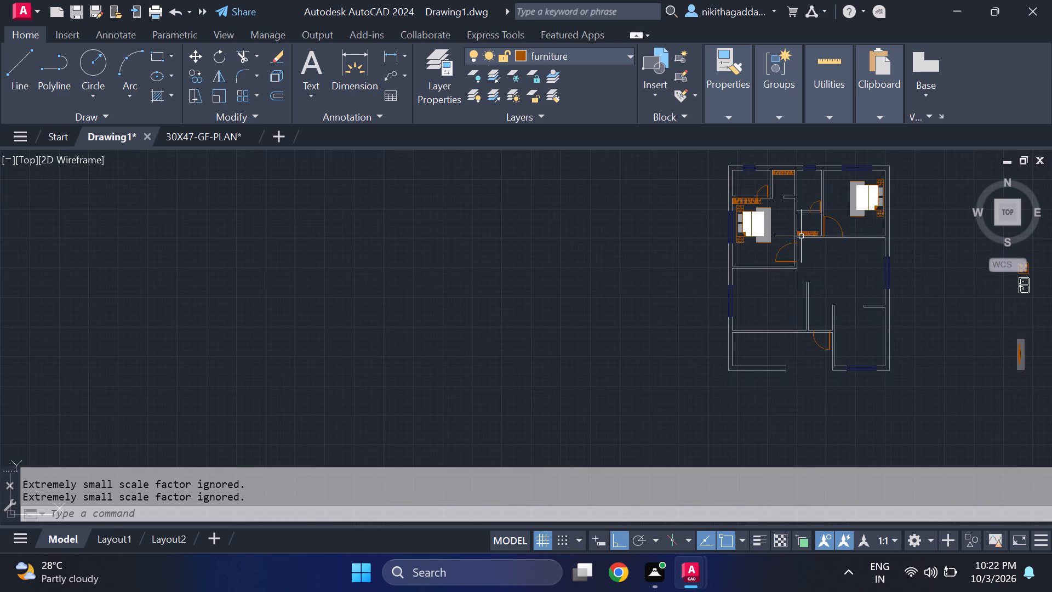
scroll(816, 207, up, 2)
scroll(815, 217, down, 1)
middle_drag(817, 275, 788, 340)
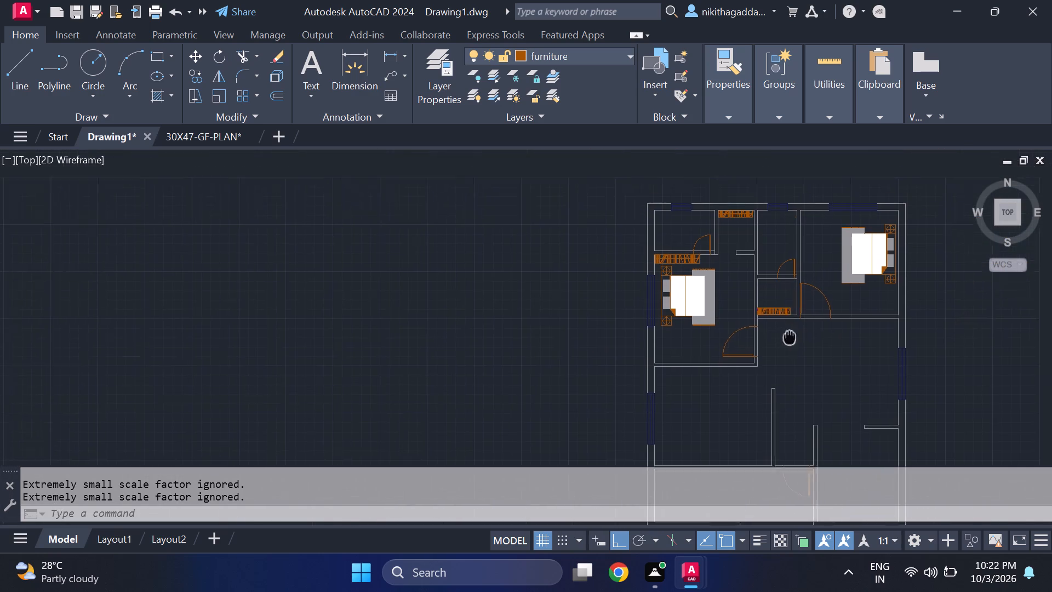
middle_drag(788, 340, 778, 385)
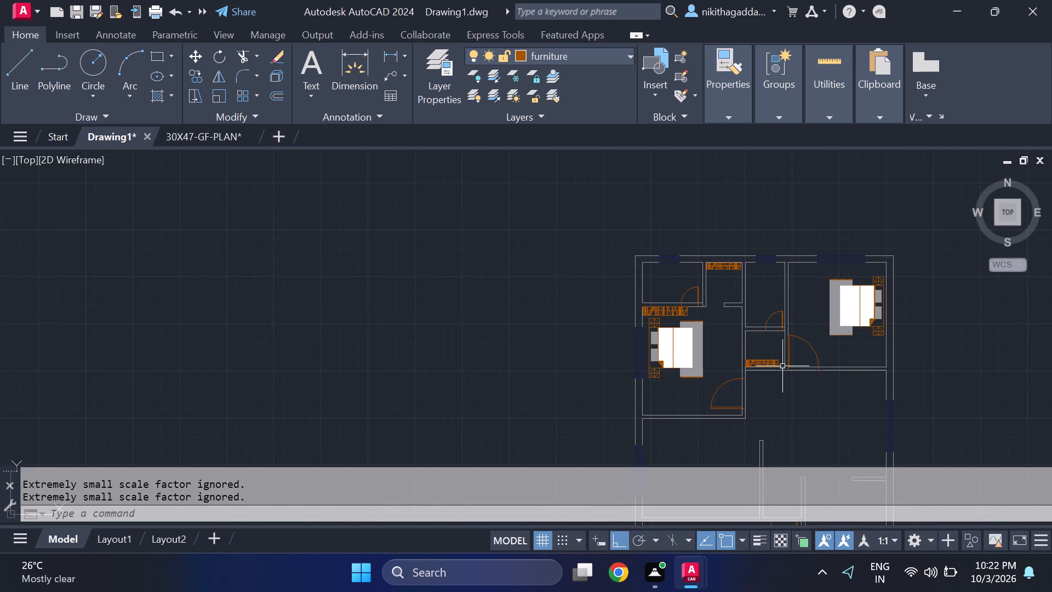
middle_drag(771, 365, 702, 315)
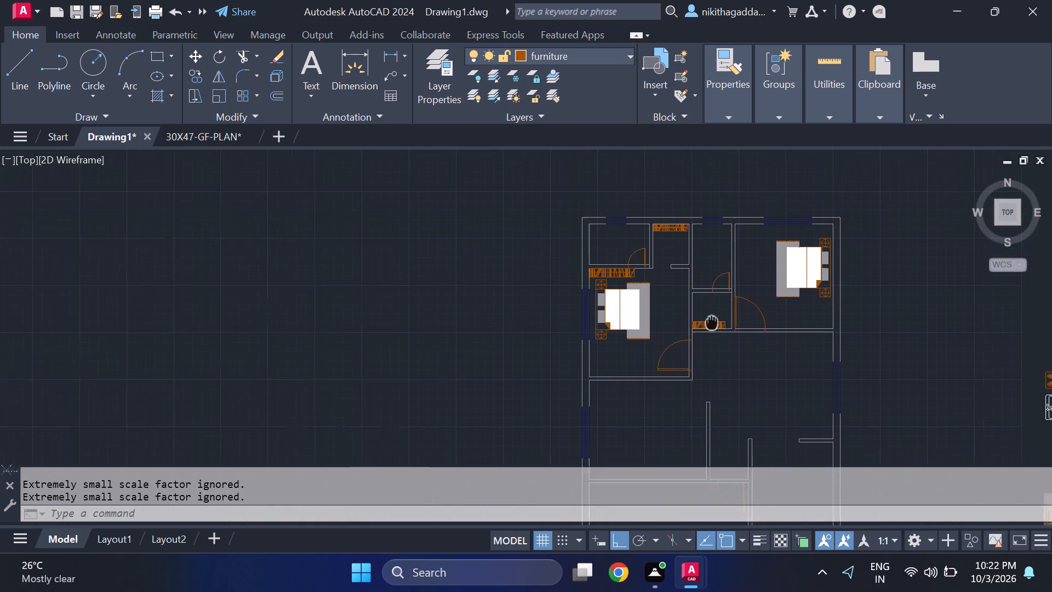
middle_drag(702, 315, 493, 238)
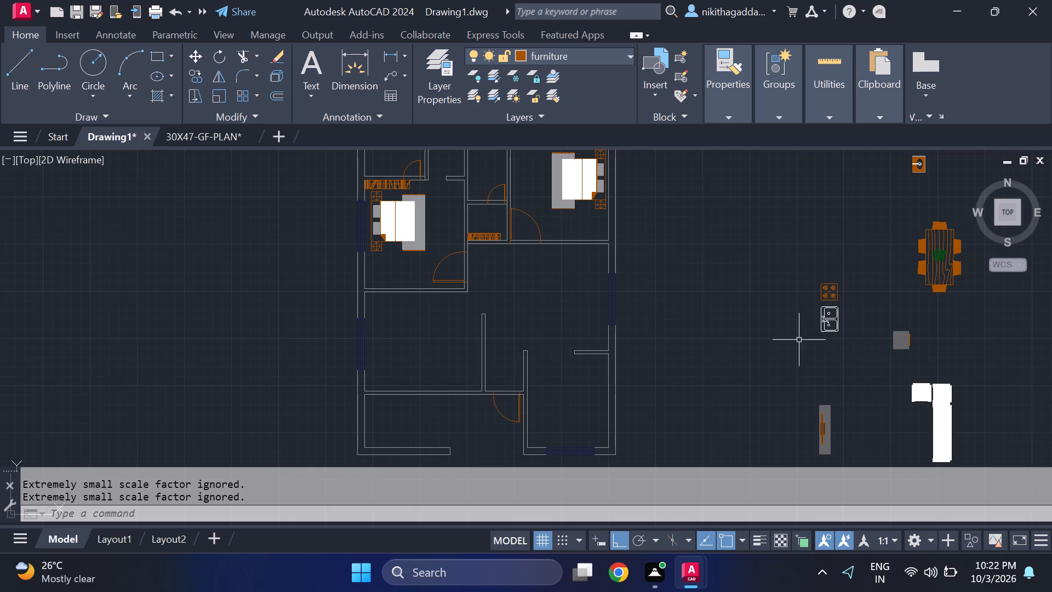
middle_drag(875, 305, 754, 337)
scroll(813, 285, up, 2)
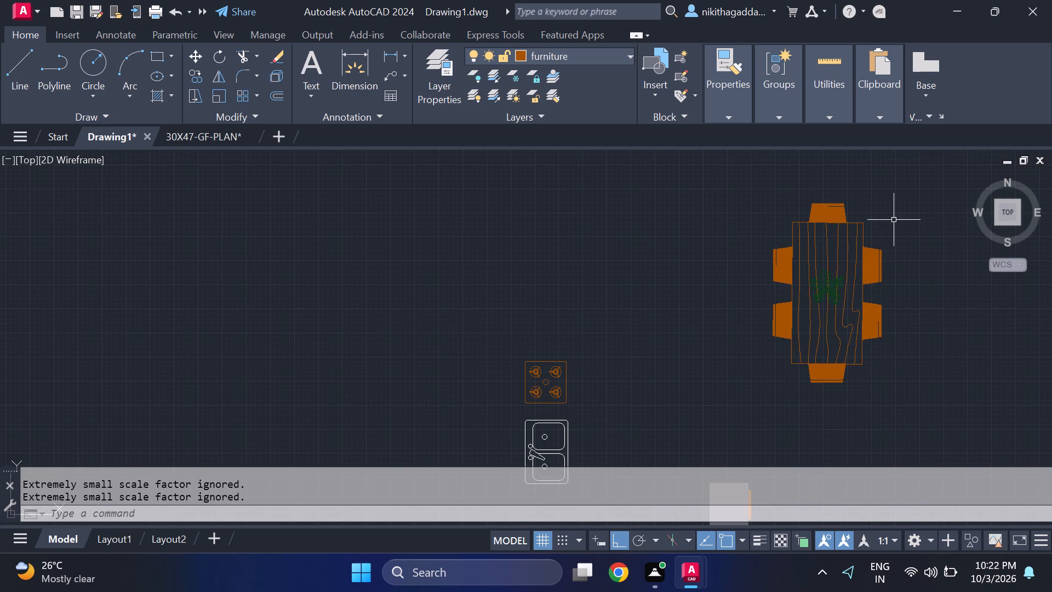
scroll(893, 219, up, 2)
click(899, 205)
scroll(576, 373, down, 2)
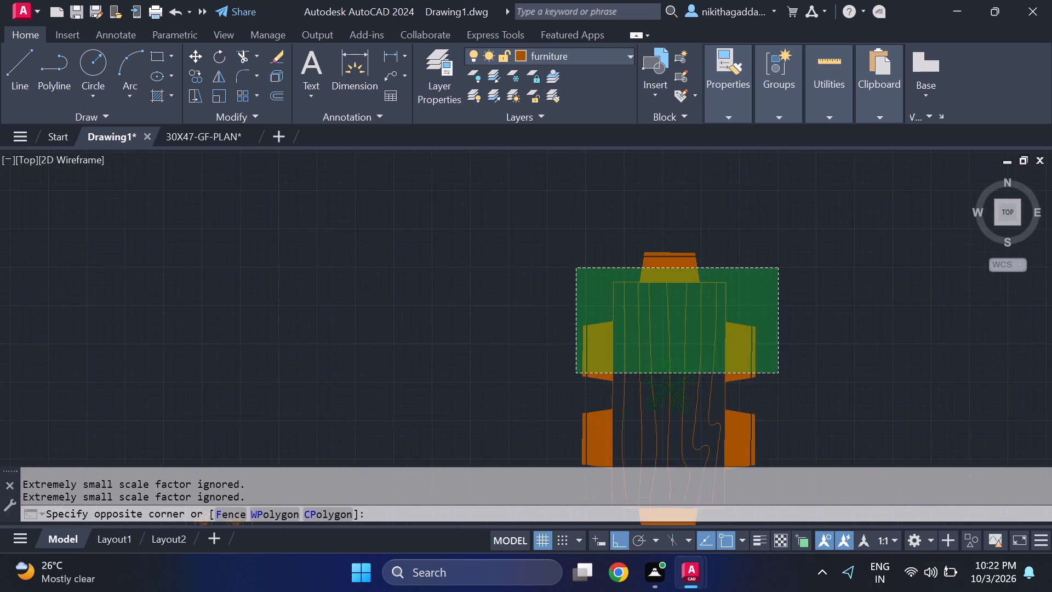
scroll(576, 373, down, 1)
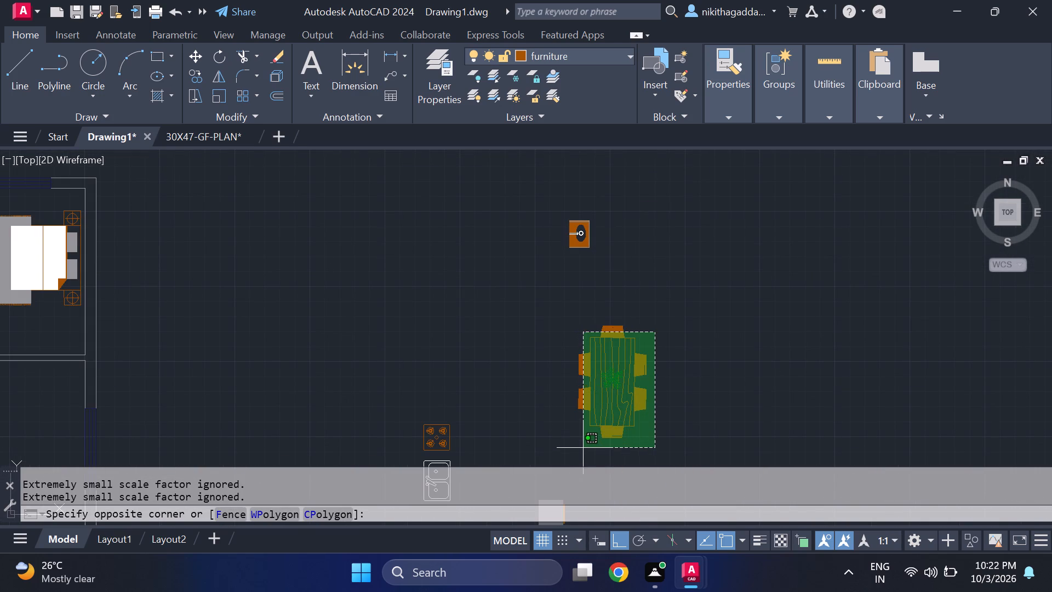
click(583, 448)
key(r)
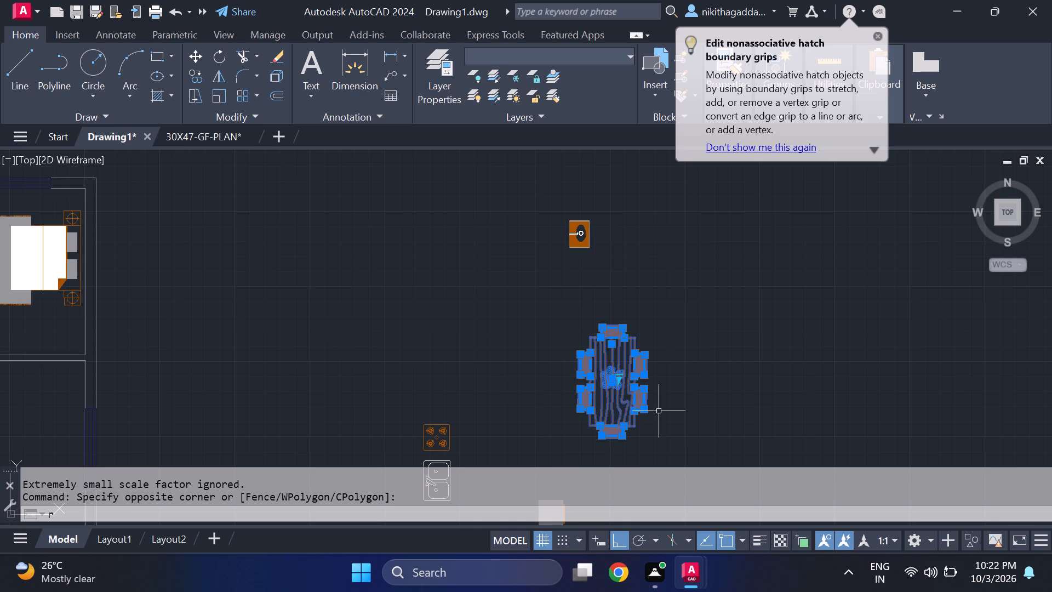
key(o)
key(Return)
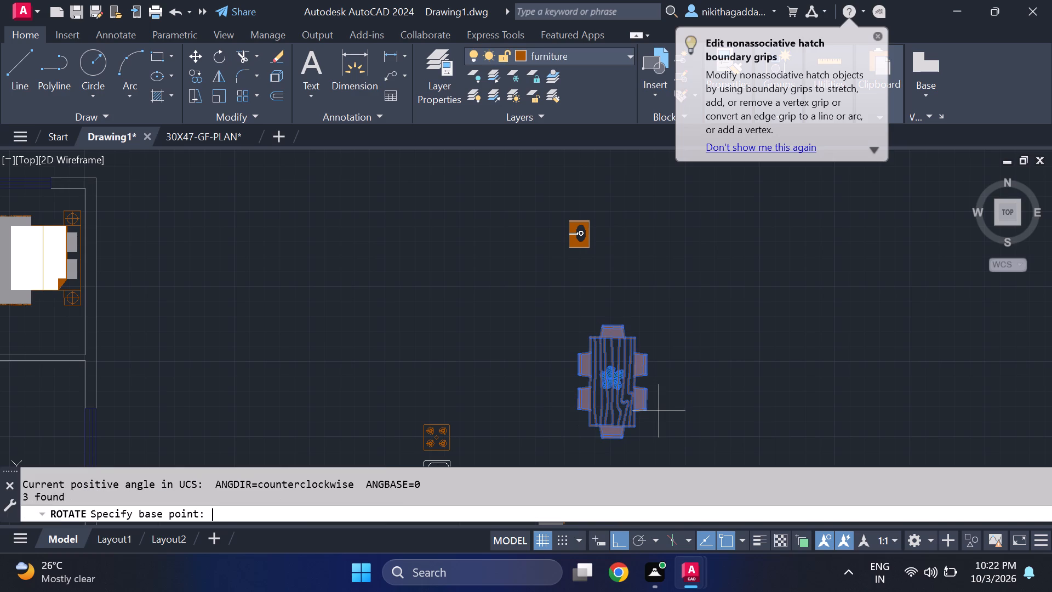
click(611, 382)
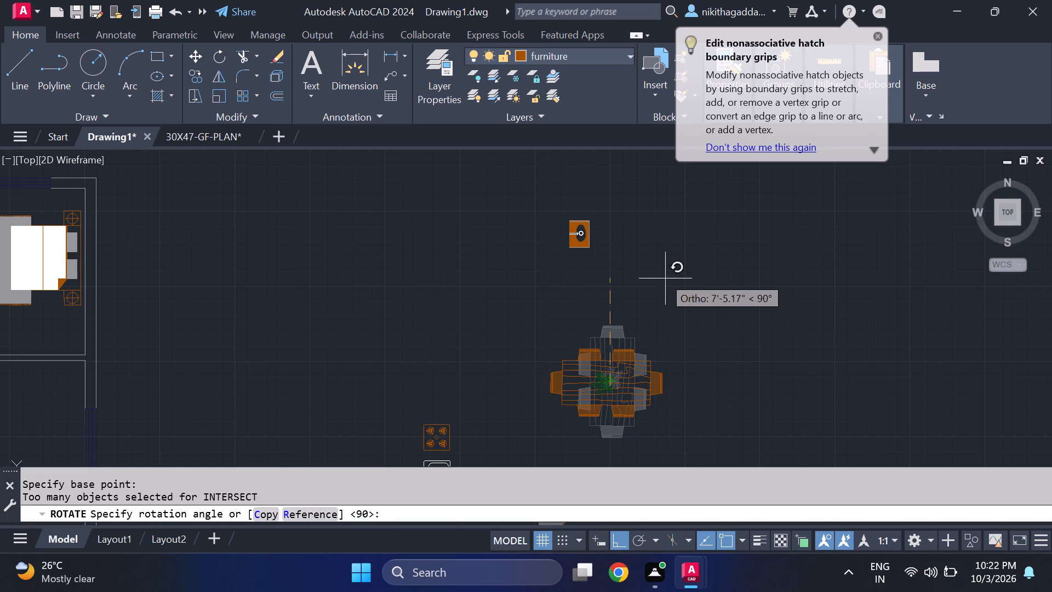
drag(630, 278, 630, 291)
Examine the rotated dining table, its six chairs and the centre plant up close.
middle_drag(668, 391, 649, 343)
middle_click(649, 340)
scroll(644, 338, up, 1)
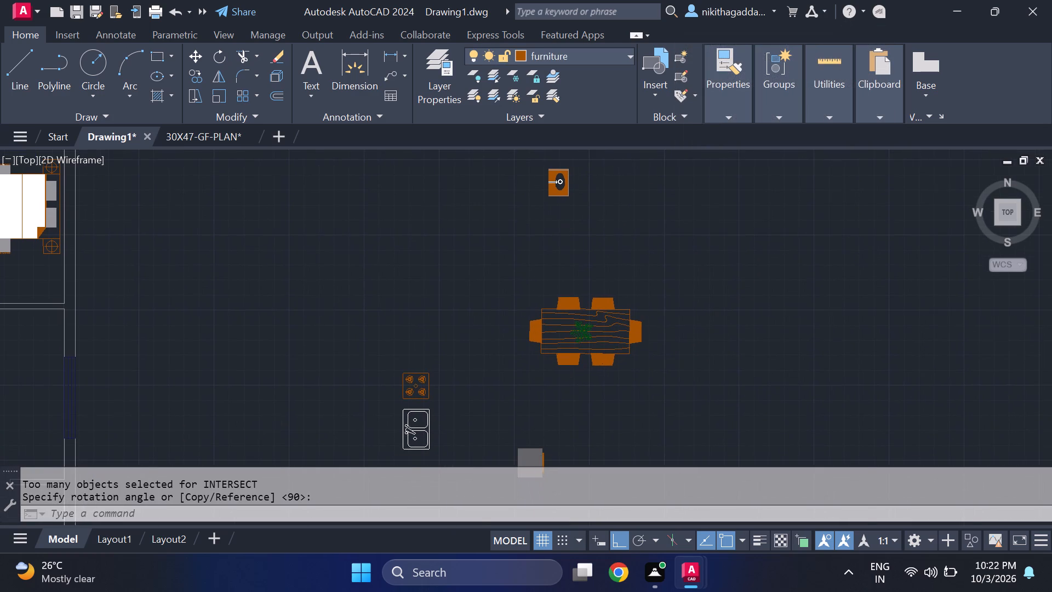
click(672, 275)
click(660, 294)
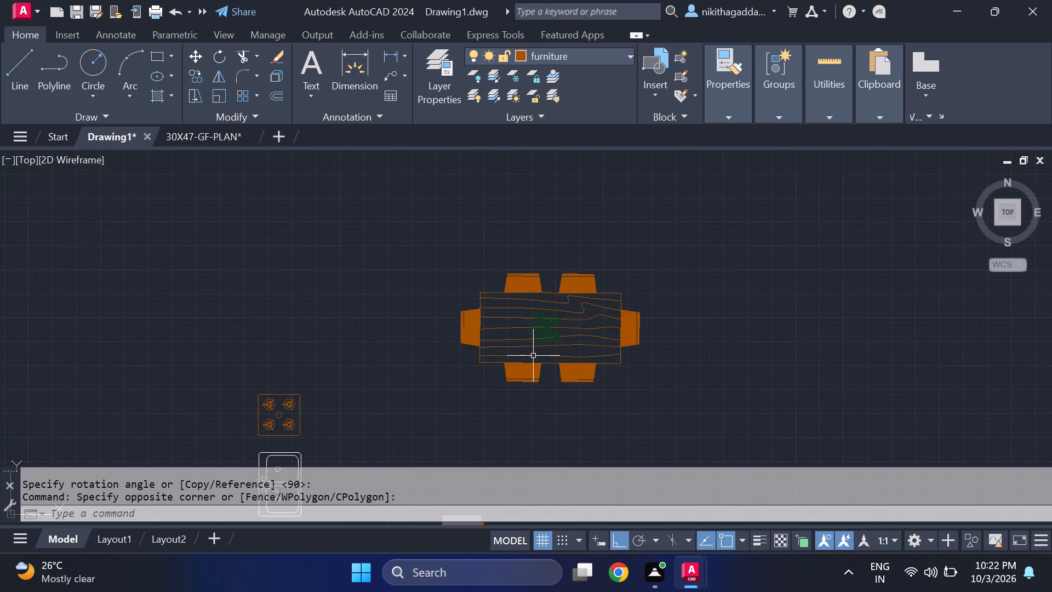
scroll(533, 355, up, 3)
scroll(533, 354, down, 3)
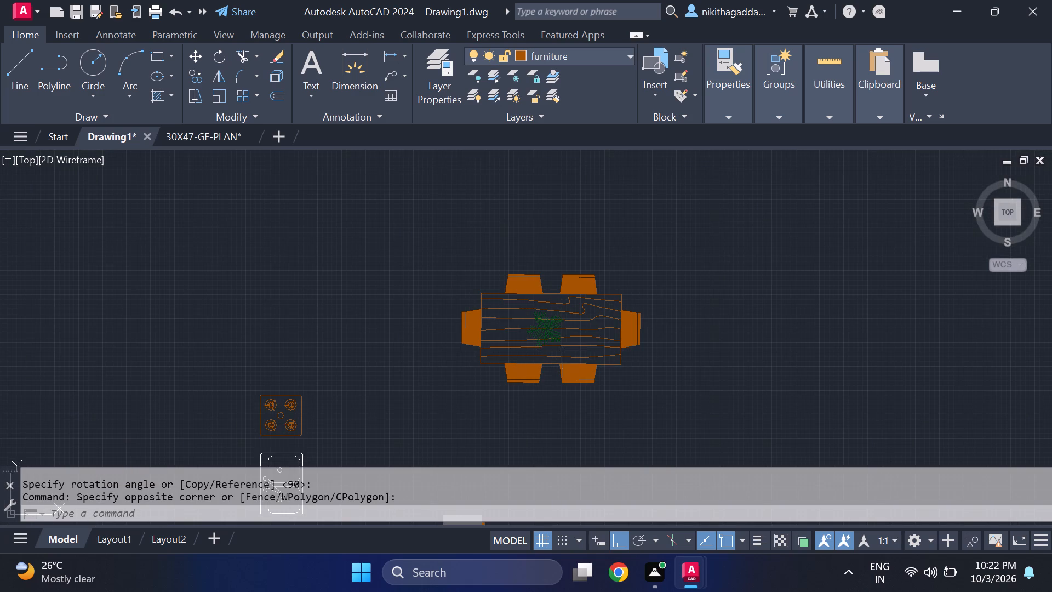
scroll(563, 350, up, 3)
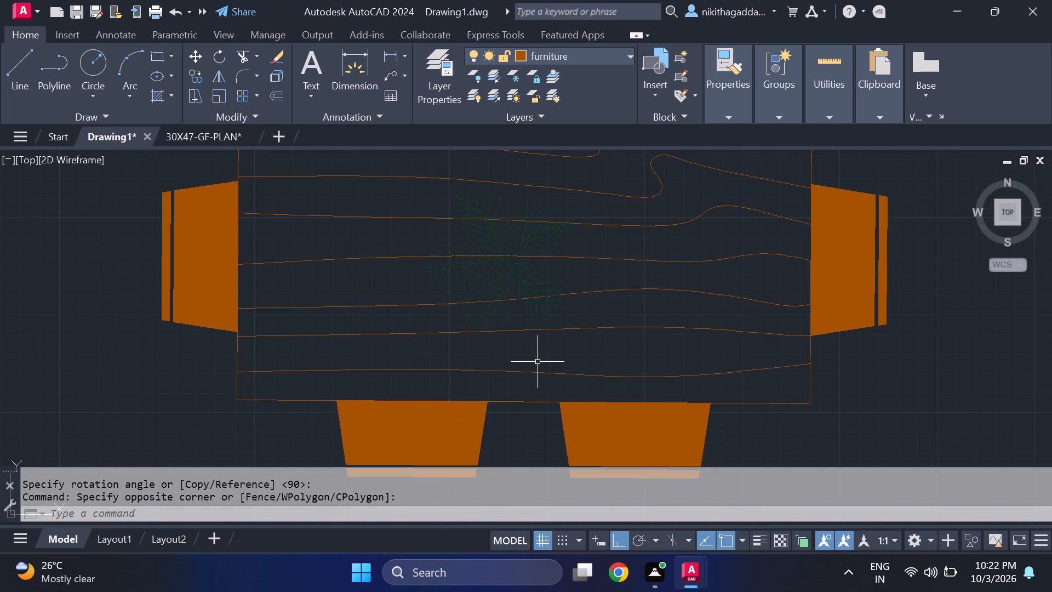
scroll(538, 362, down, 2)
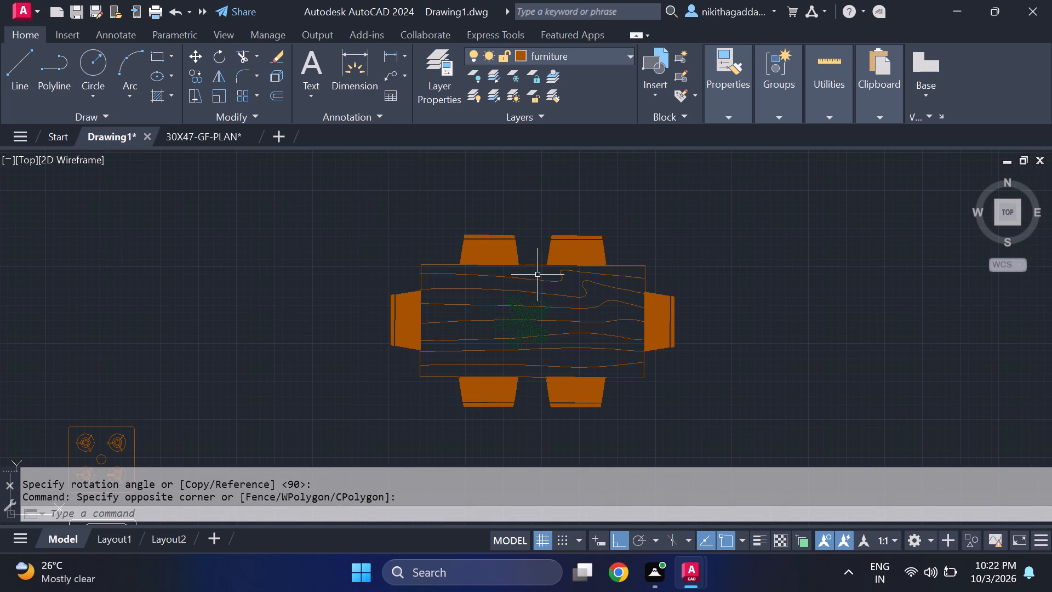
scroll(538, 275, down, 2)
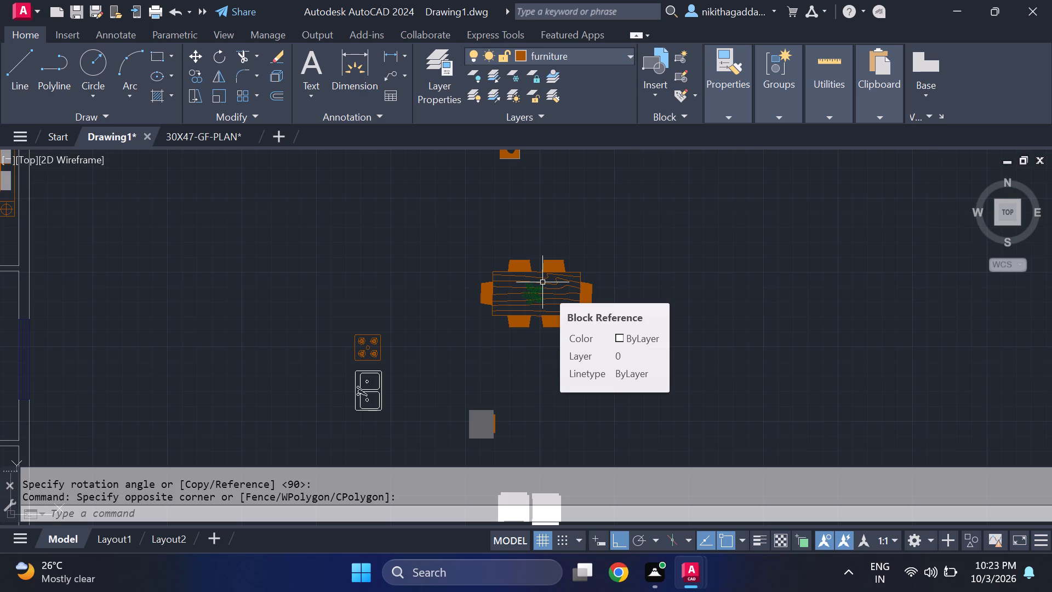
scroll(553, 305, up, 1)
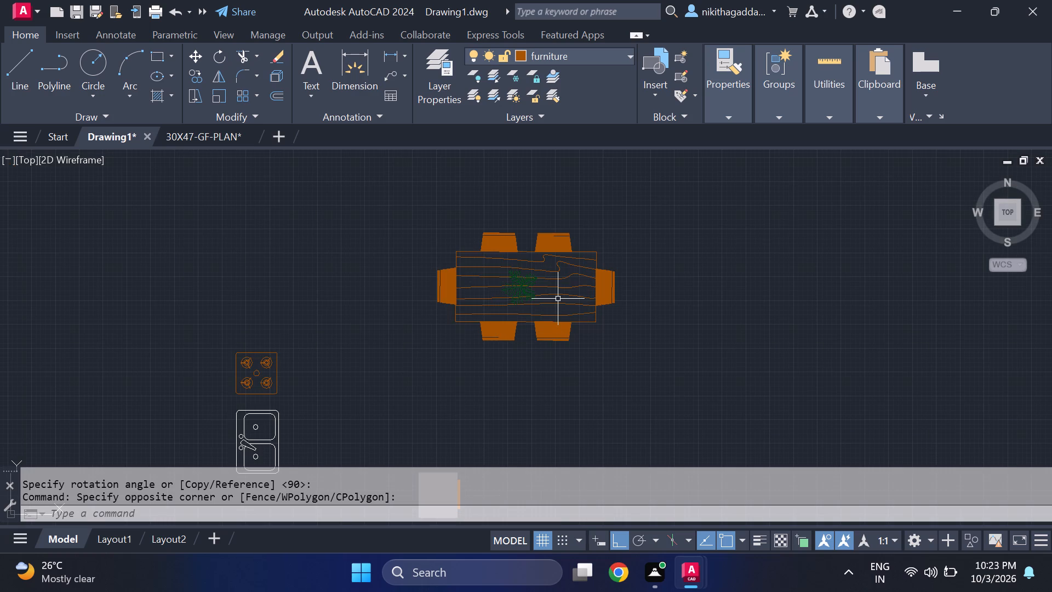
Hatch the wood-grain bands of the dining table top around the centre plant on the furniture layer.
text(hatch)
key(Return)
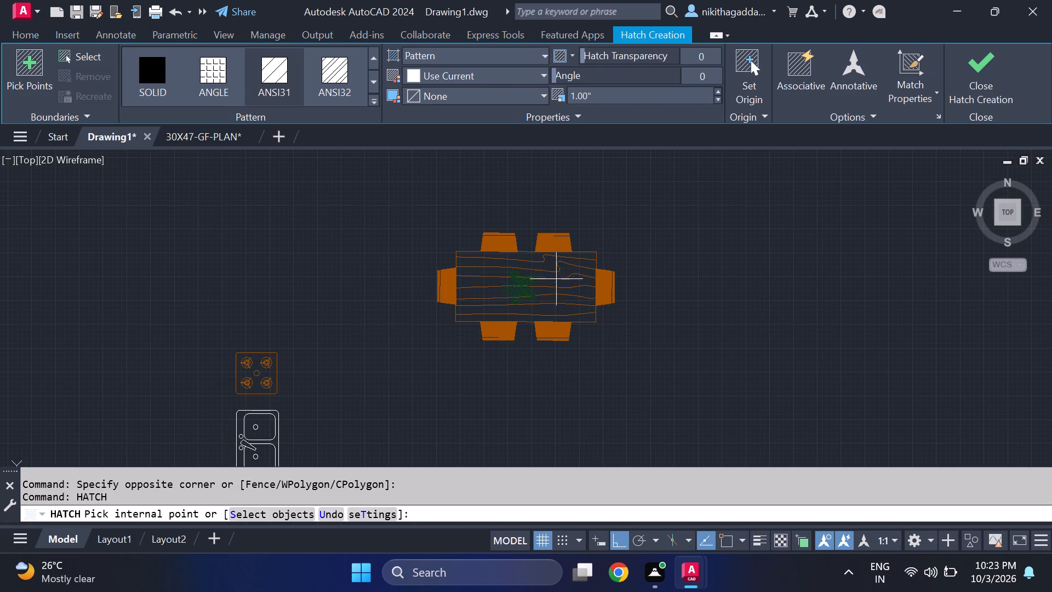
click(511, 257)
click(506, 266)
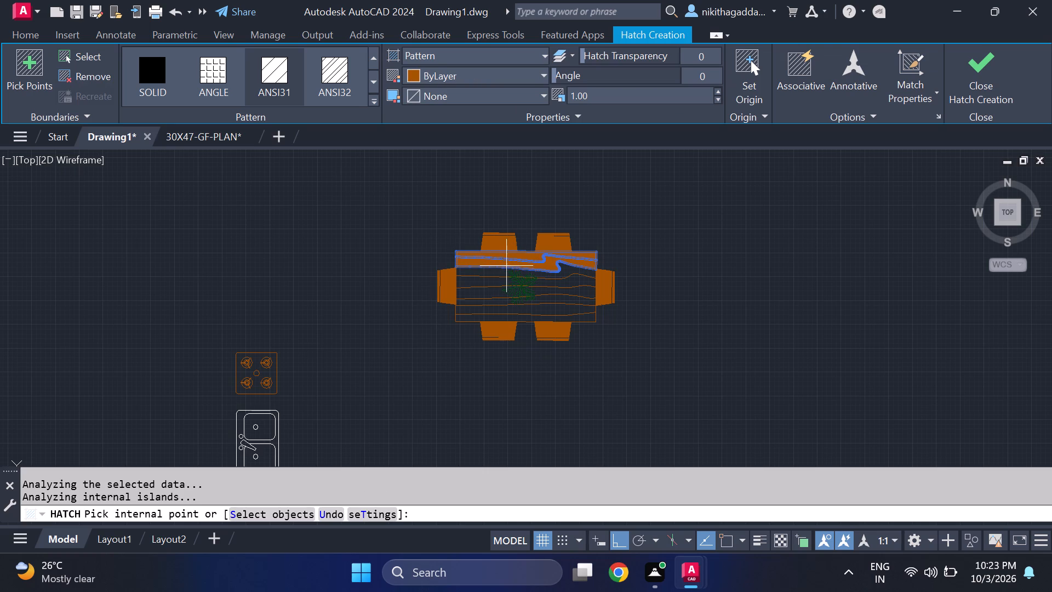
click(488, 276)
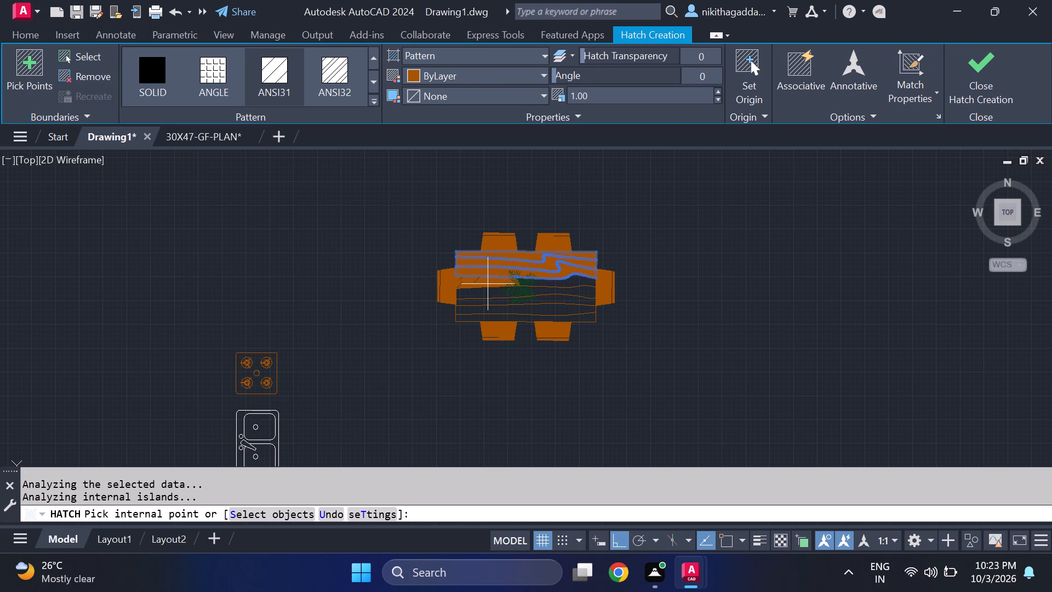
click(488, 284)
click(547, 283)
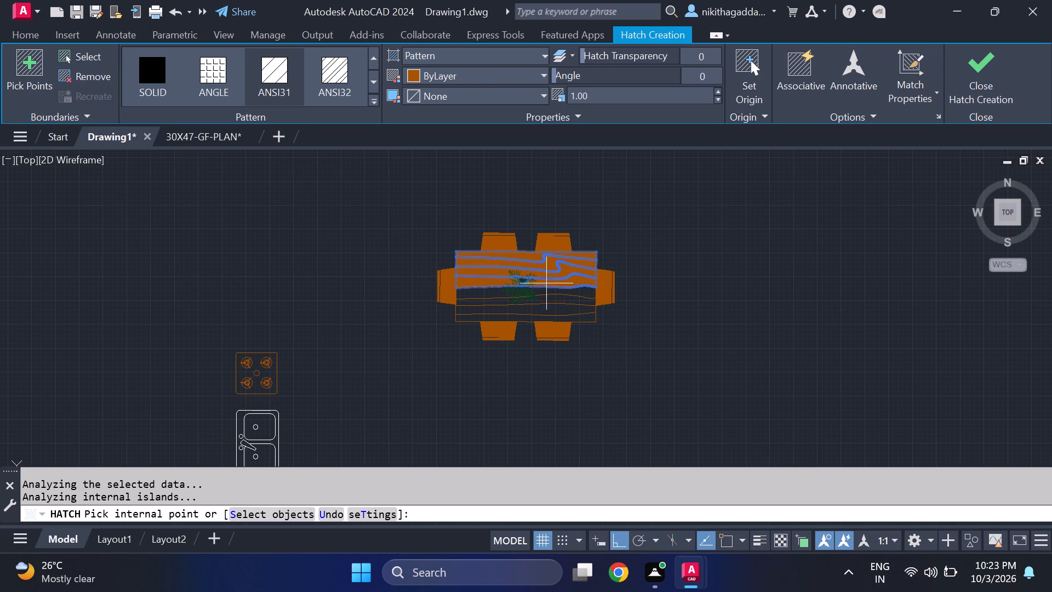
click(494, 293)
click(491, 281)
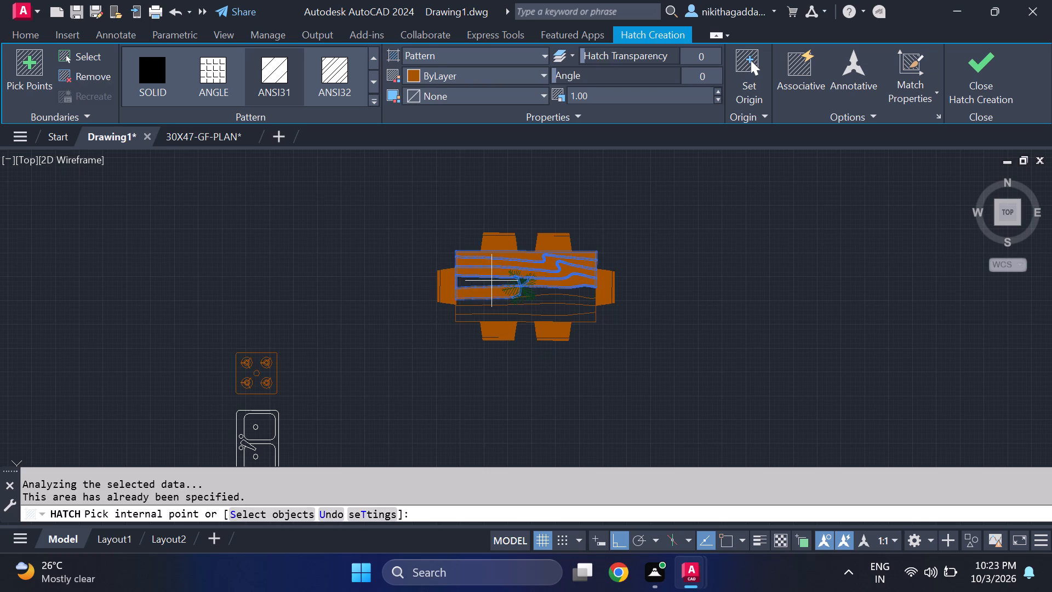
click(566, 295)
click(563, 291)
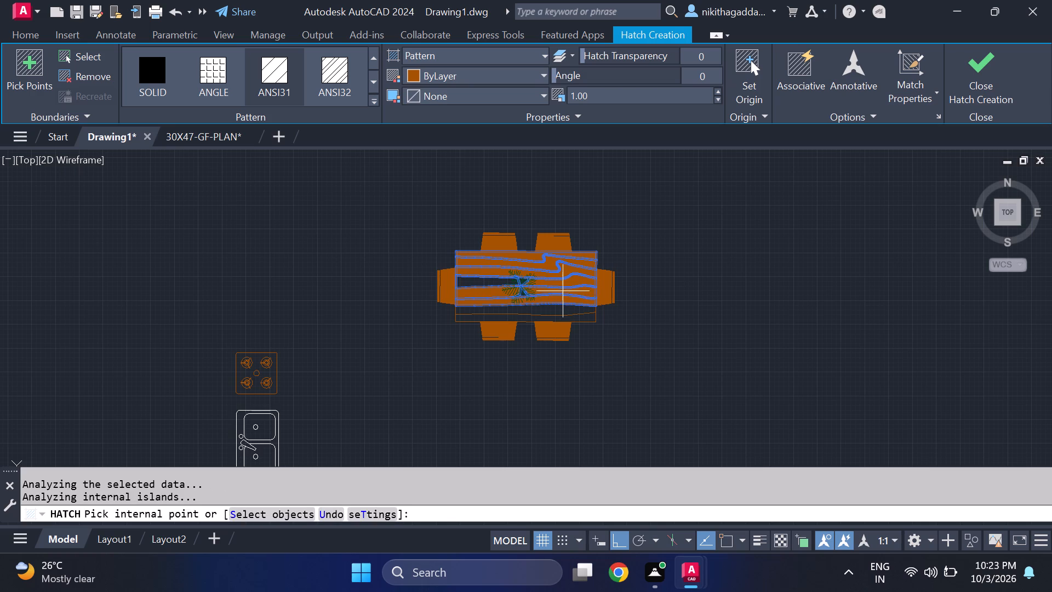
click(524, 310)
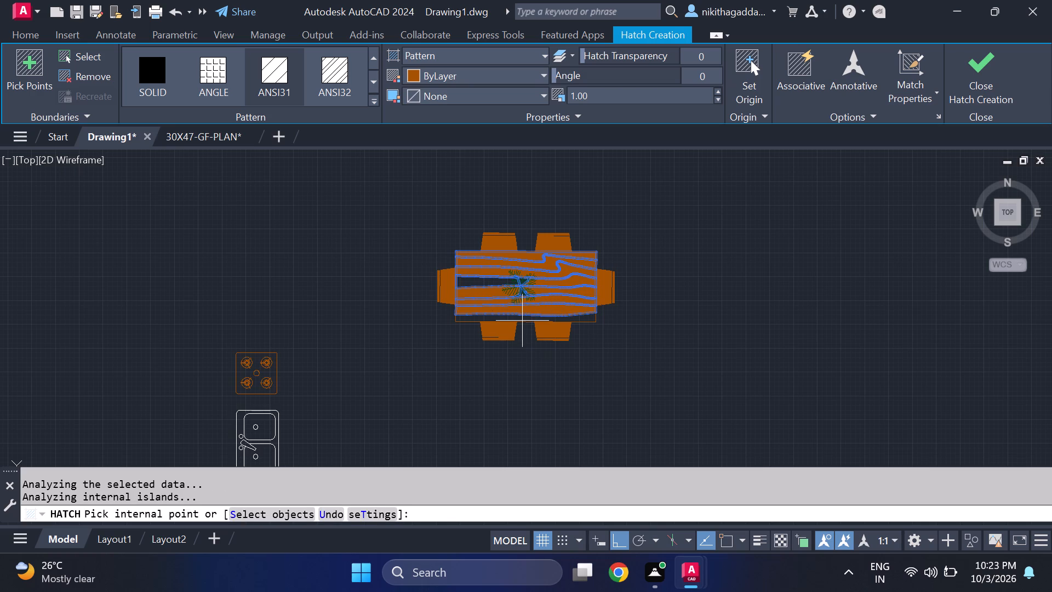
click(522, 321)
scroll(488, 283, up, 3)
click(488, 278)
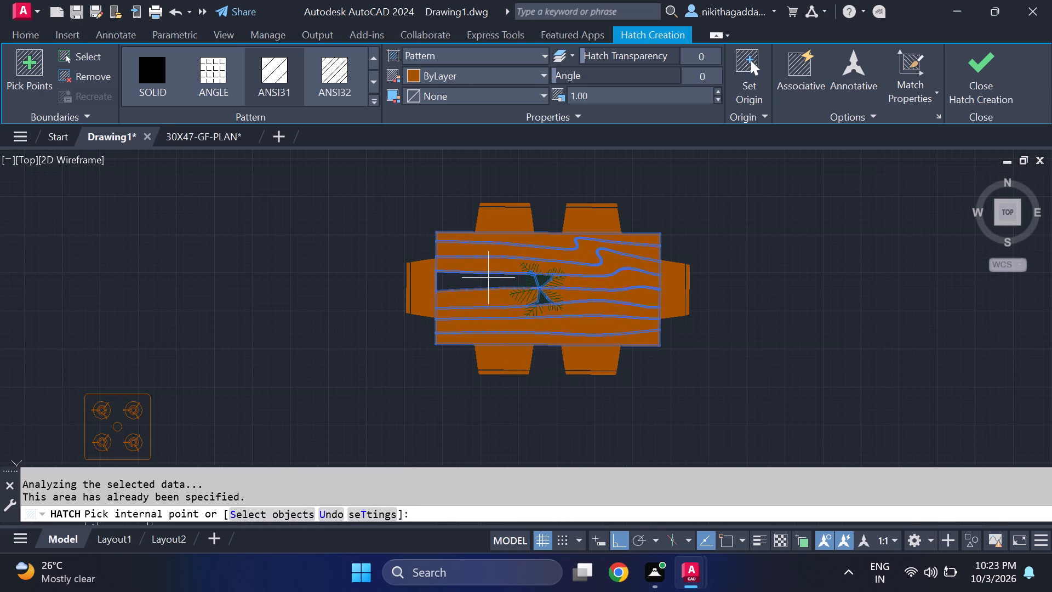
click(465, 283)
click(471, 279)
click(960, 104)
Move the green plant off the dining table to the empty space east of it.
scroll(666, 243, down, 3)
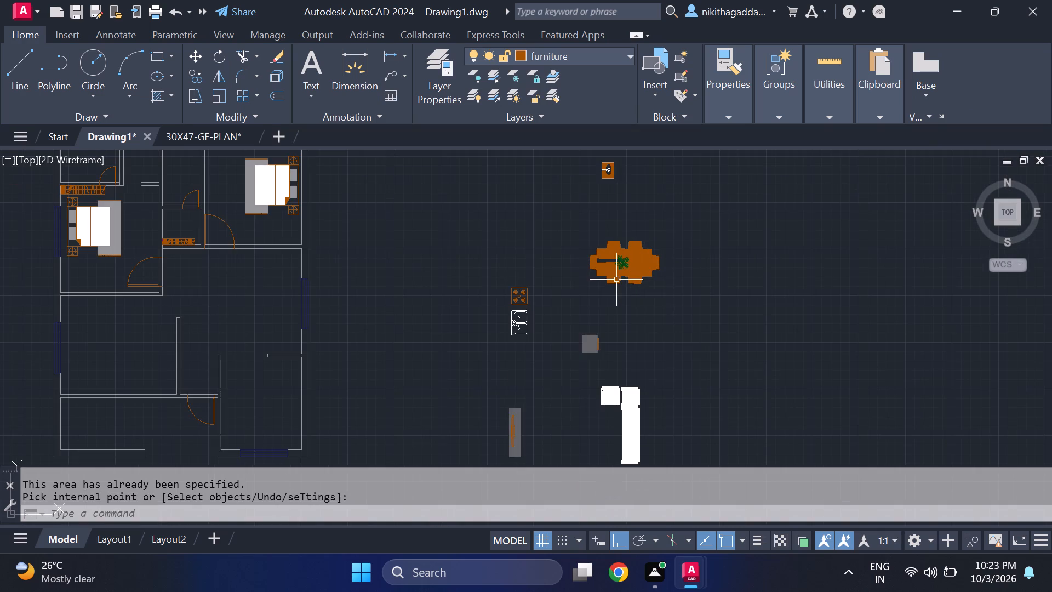
scroll(621, 269, up, 3)
click(632, 242)
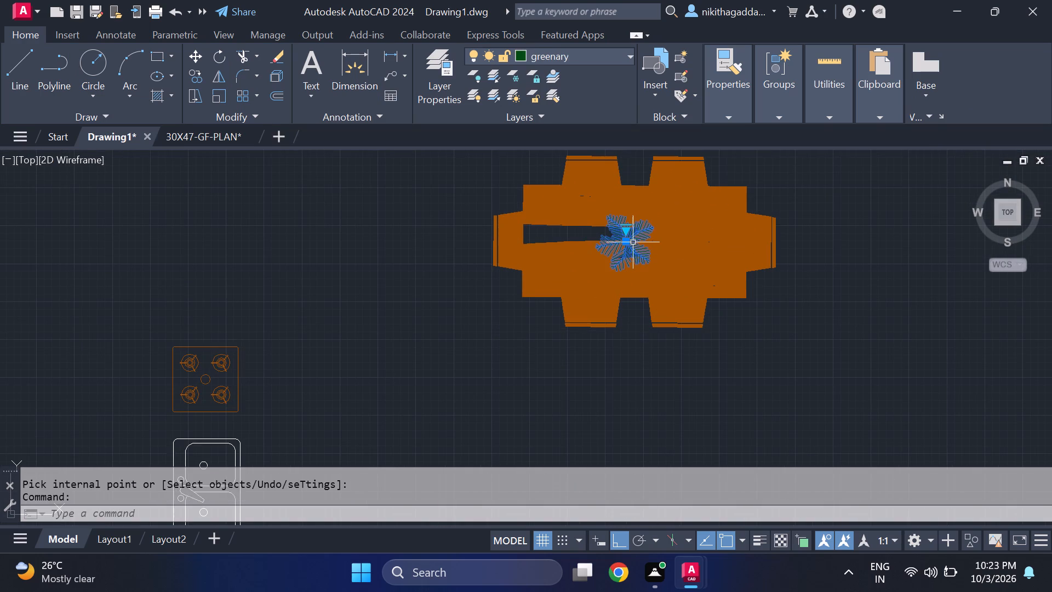
key(m)
key(Return)
click(625, 238)
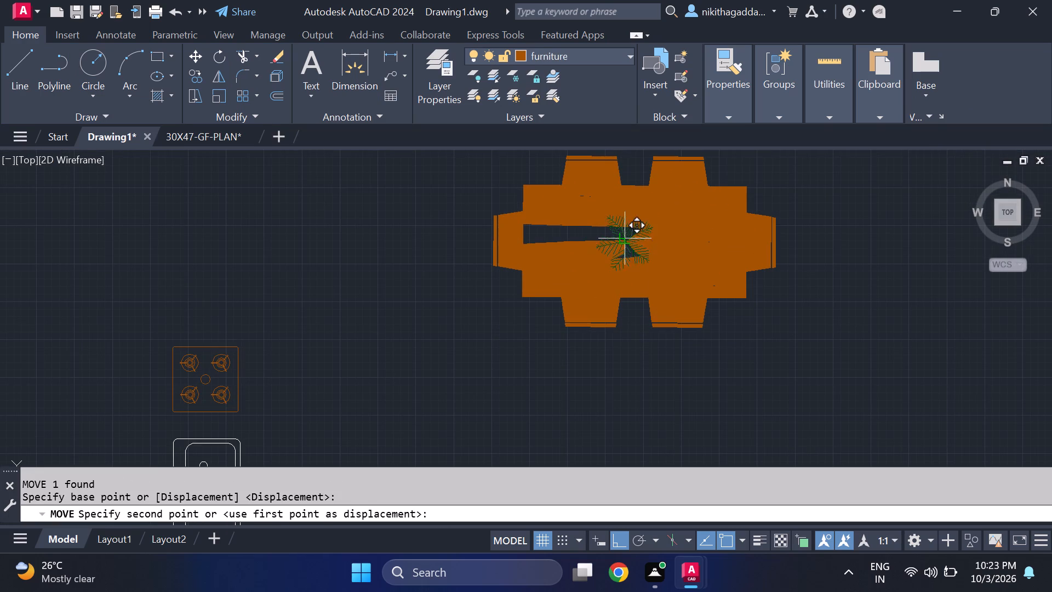
click(929, 269)
scroll(707, 298, down, 4)
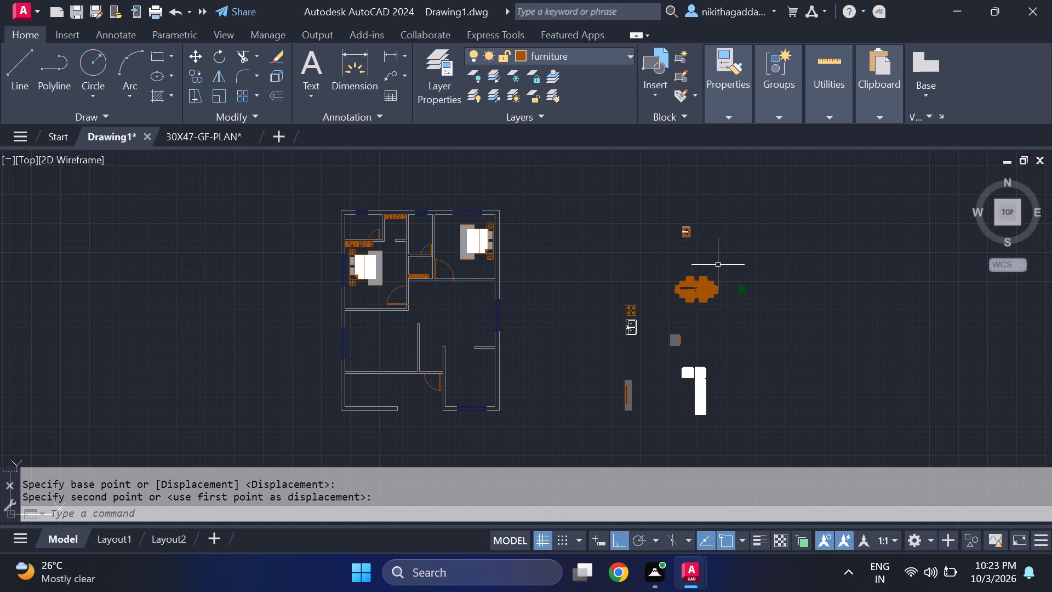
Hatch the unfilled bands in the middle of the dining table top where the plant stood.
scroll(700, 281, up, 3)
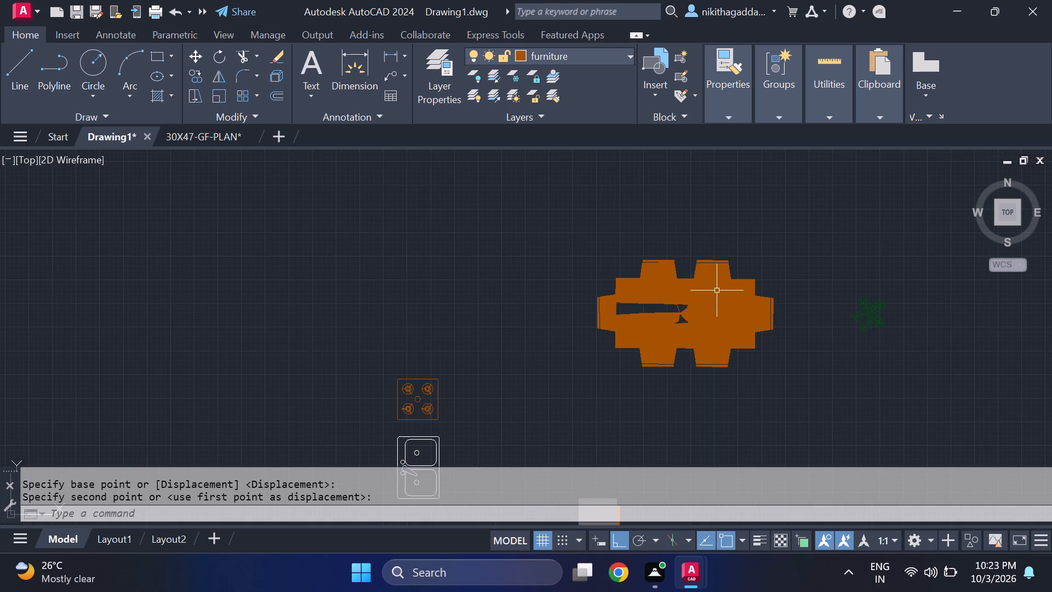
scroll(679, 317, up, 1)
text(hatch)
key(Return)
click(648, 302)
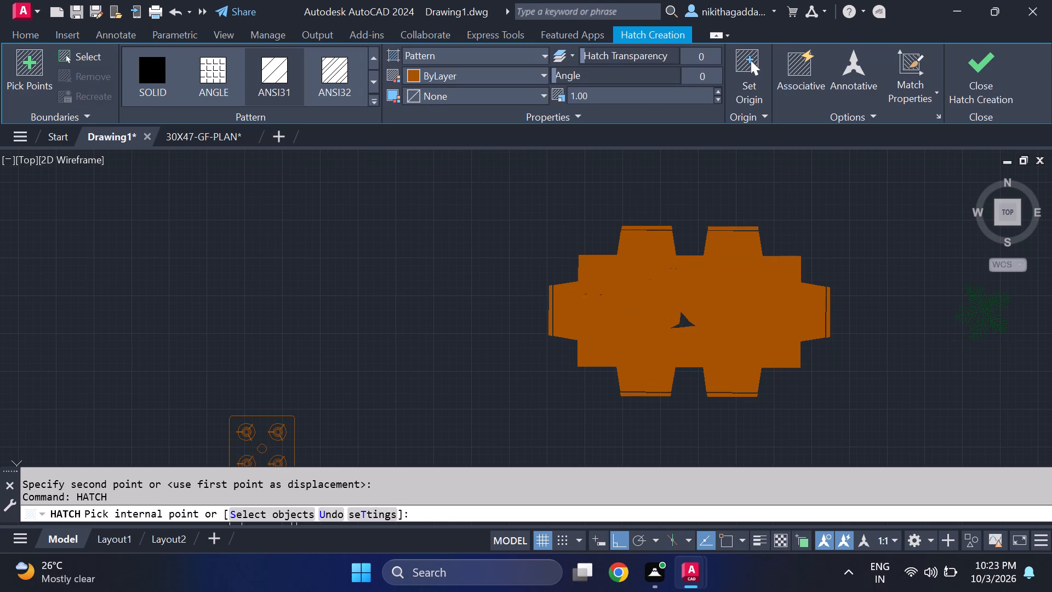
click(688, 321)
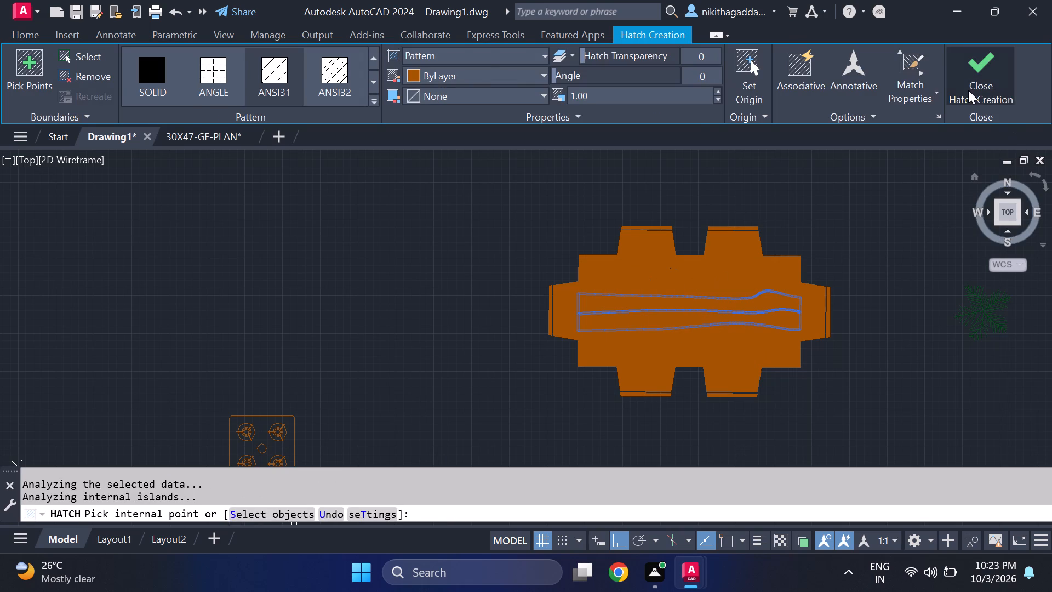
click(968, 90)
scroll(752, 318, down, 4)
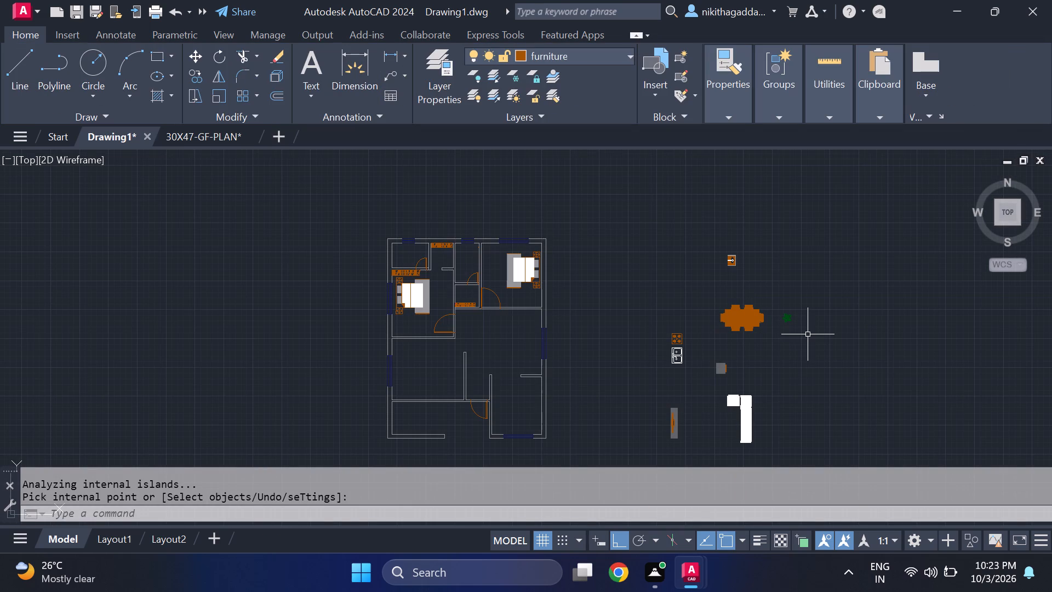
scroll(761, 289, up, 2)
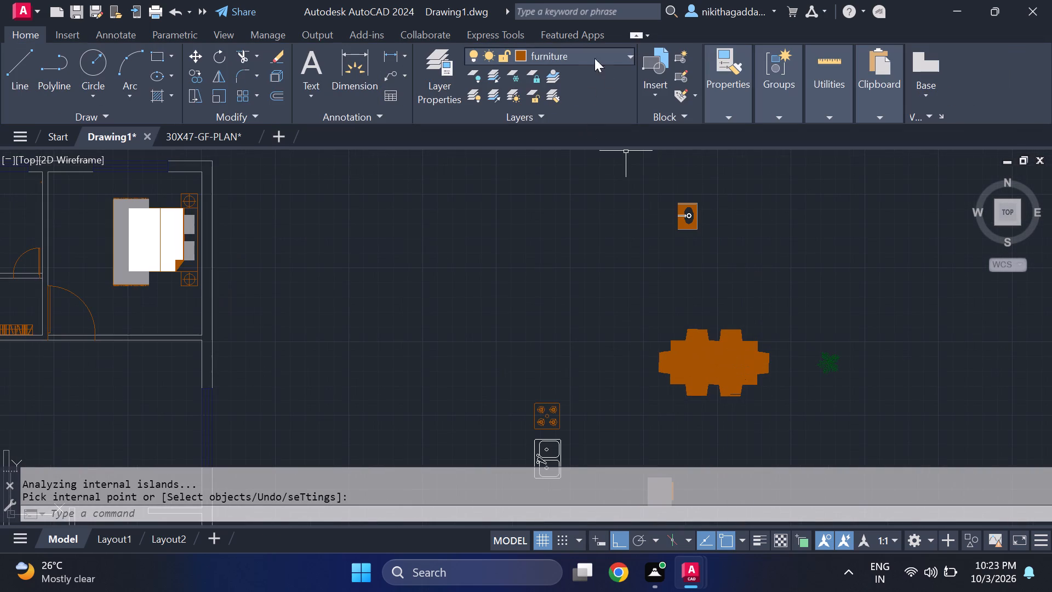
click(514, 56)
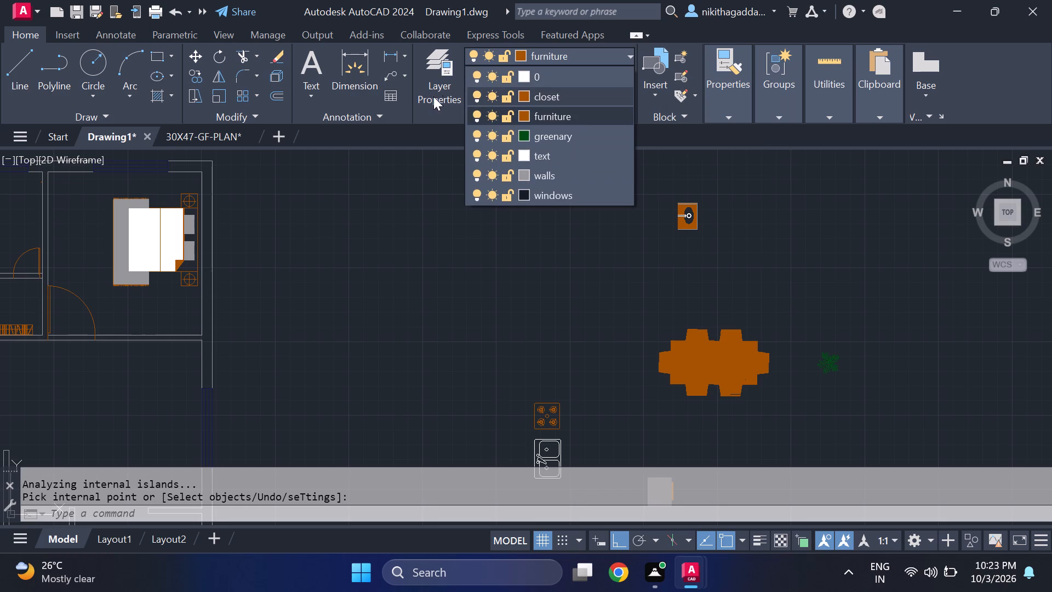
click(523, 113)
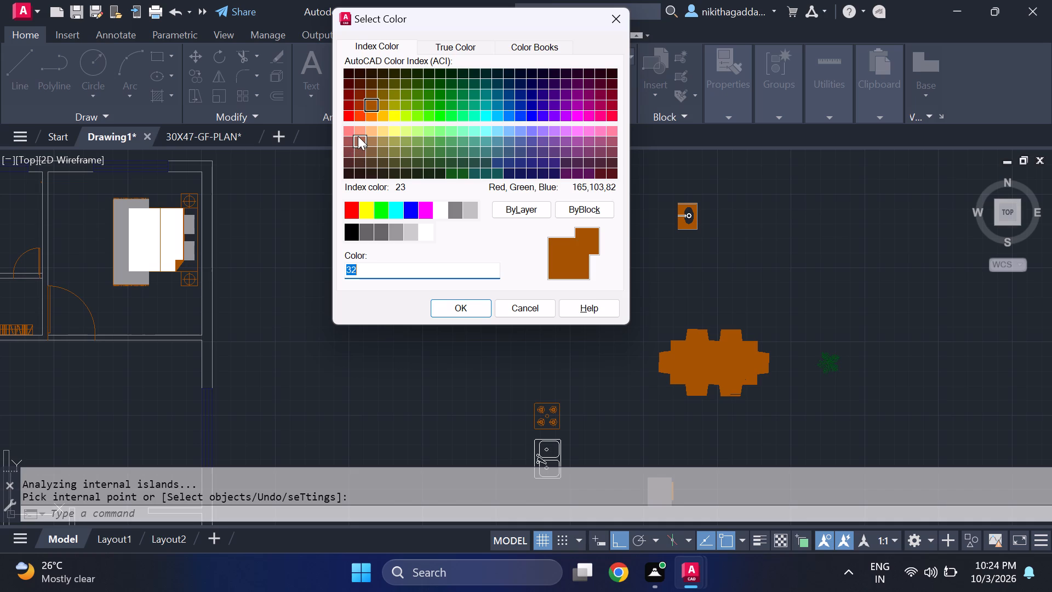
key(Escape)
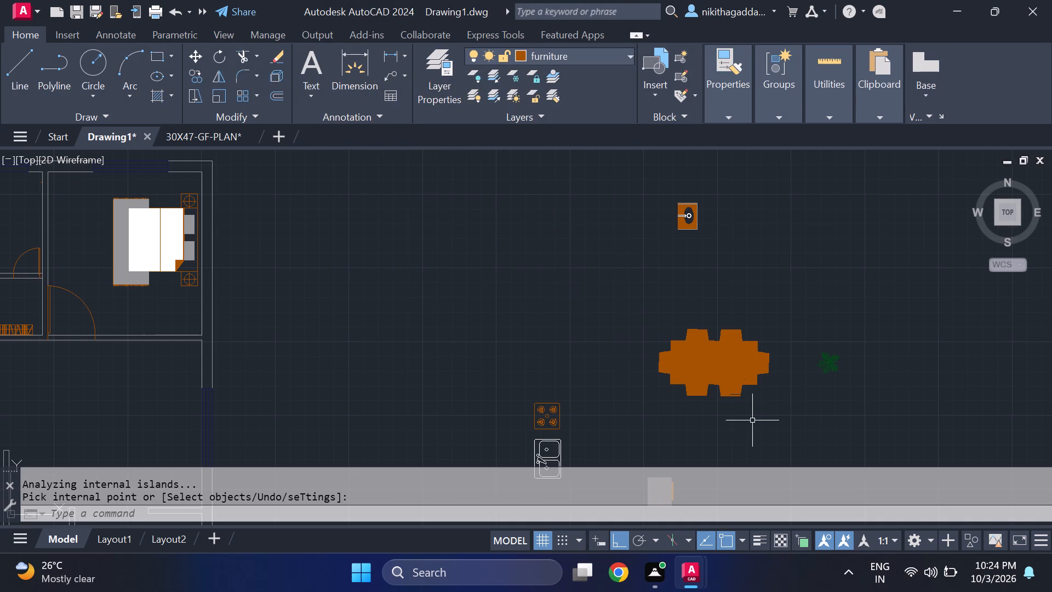
Delete the dining table with its six chairs and all its hatching, keeping the plant beside it.
click(719, 360)
click(704, 337)
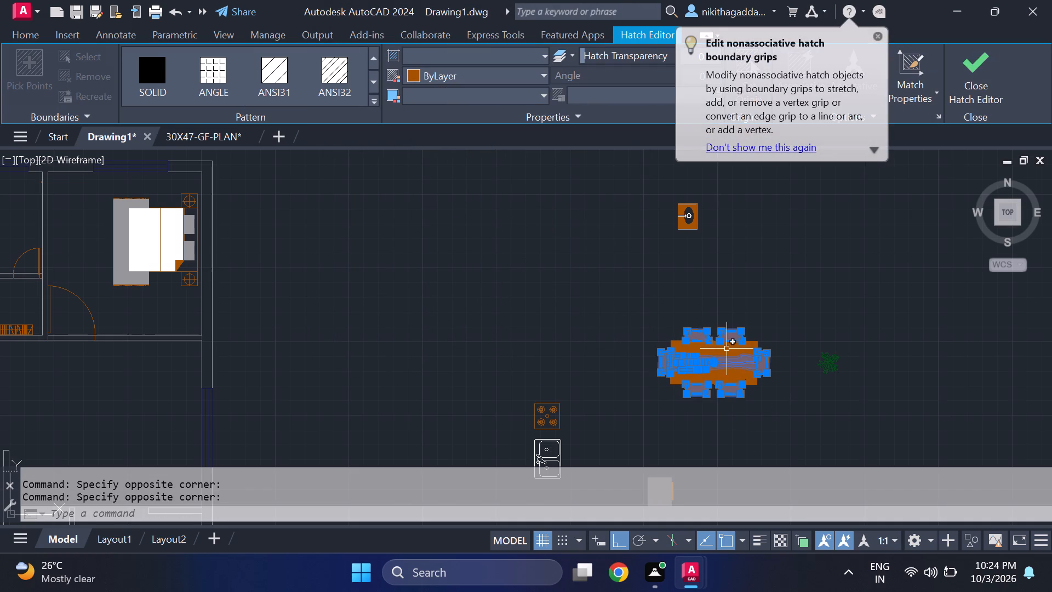
click(734, 348)
click(715, 373)
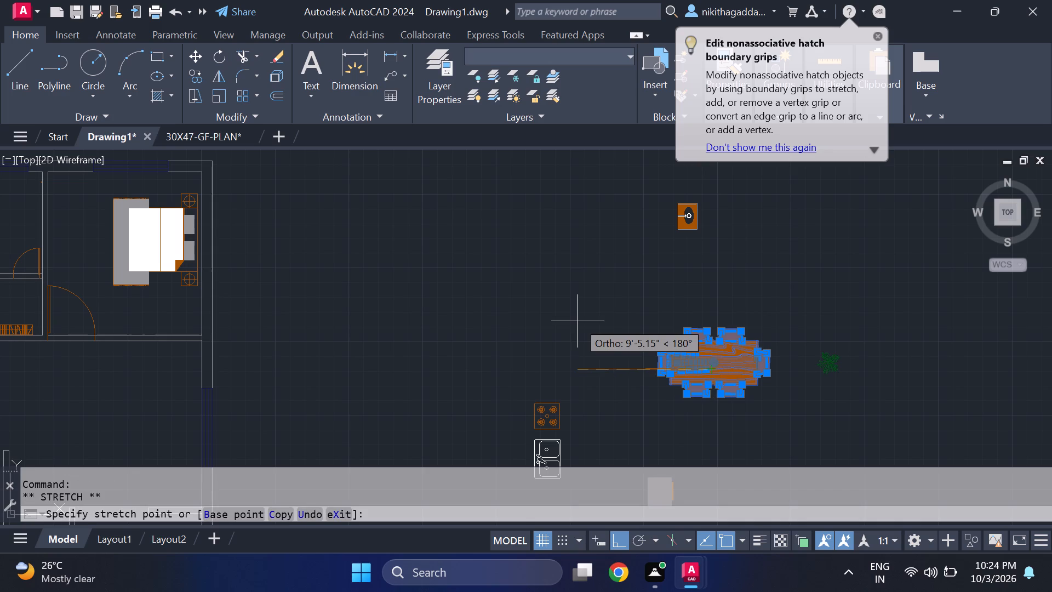
key(Delete)
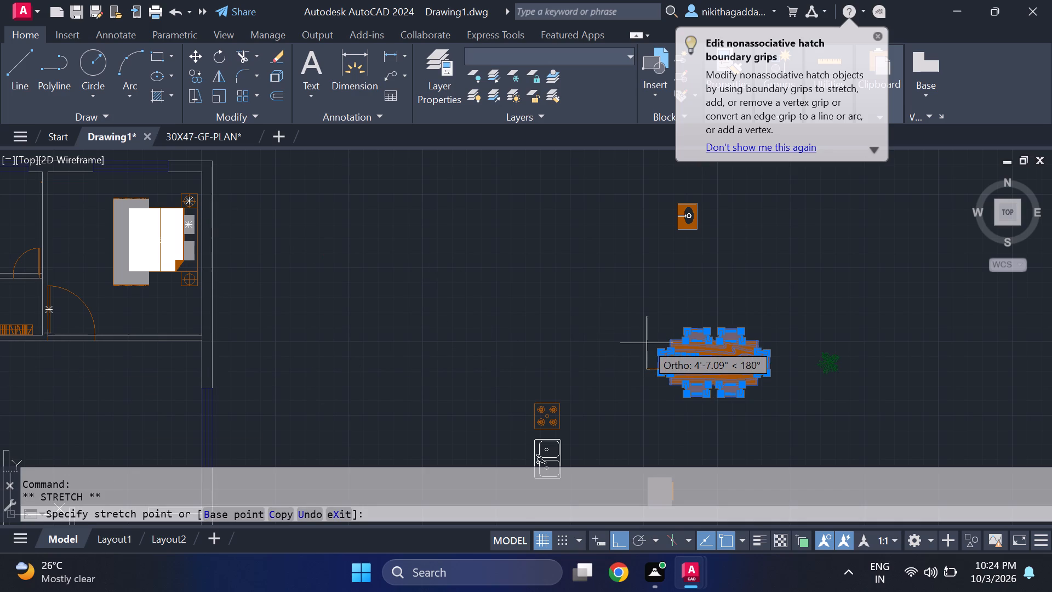
click(647, 343)
key(Delete)
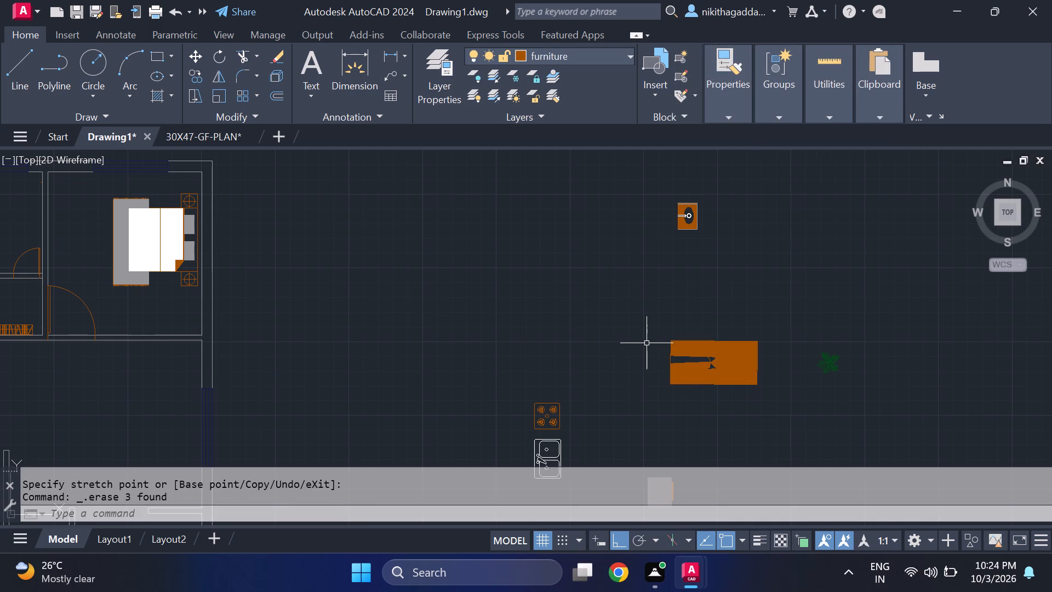
drag(767, 305, 763, 310)
click(653, 417)
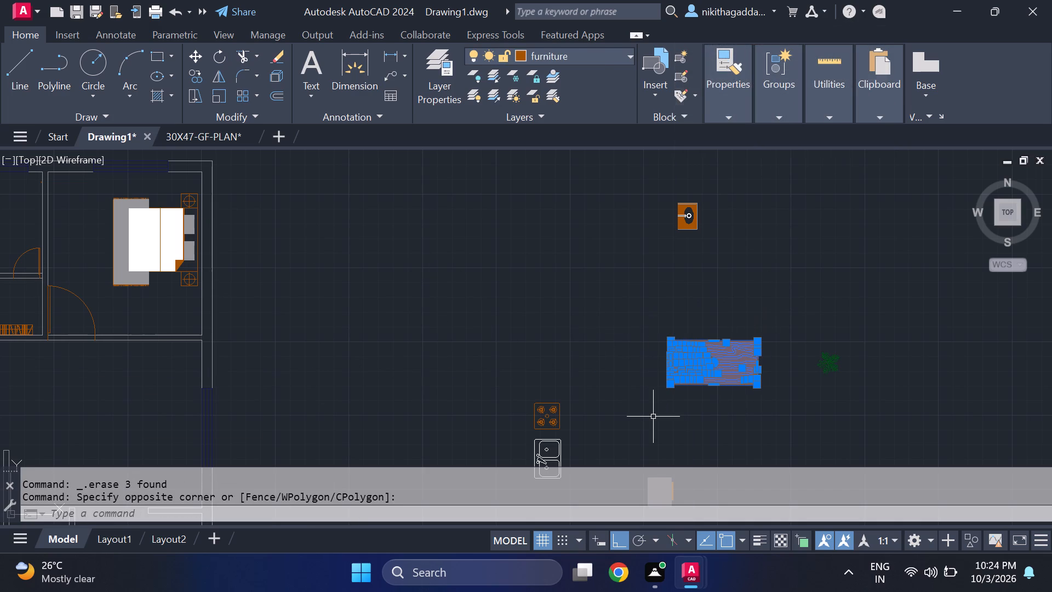
key(Delete)
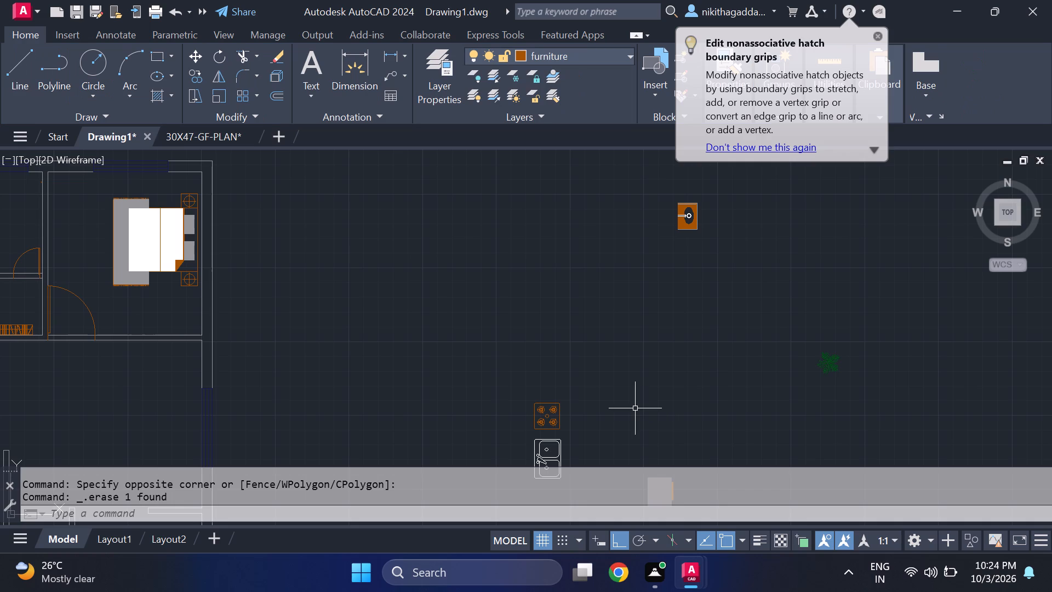
Open the Tool Palettes.
key(t)
key(p)
key(Return)
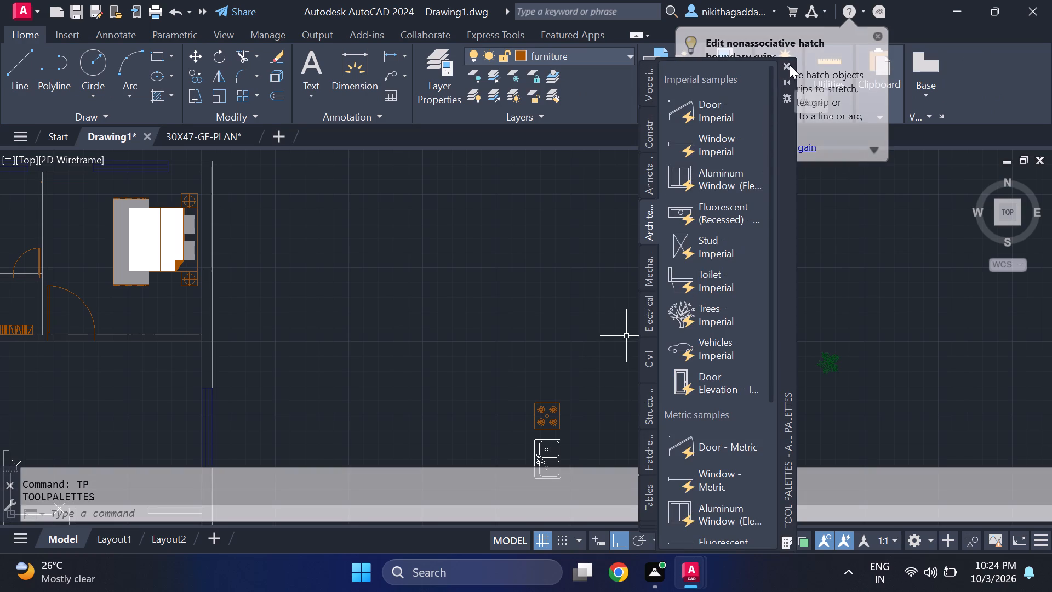
Insert the recent block "dining area" into the empty space east of the floor plan, north of the stove.
click(790, 65)
key(i)
key(Return)
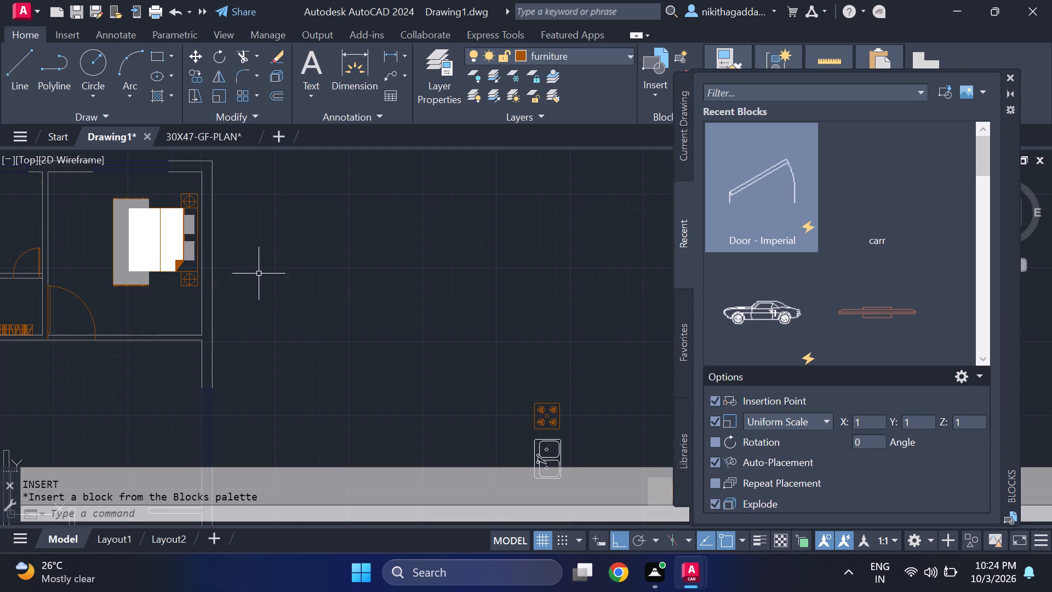
scroll(824, 255, down, 4)
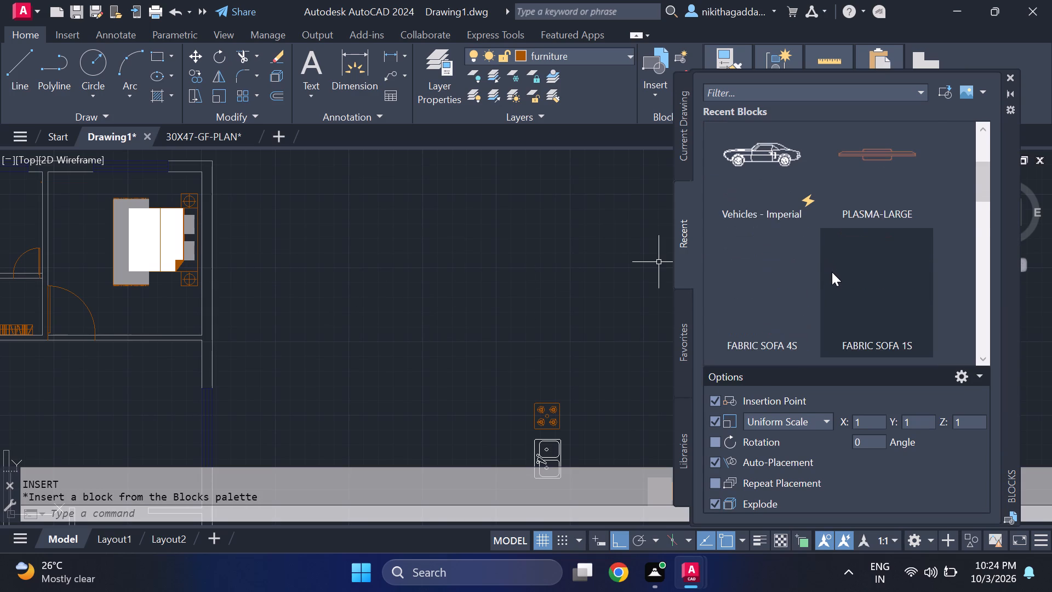
scroll(832, 272, down, 4)
drag(774, 275, 489, 317)
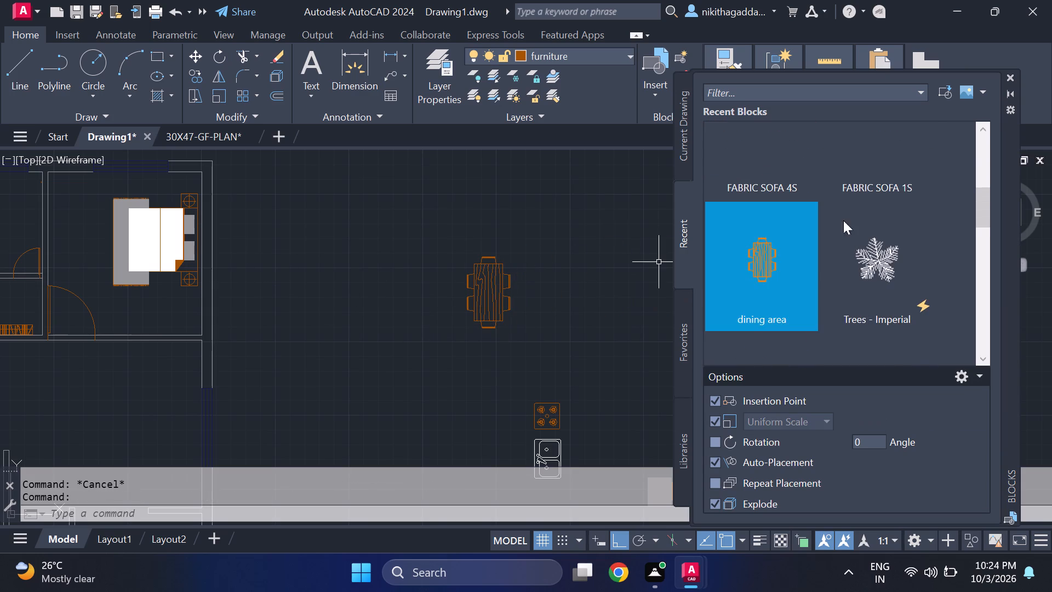
click(1010, 76)
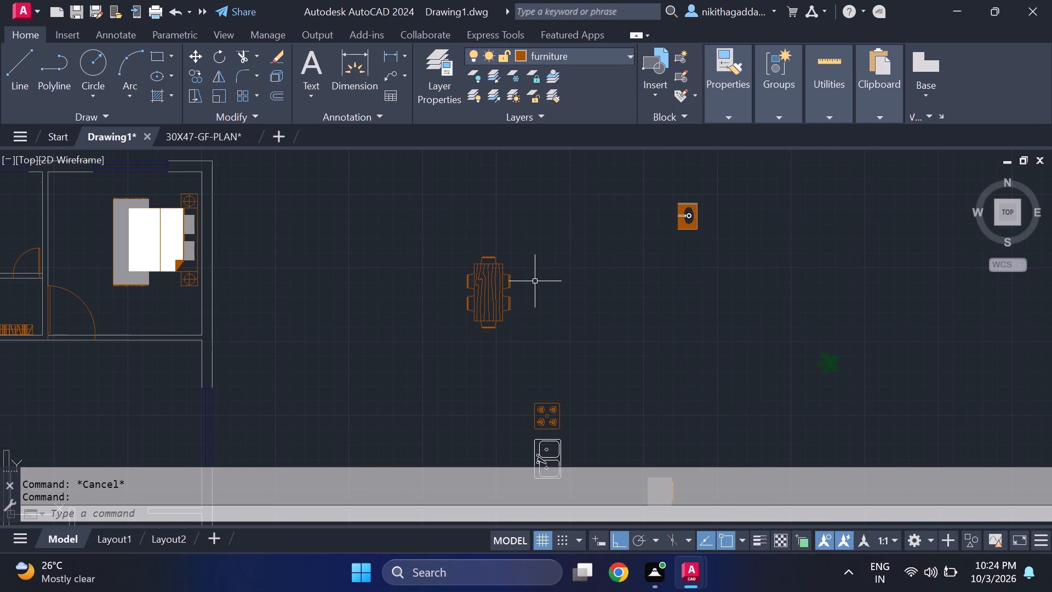
Rotate the inserted dining table with its six chairs by 90° about a point near its centre.
scroll(534, 282, up, 2)
scroll(394, 327, down, 3)
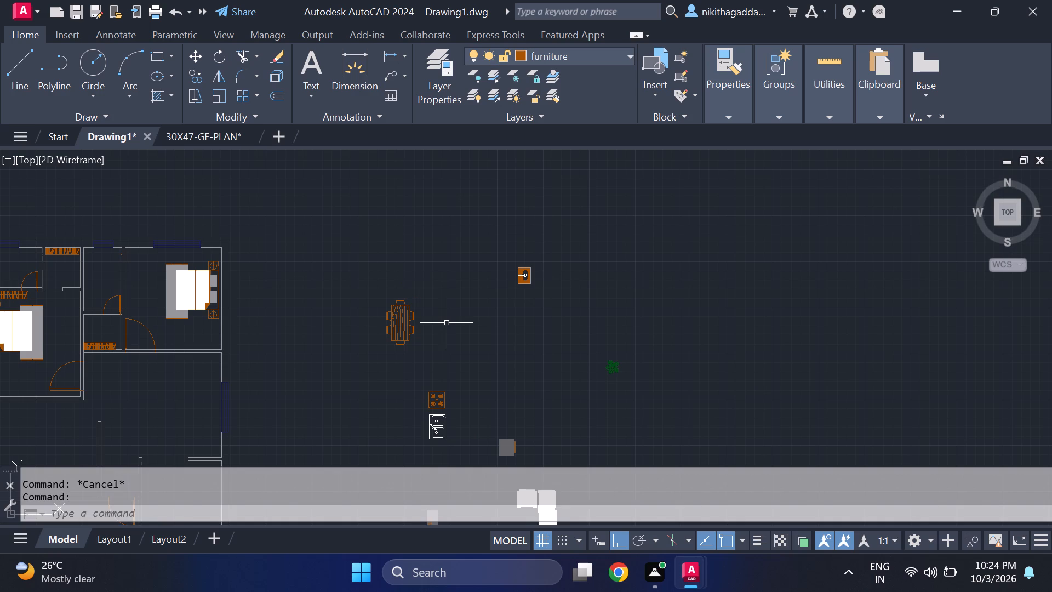
text(hatc)
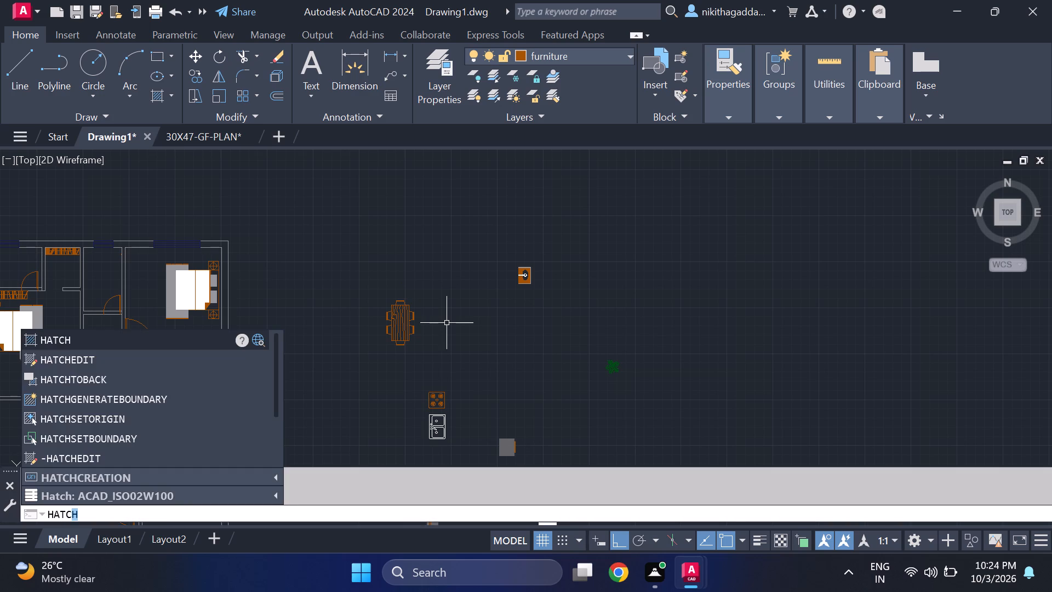
key(Escape)
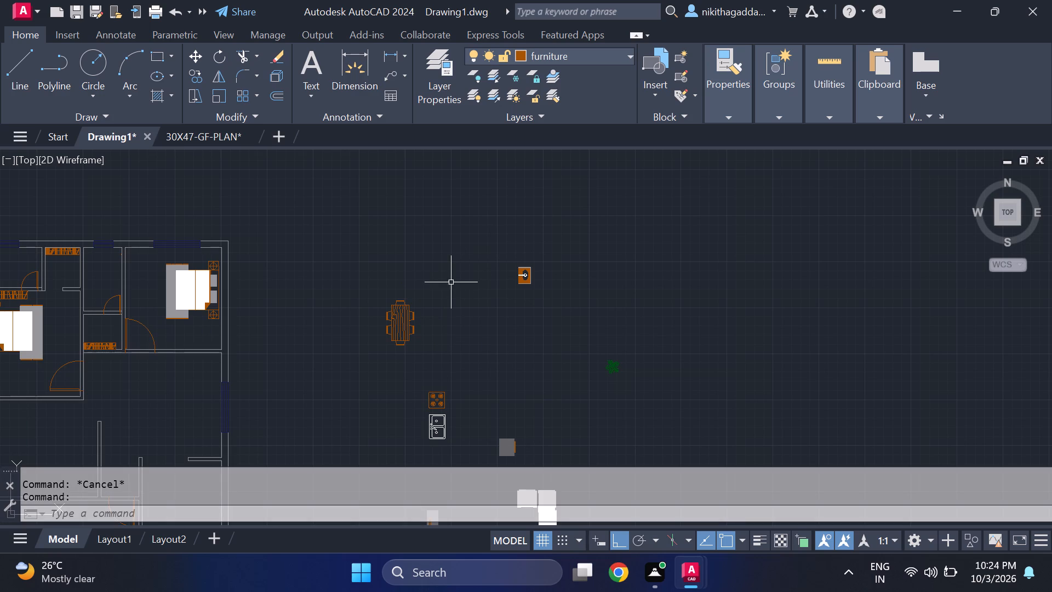
click(451, 282)
click(337, 361)
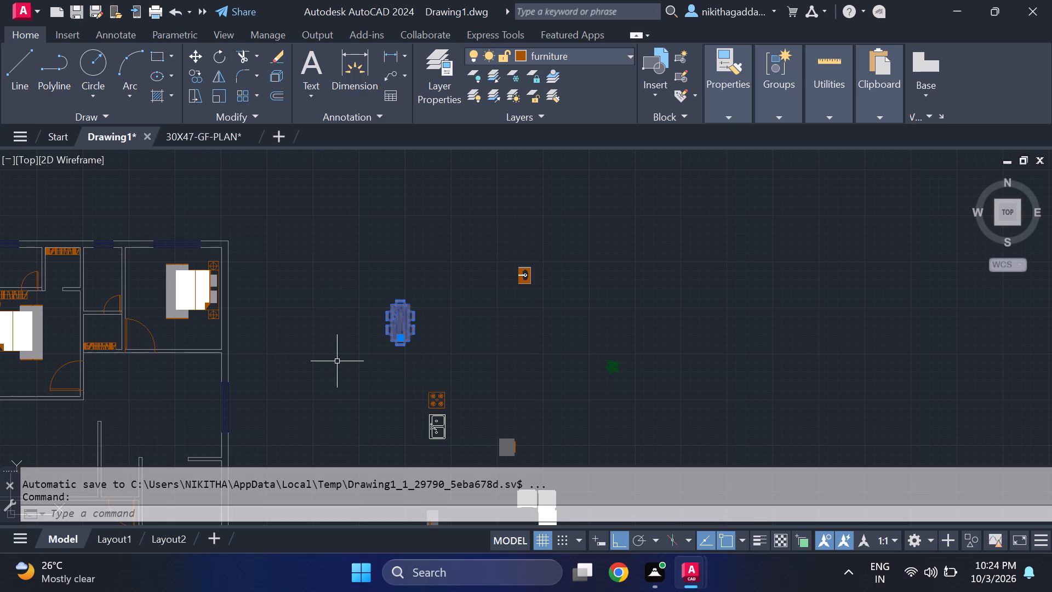
text(ro)
key(Return)
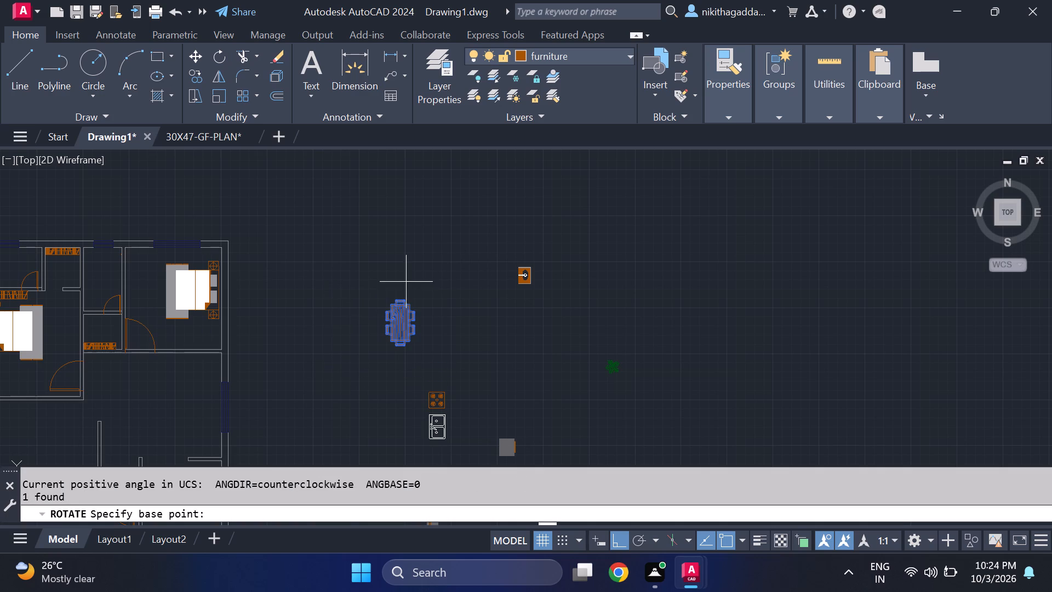
scroll(371, 304, up, 1)
click(415, 334)
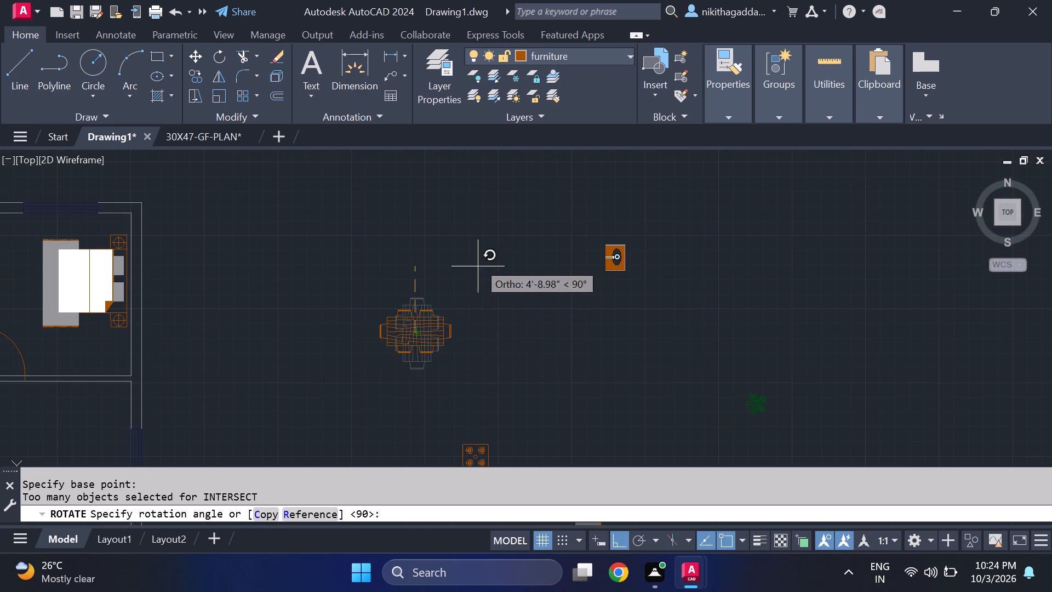
click(426, 242)
Move the dining table into the open room south of the north-east bedroom, with Ortho off.
drag(476, 271, 466, 282)
click(316, 365)
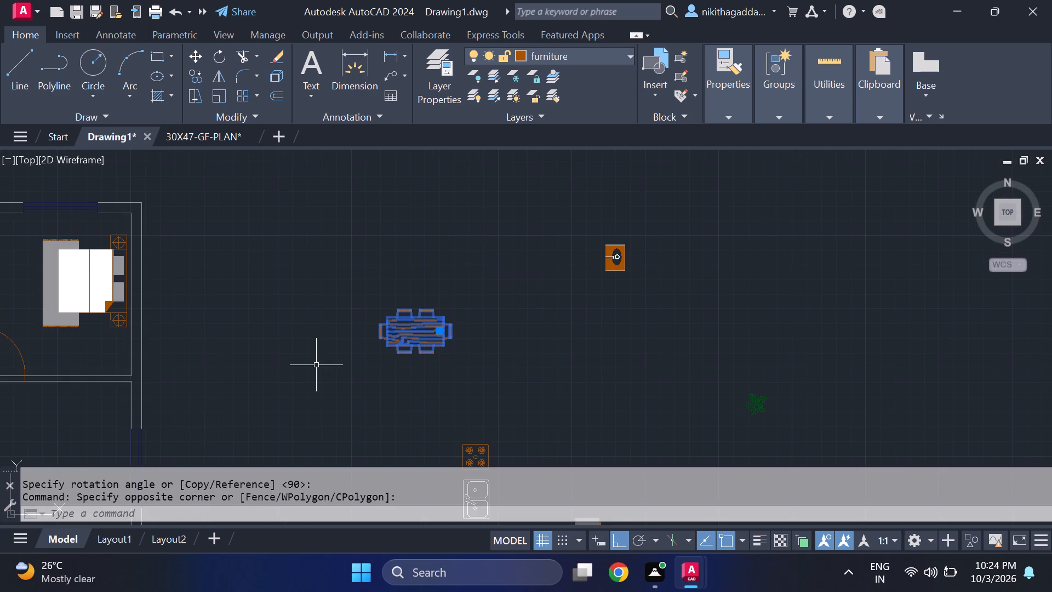
key(m)
key(Return)
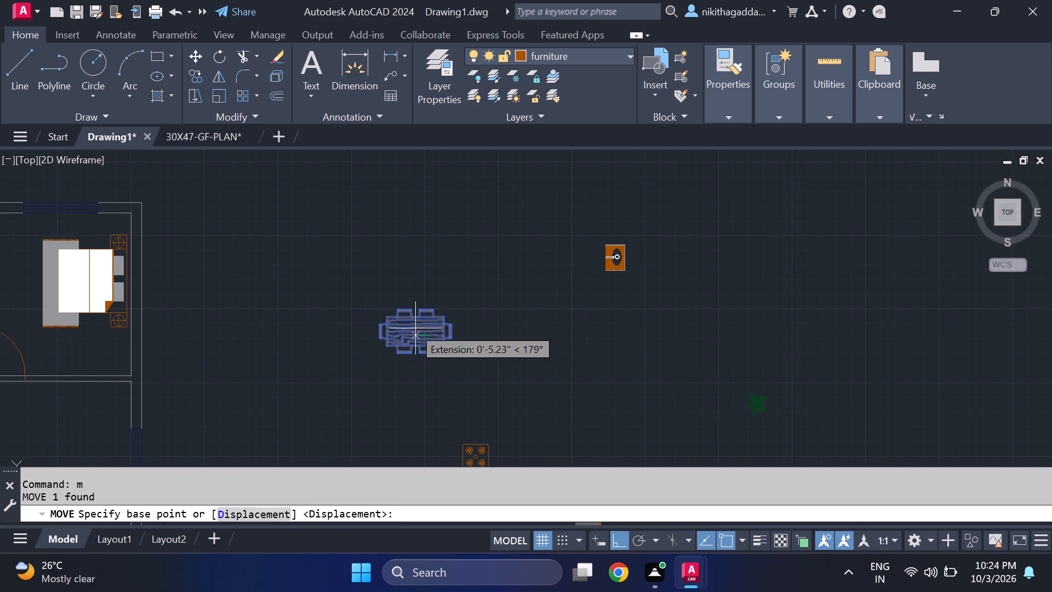
click(410, 325)
scroll(180, 391, down, 3)
key(F8)
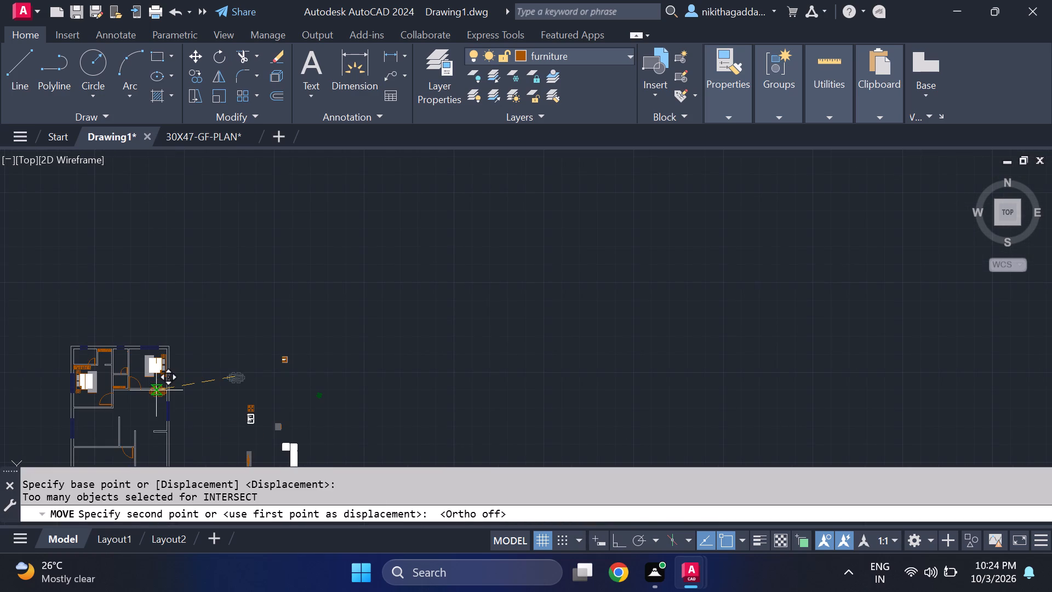
scroll(180, 432, up, 2)
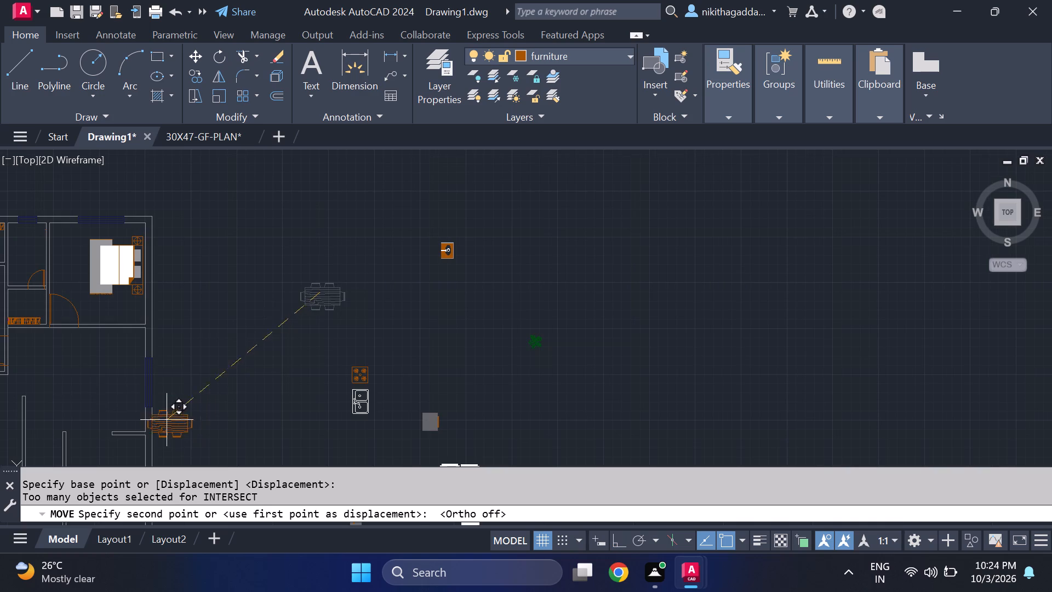
scroll(79, 385, up, 1)
middle_drag(79, 385, 87, 382)
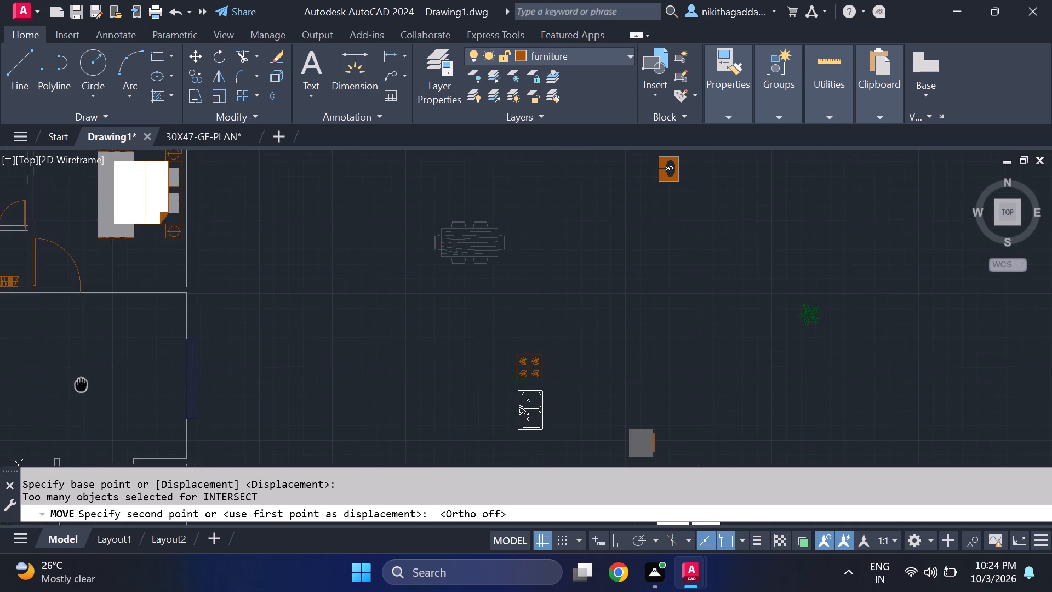
middle_drag(87, 382, 408, 294)
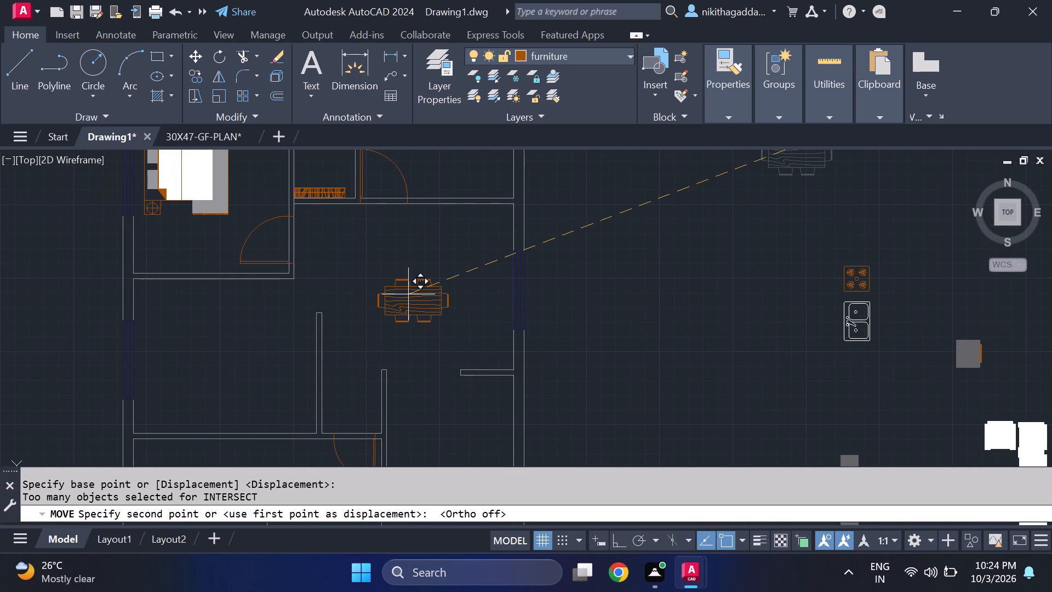
click(410, 290)
Scale up the dining table with its six chairs freehand about its centre to suit the room.
click(451, 261)
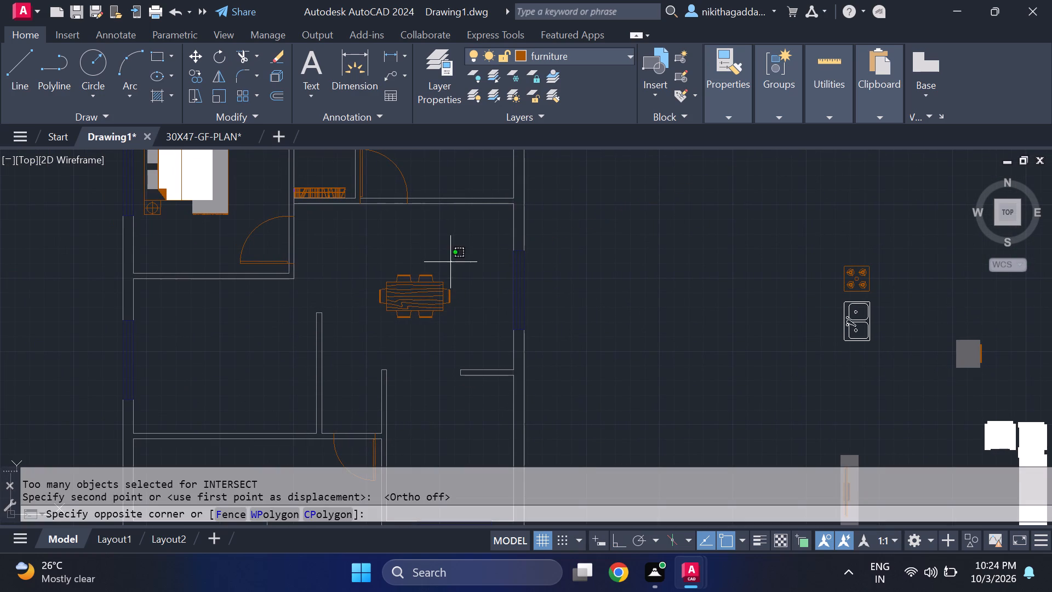
click(347, 327)
text(scale)
key(Return)
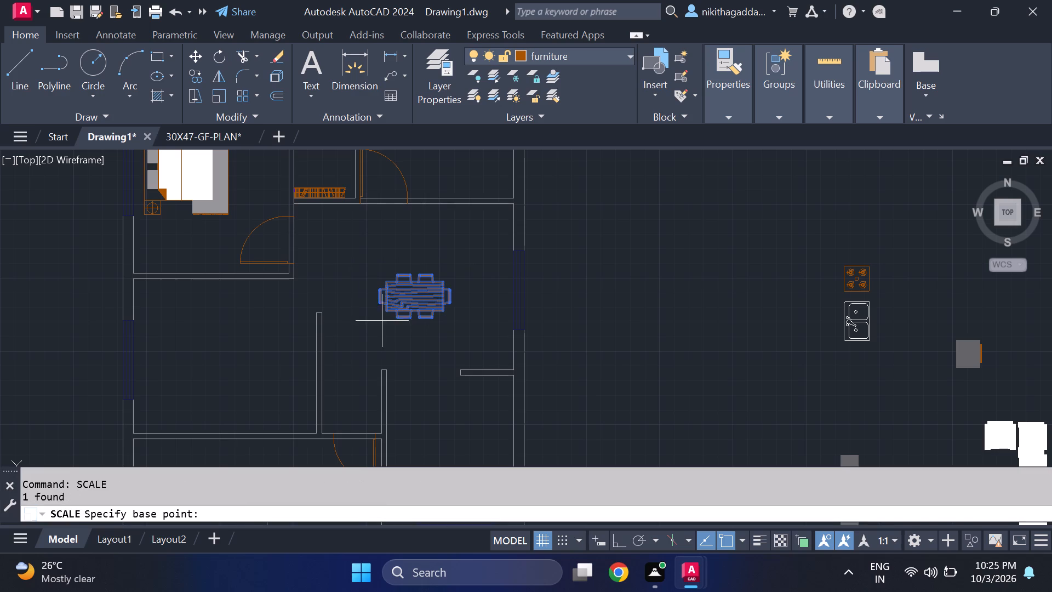
click(414, 294)
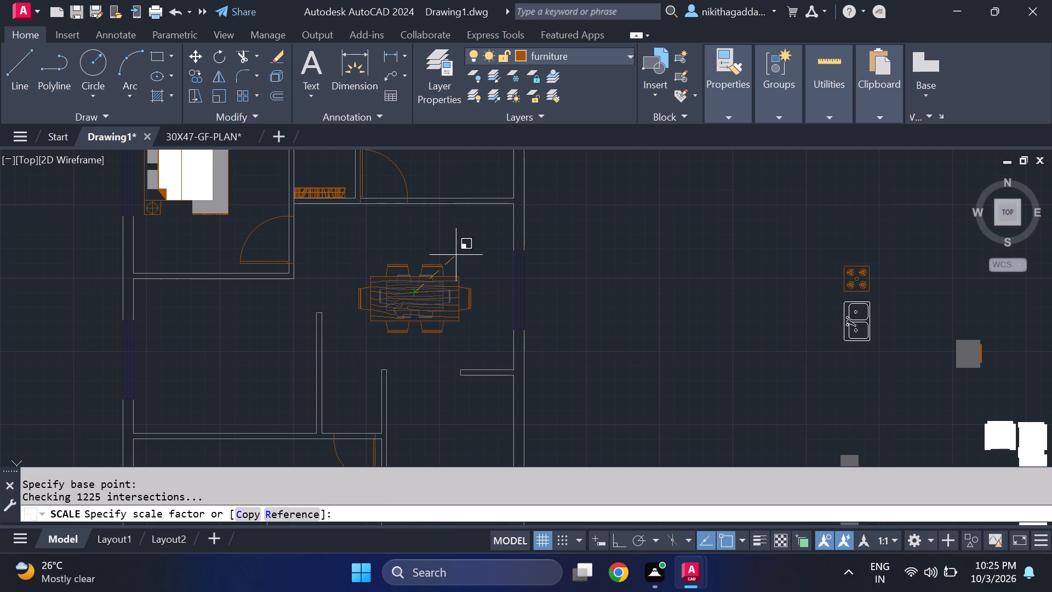
click(452, 258)
Delete the white L-shaped sofa group from the furniture stock east of the floor plan.
scroll(443, 283, down, 3)
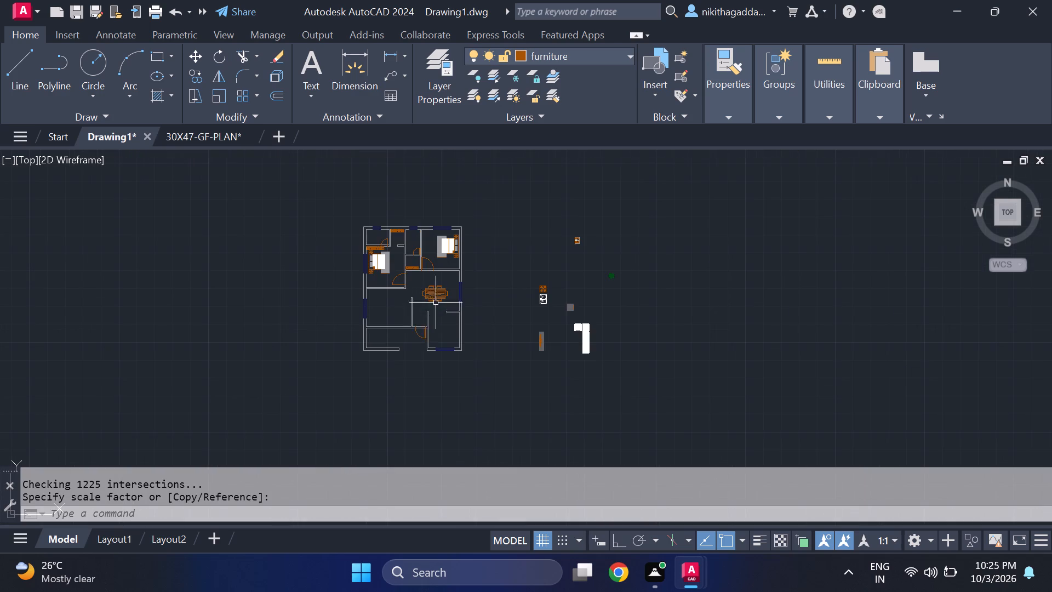
scroll(453, 356, up, 1)
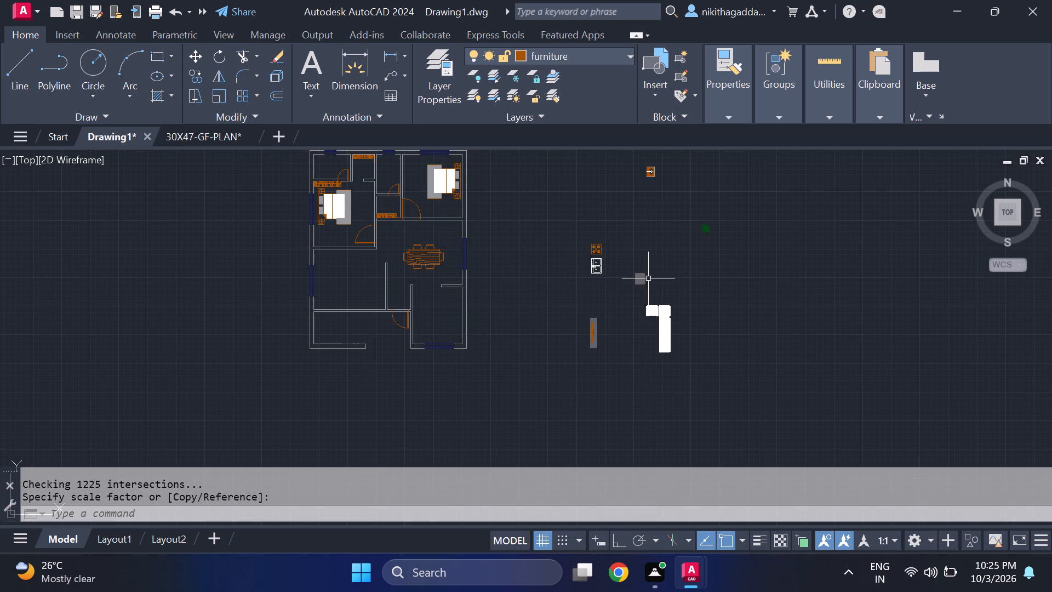
scroll(684, 322, up, 5)
scroll(643, 314, down, 3)
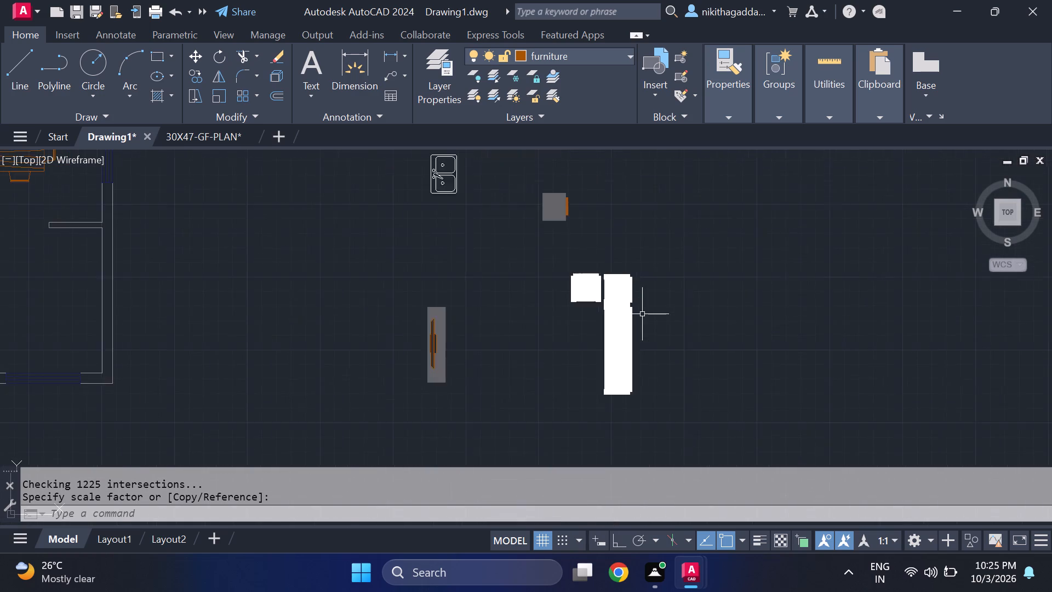
scroll(642, 314, down, 1)
click(666, 264)
click(579, 371)
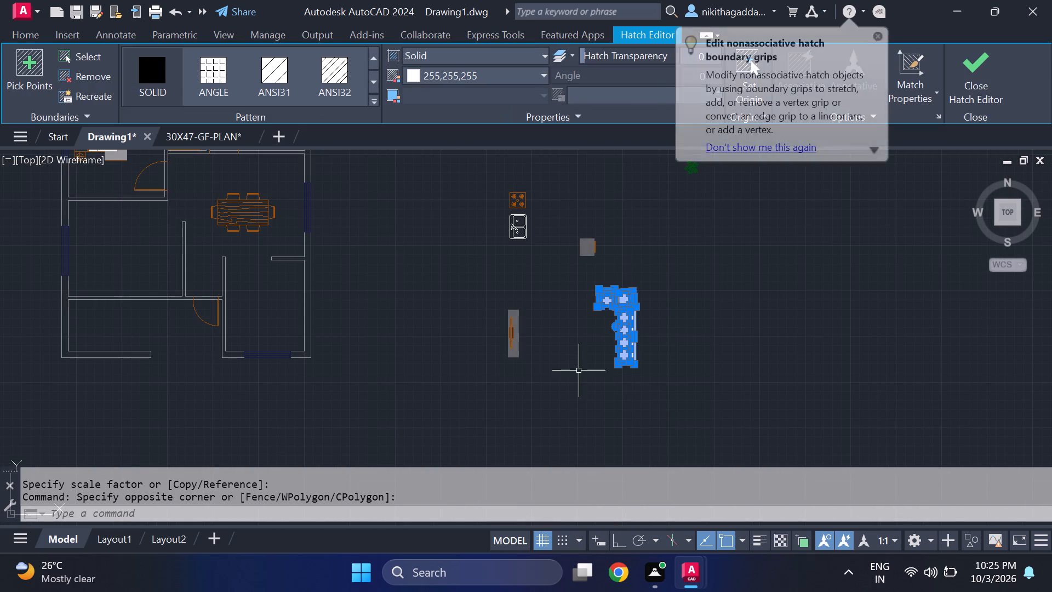
key(Delete)
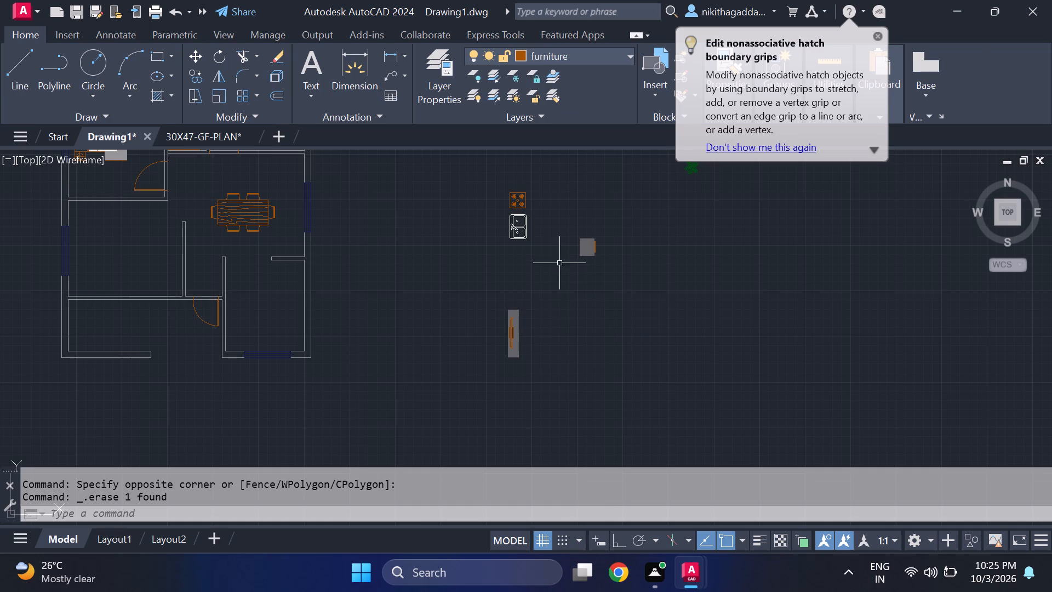
Rotate the grey box with the orange strip by 180° about the midpoint of its west edge, with Ortho on.
scroll(584, 240, up, 3)
scroll(584, 242, down, 3)
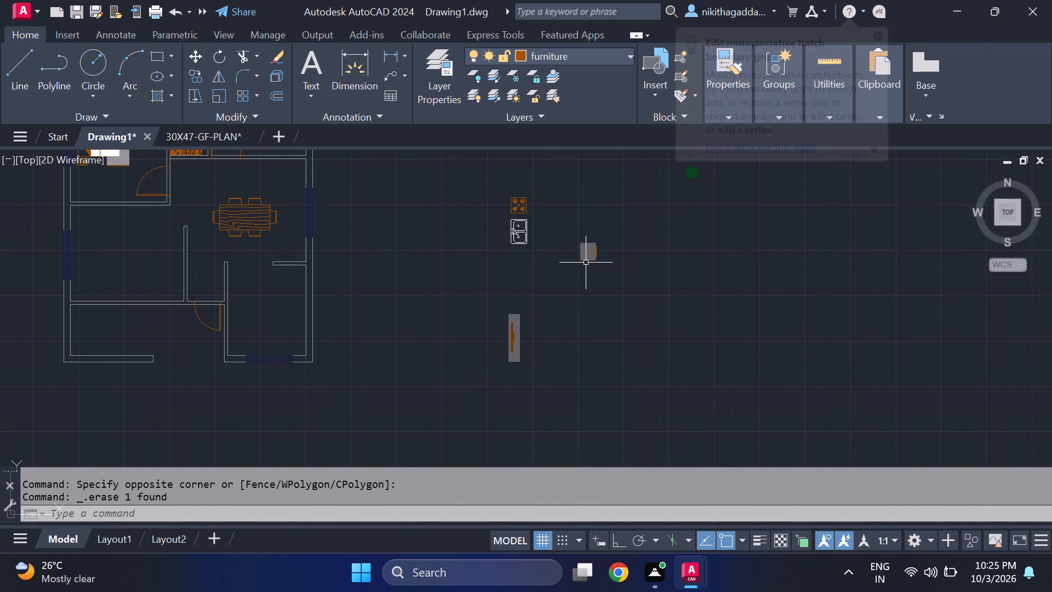
scroll(591, 251, up, 3)
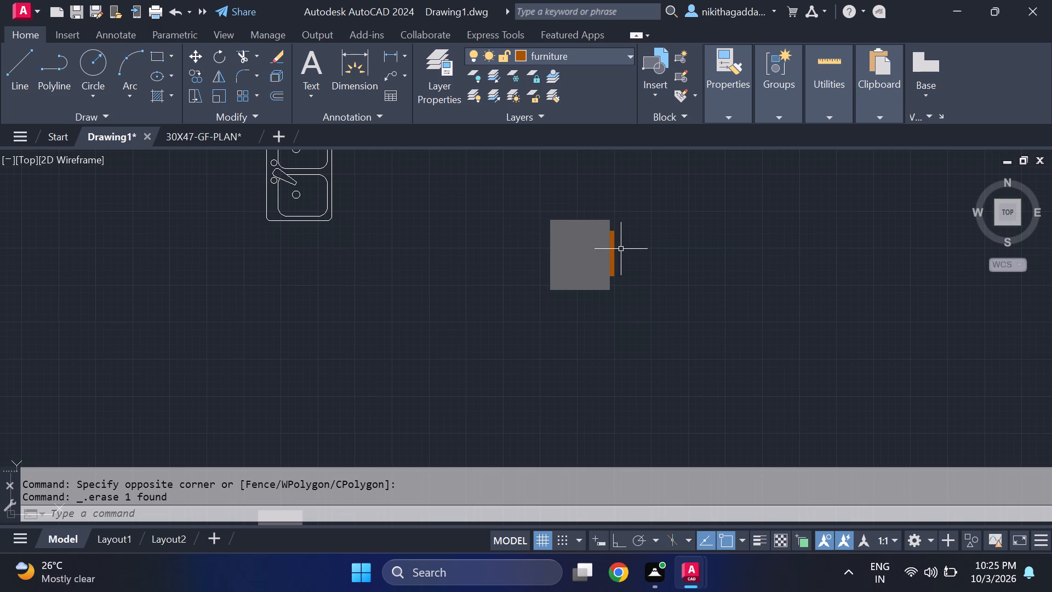
click(676, 190)
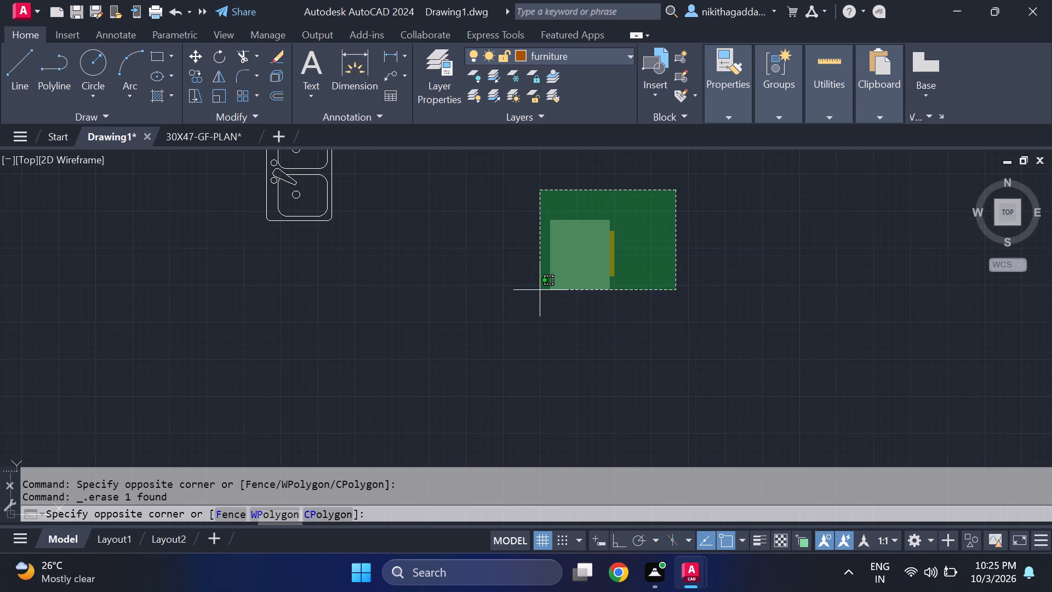
click(510, 326)
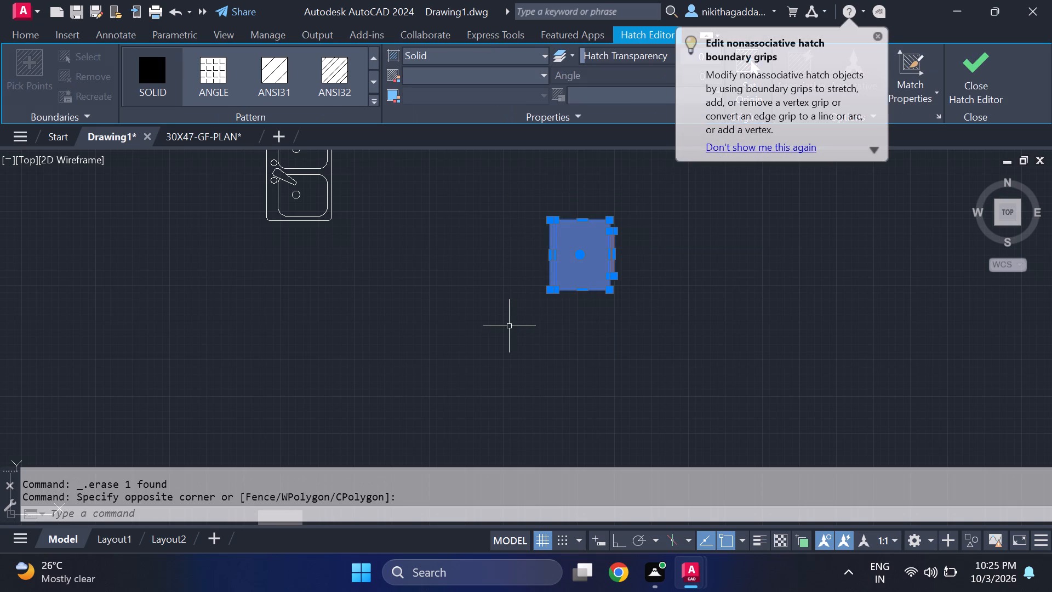
text(ro)
key(Return)
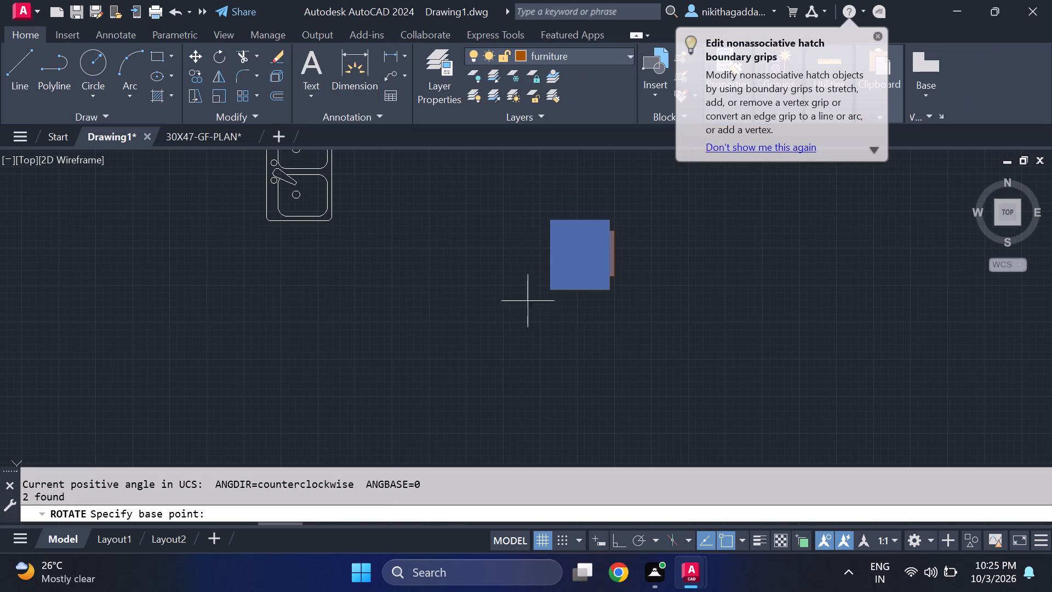
click(551, 254)
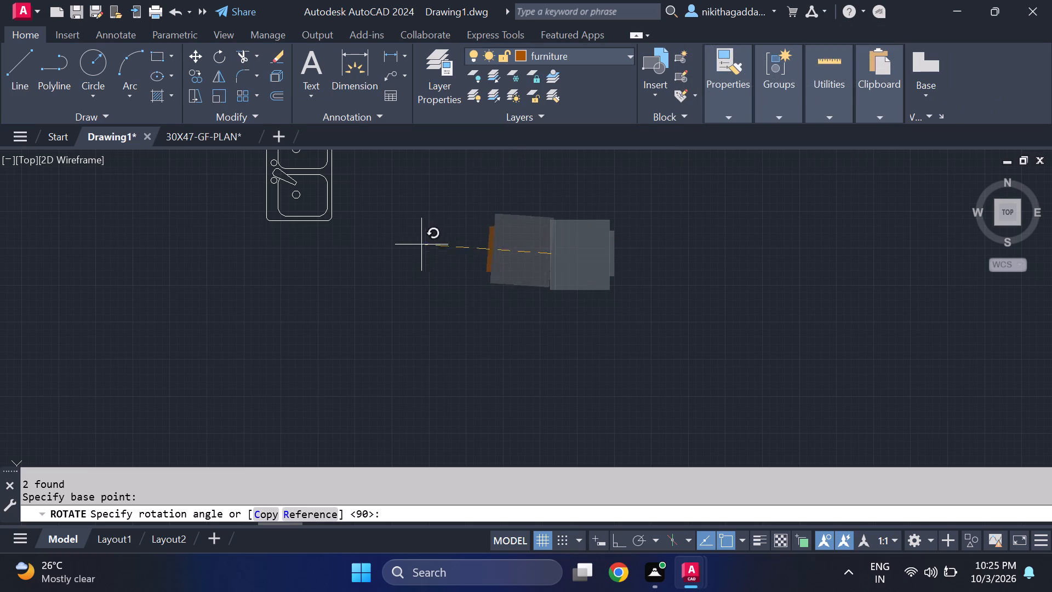
key(F8)
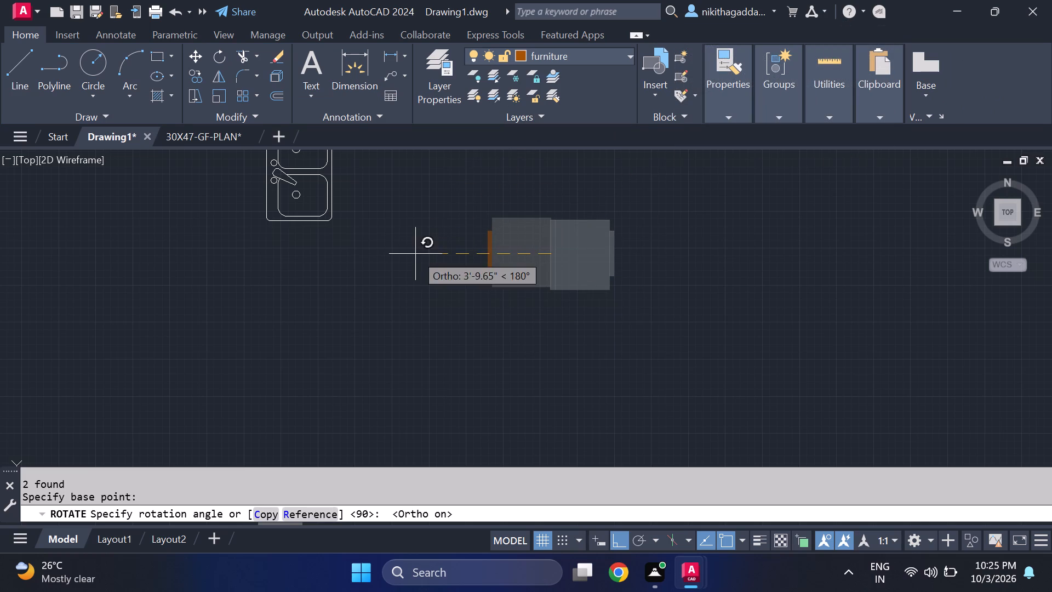
click(415, 254)
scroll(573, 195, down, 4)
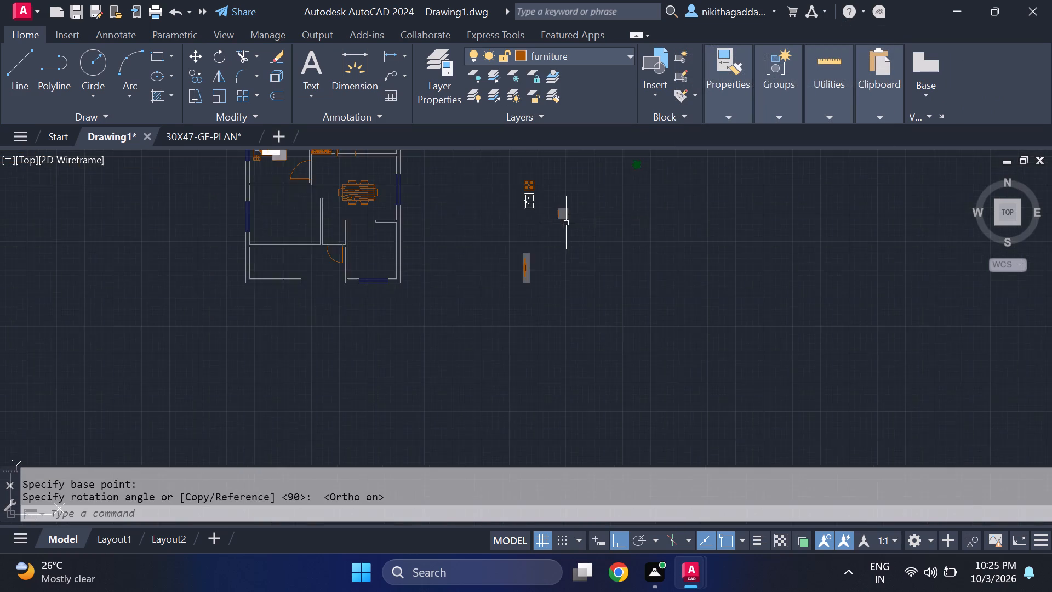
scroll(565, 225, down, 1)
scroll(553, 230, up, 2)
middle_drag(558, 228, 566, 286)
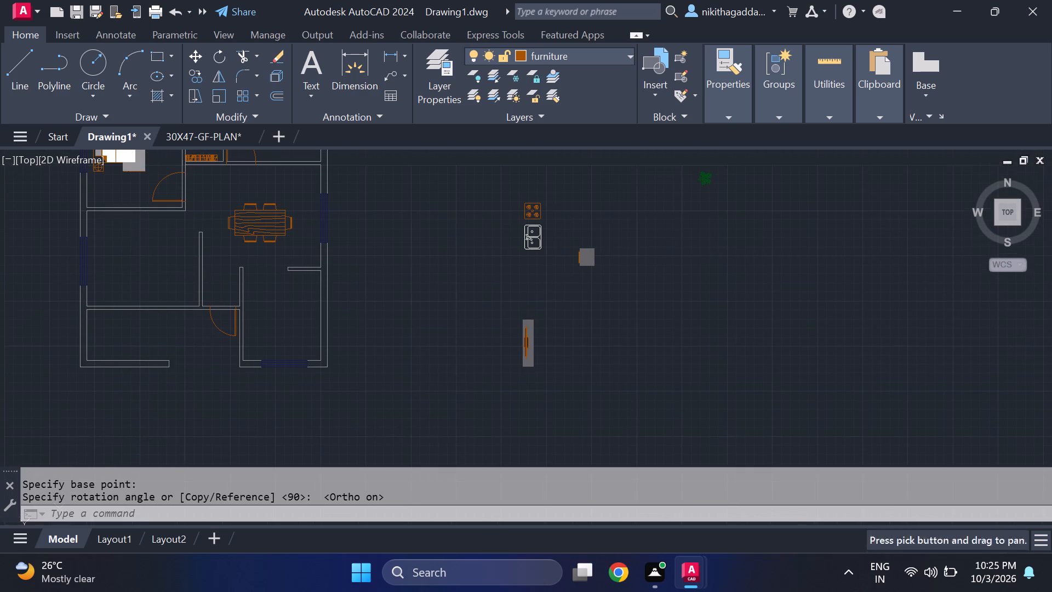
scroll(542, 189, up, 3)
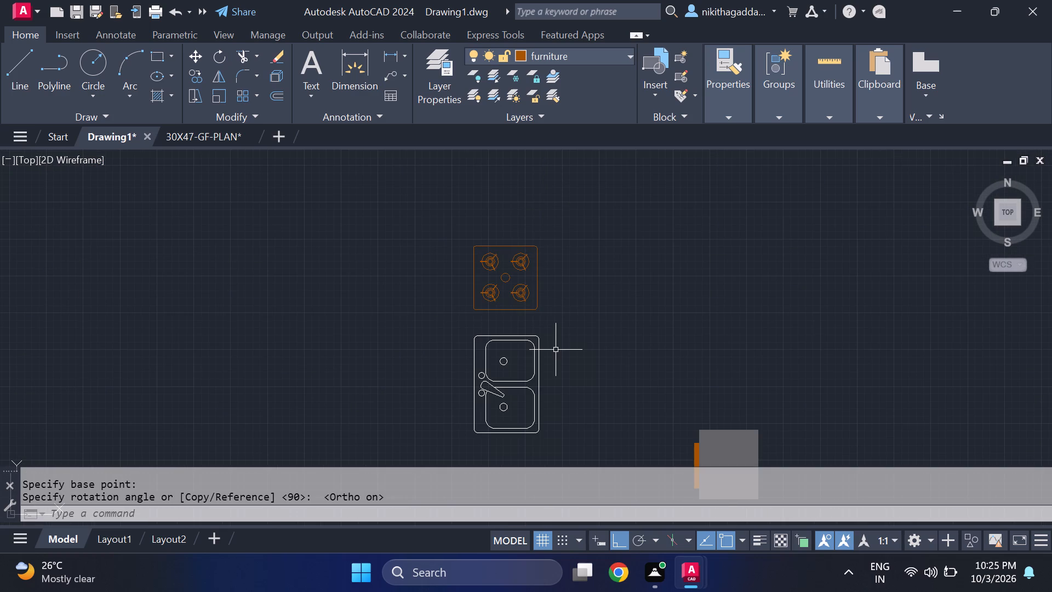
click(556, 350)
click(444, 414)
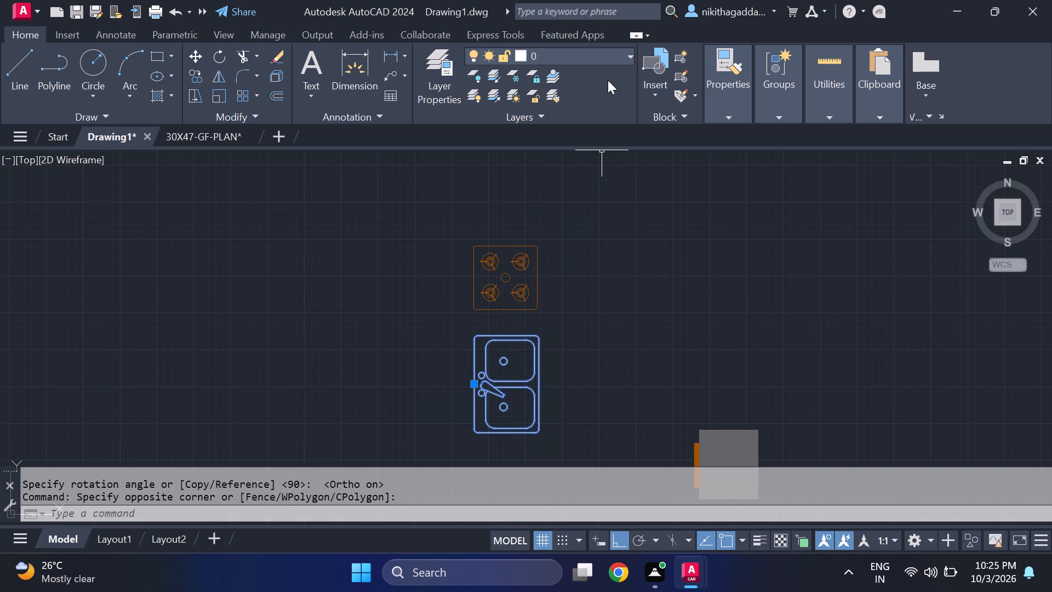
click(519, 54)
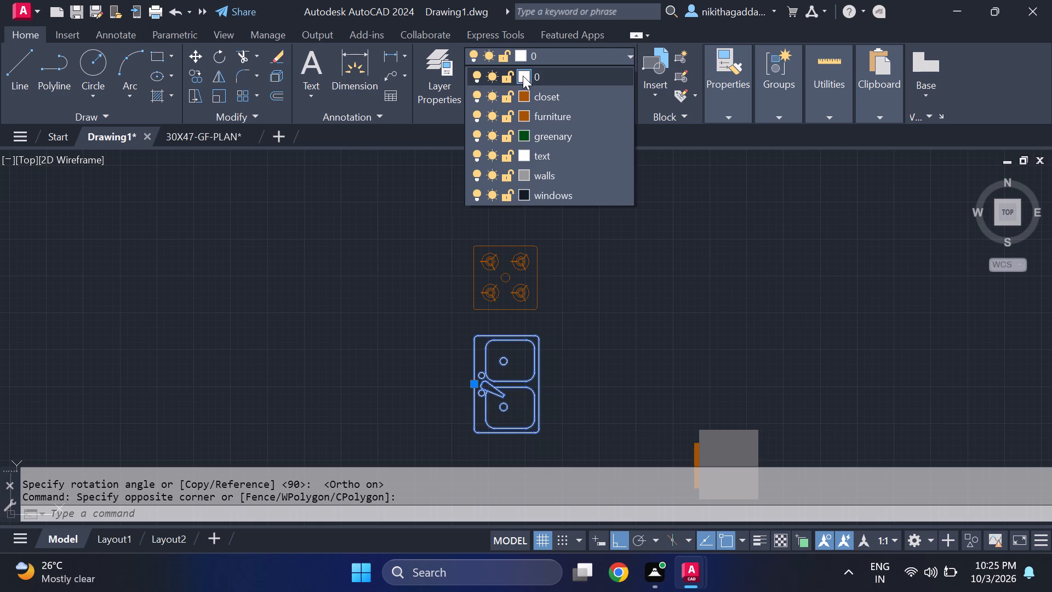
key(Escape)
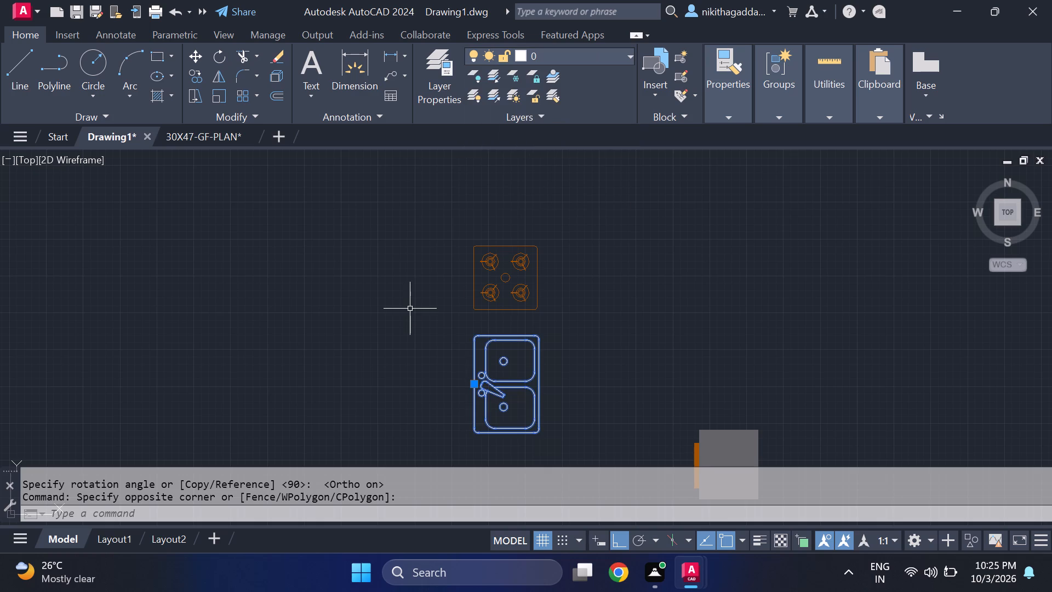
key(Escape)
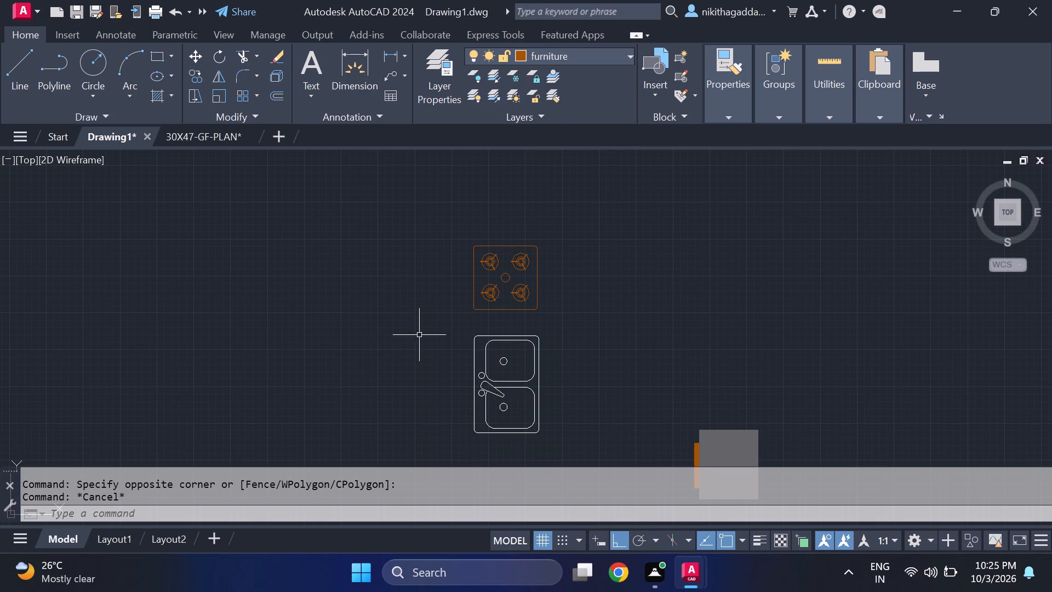
Move the four-burner stove from the furniture stock into the south-east kitchen, near its east wall, with Ortho off.
scroll(504, 311, down, 3)
scroll(521, 291, up, 2)
scroll(521, 291, down, 3)
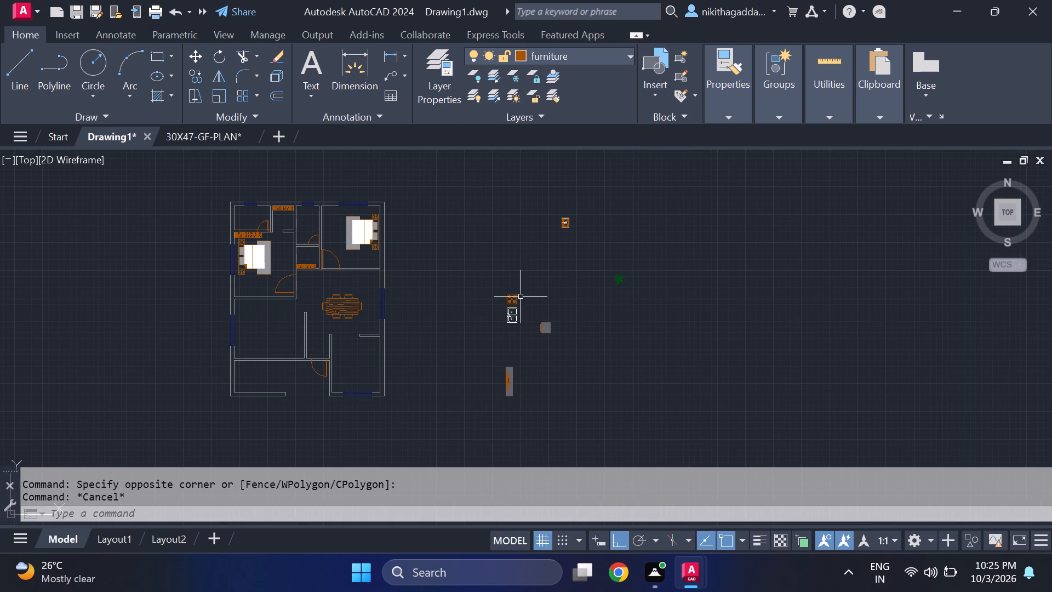
scroll(522, 292, up, 1)
middle_drag(512, 298, 519, 283)
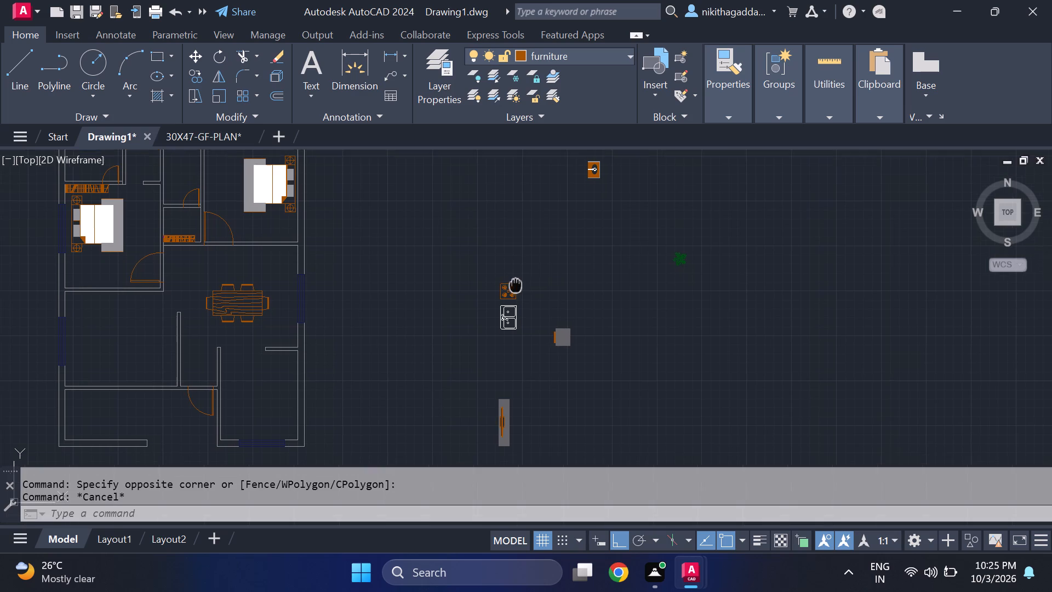
middle_drag(519, 283, 530, 267)
middle_click(550, 251)
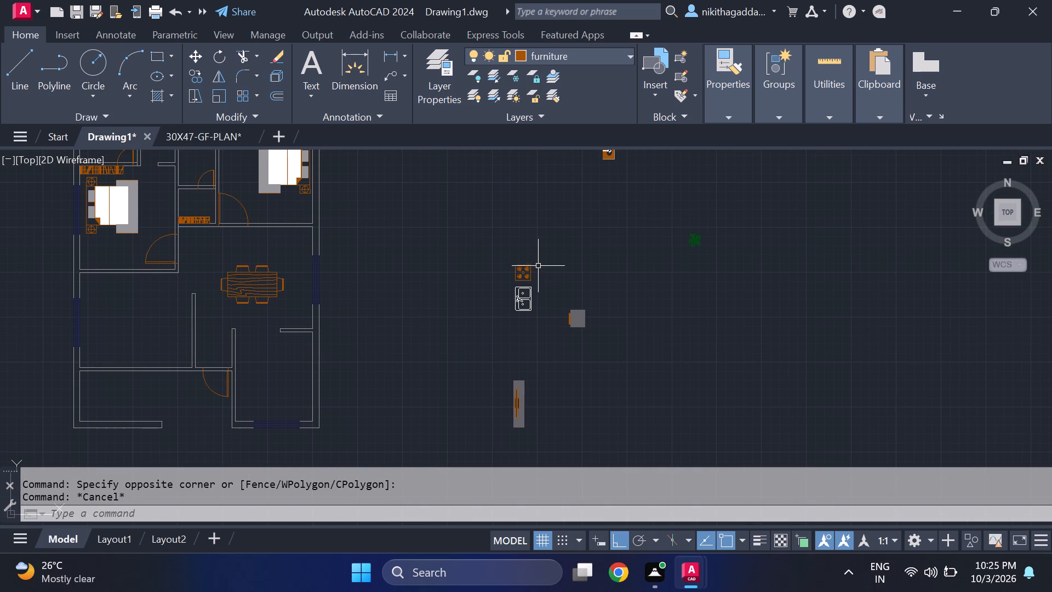
scroll(540, 272, up, 2)
click(541, 243)
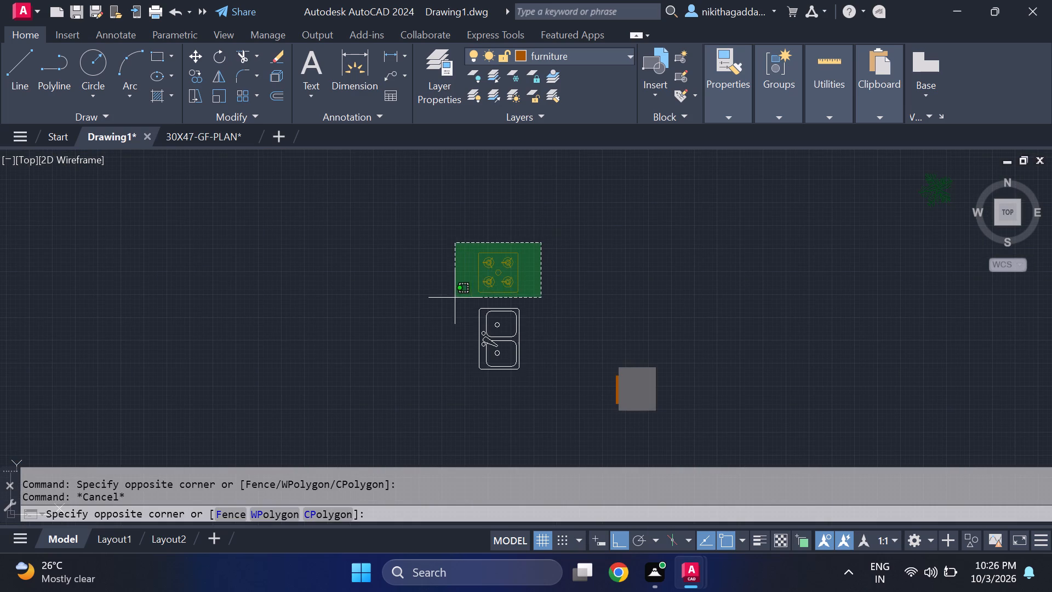
click(455, 298)
key(m)
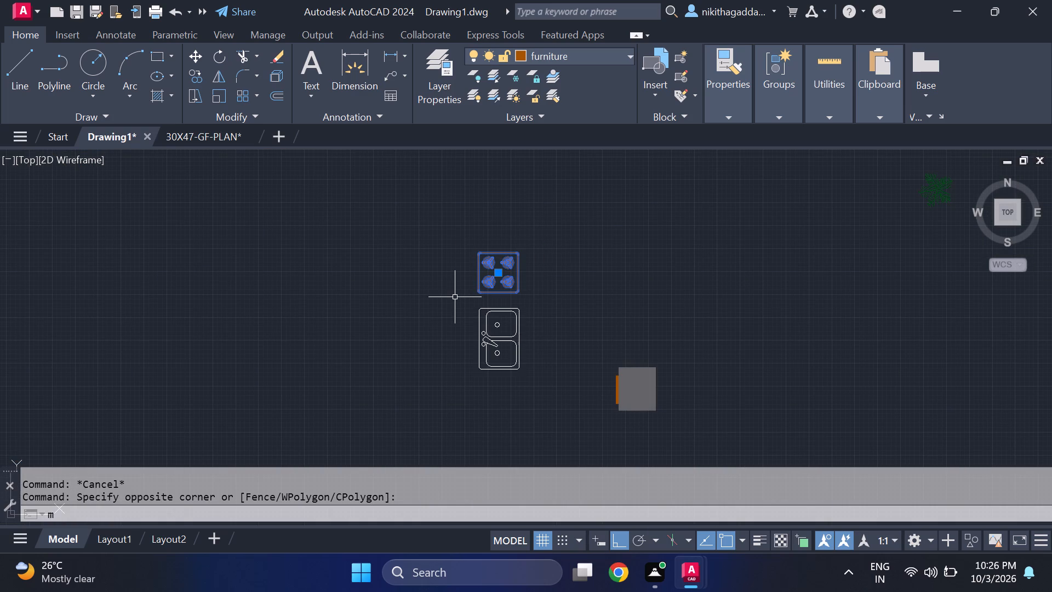
key(Return)
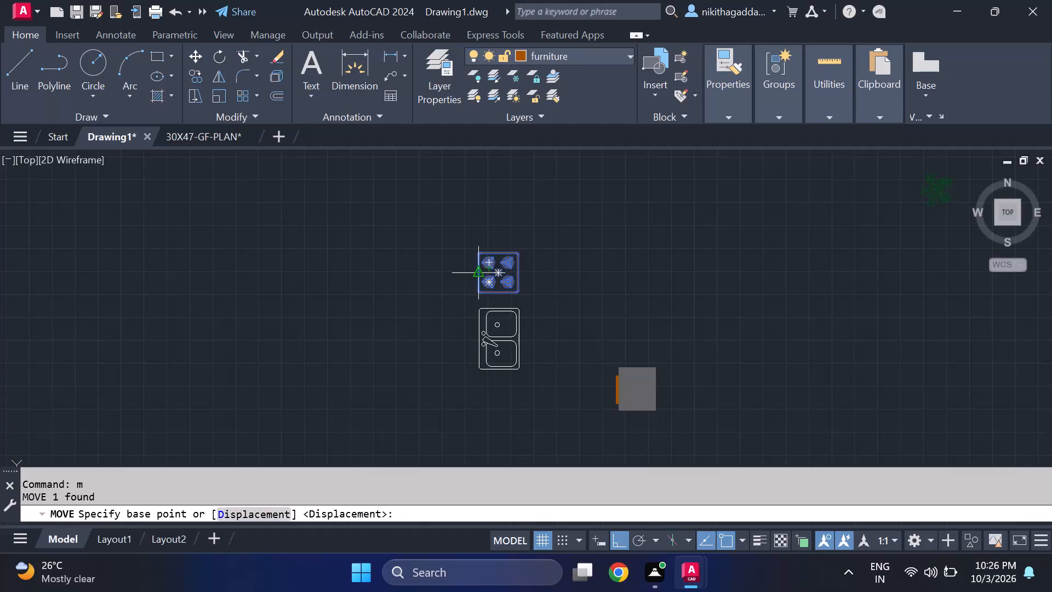
click(479, 276)
scroll(235, 366, down, 2)
key(F8)
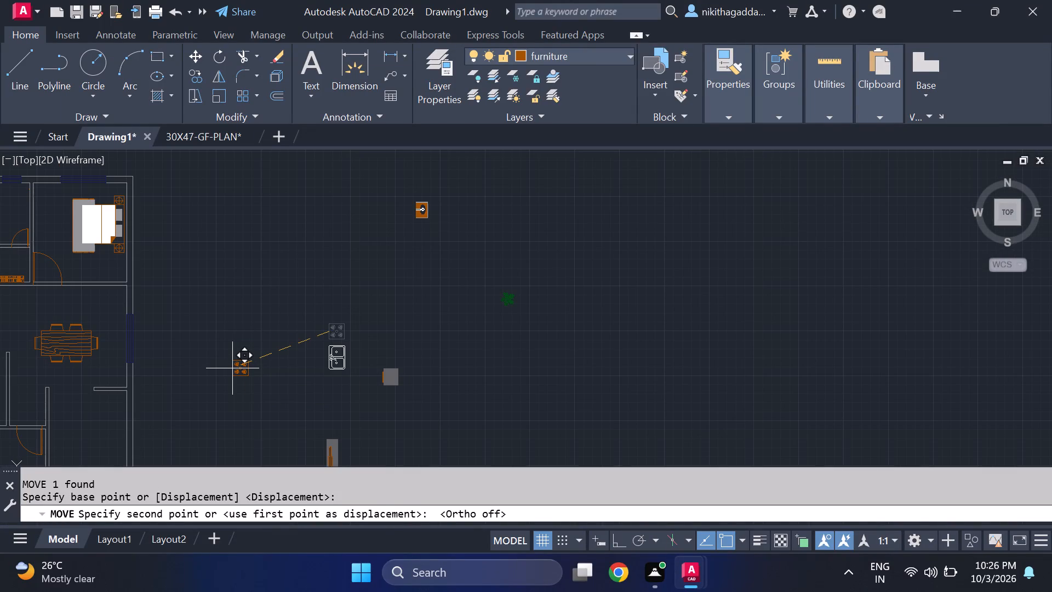
scroll(232, 368, down, 1)
middle_drag(231, 374, 305, 273)
scroll(224, 289, up, 2)
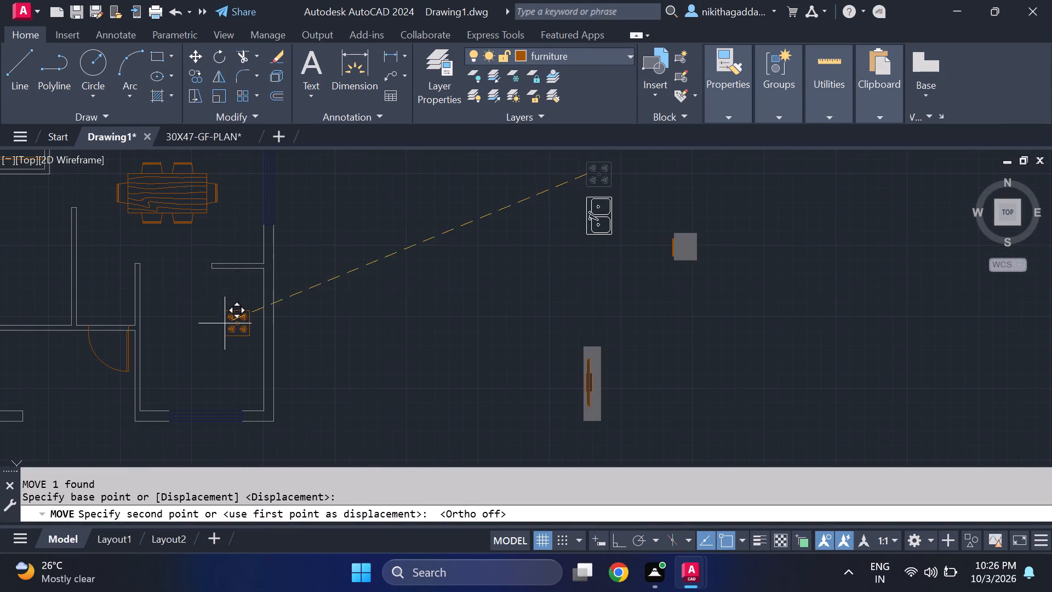
scroll(226, 328, up, 4)
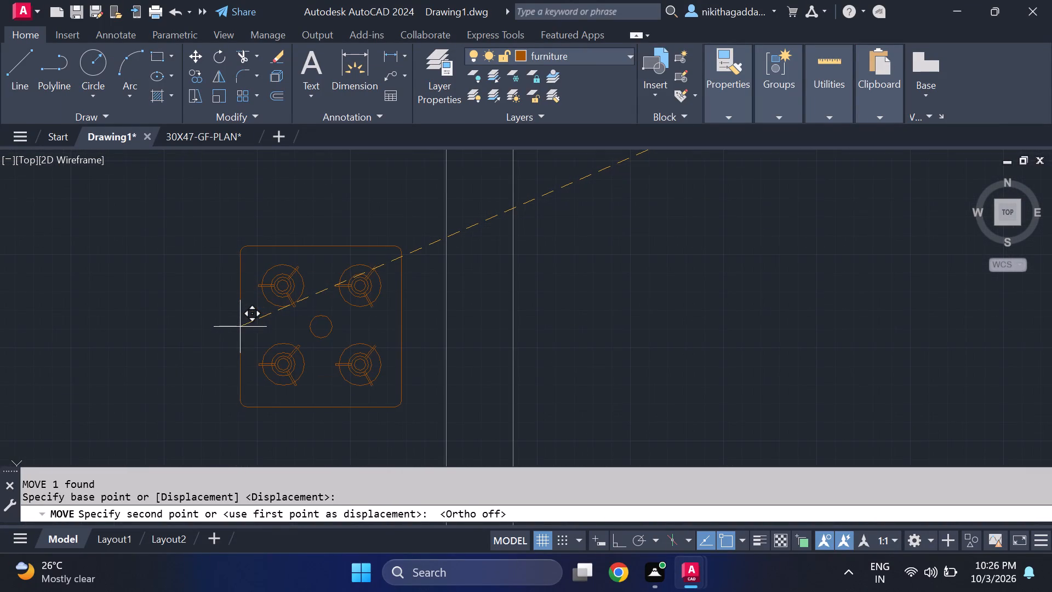
scroll(240, 327, down, 2)
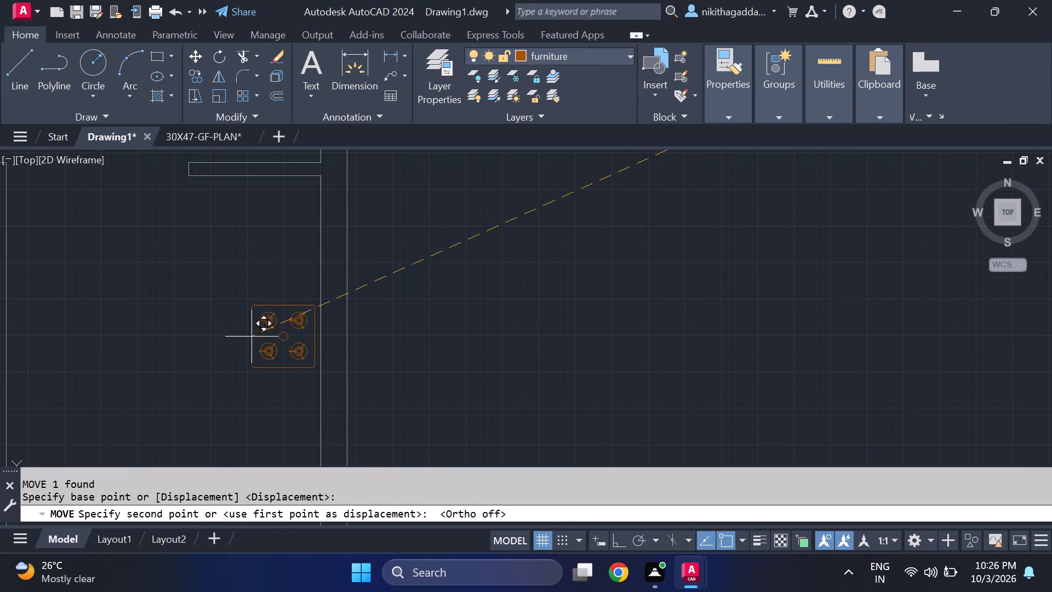
click(251, 337)
Move the four-burner stove beside the window in the kitchen's south wall.
scroll(294, 295, down, 2)
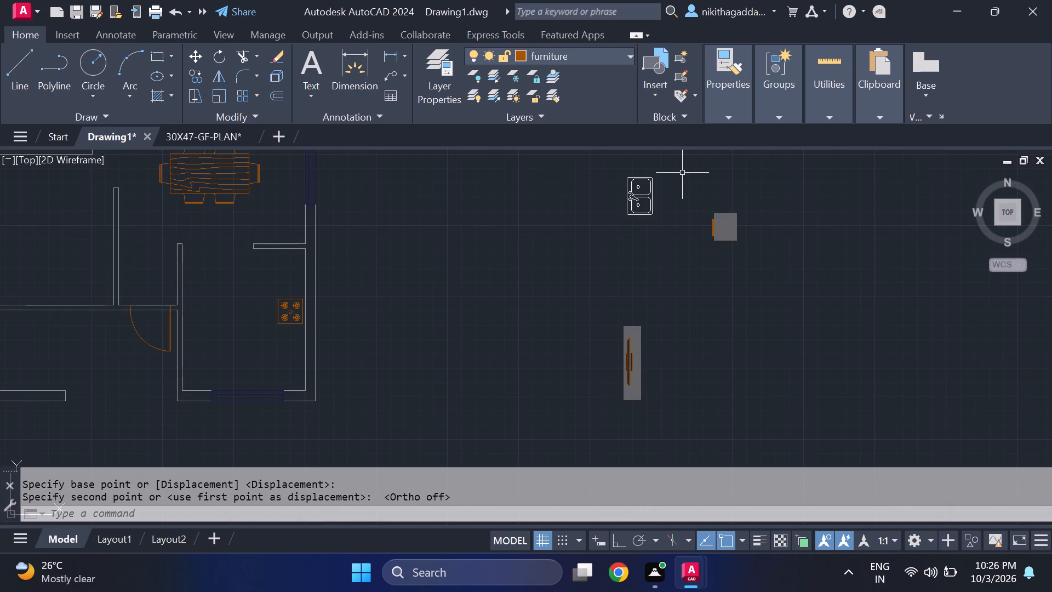
click(681, 168)
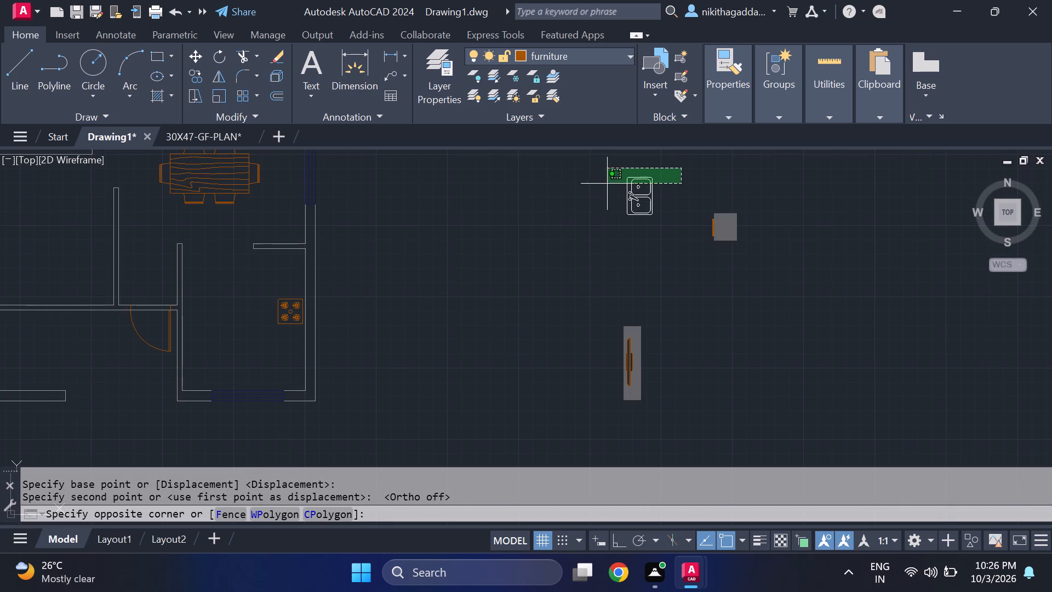
click(611, 175)
click(290, 295)
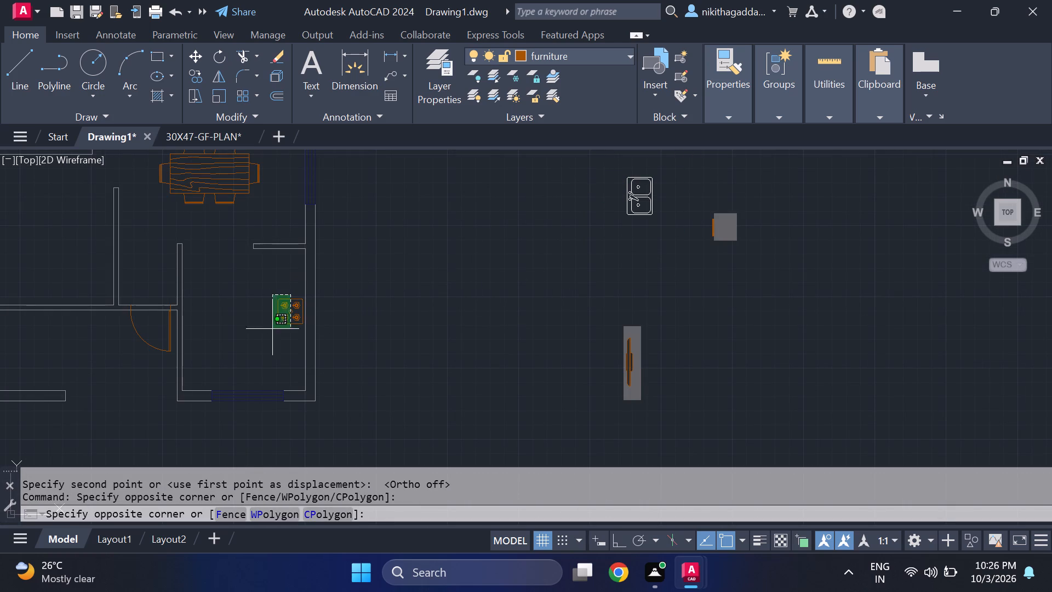
click(266, 335)
key(m)
key(Return)
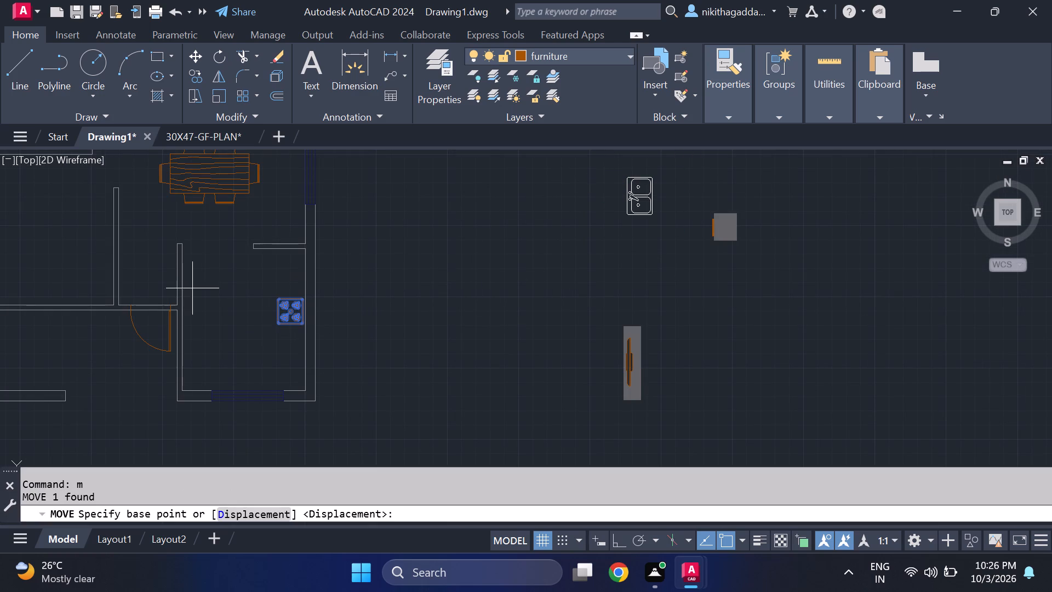
scroll(278, 315, up, 1)
click(295, 309)
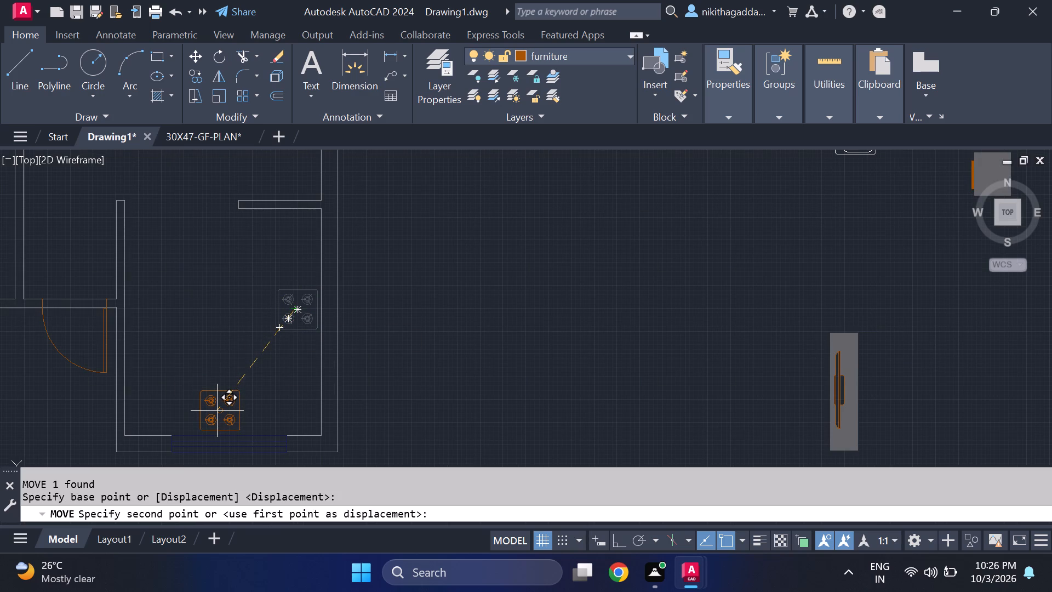
scroll(217, 412, up, 2)
middle_drag(217, 411, 247, 325)
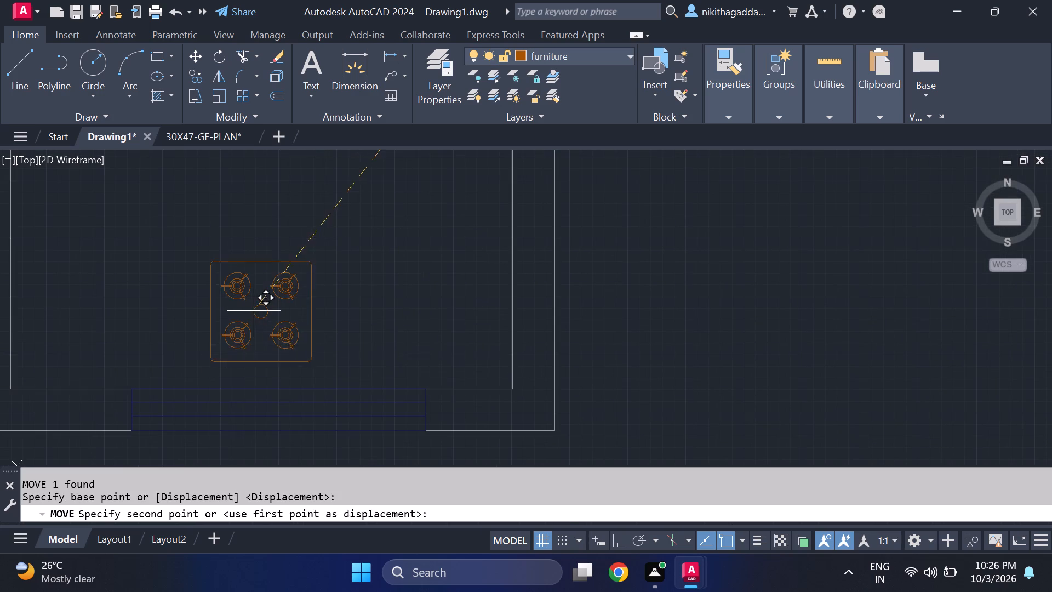
click(256, 334)
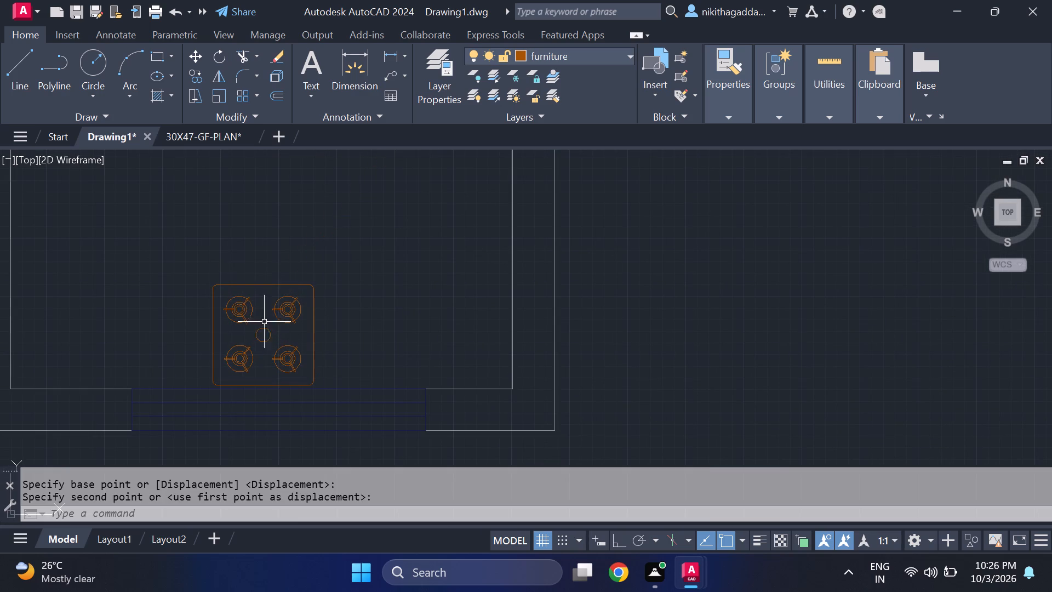
Rotate the double-bowl sink by 180° about a point near its tap on the west side, with Ortho on.
scroll(302, 298, down, 3)
scroll(512, 268, down, 1)
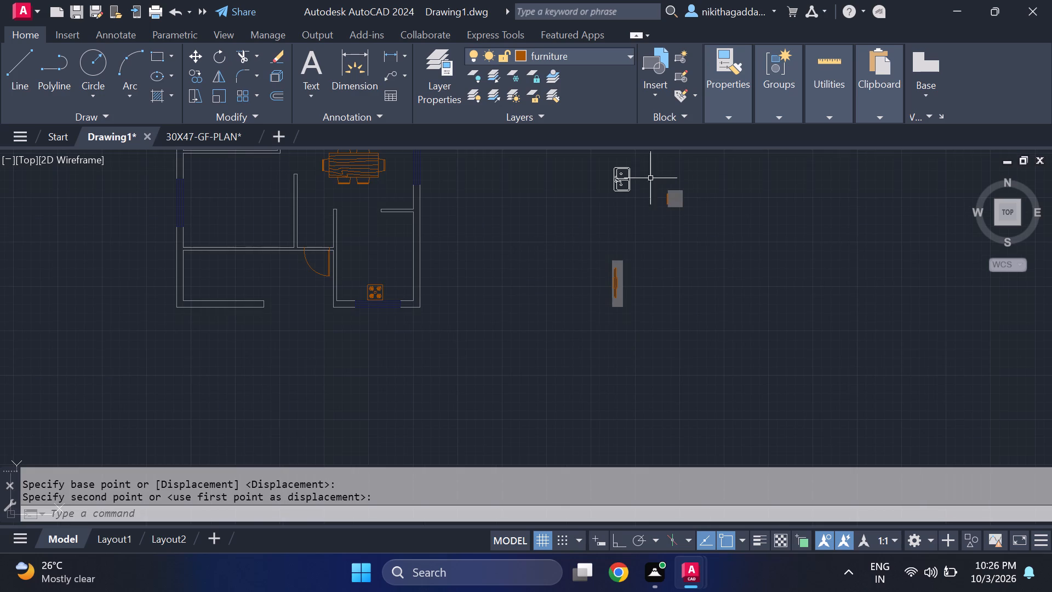
scroll(643, 168, up, 1)
click(643, 163)
click(581, 214)
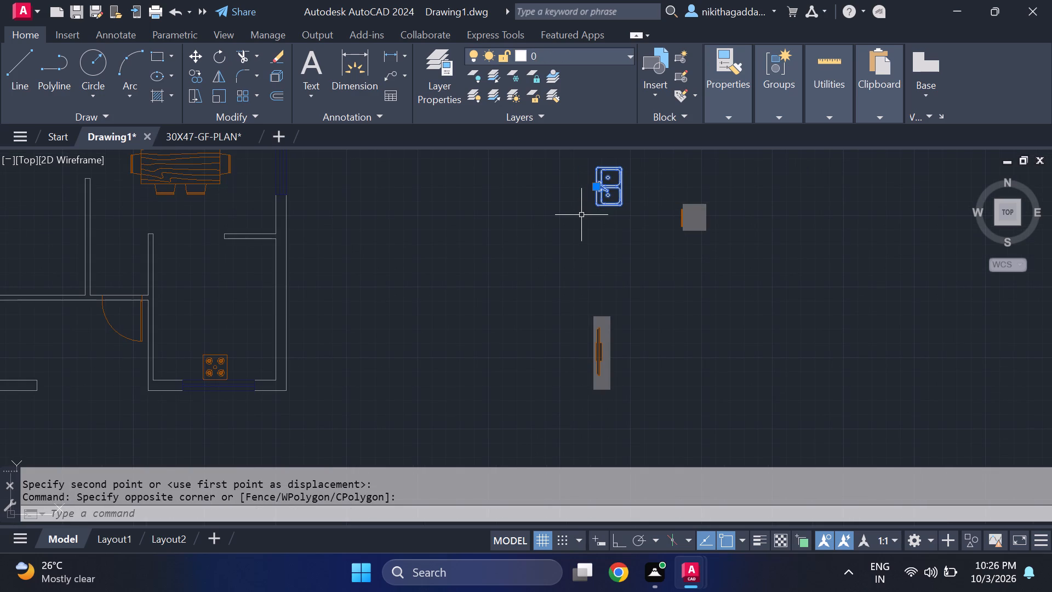
text(ro)
key(Return)
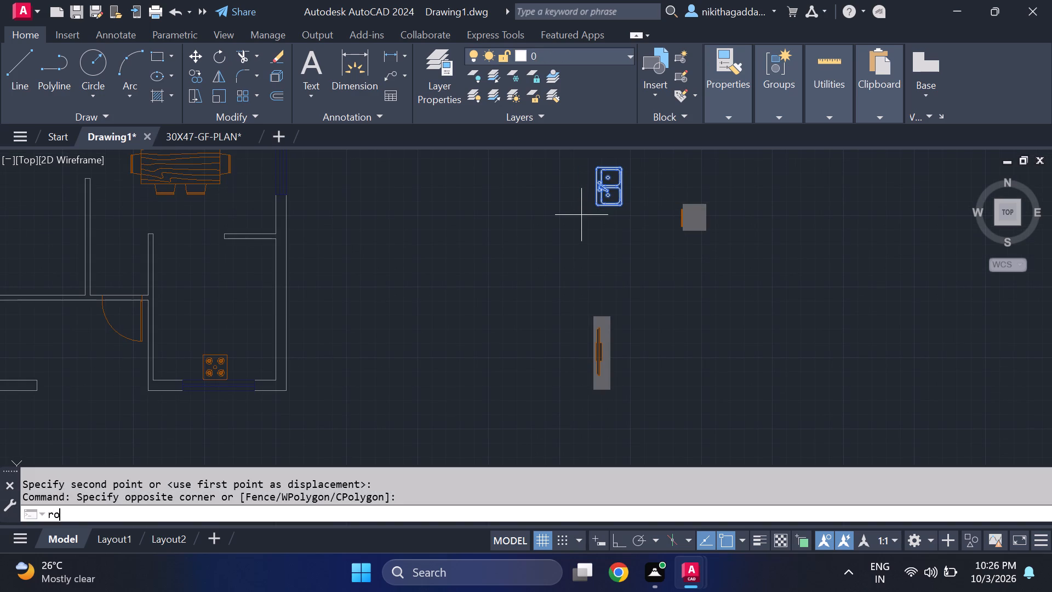
click(596, 184)
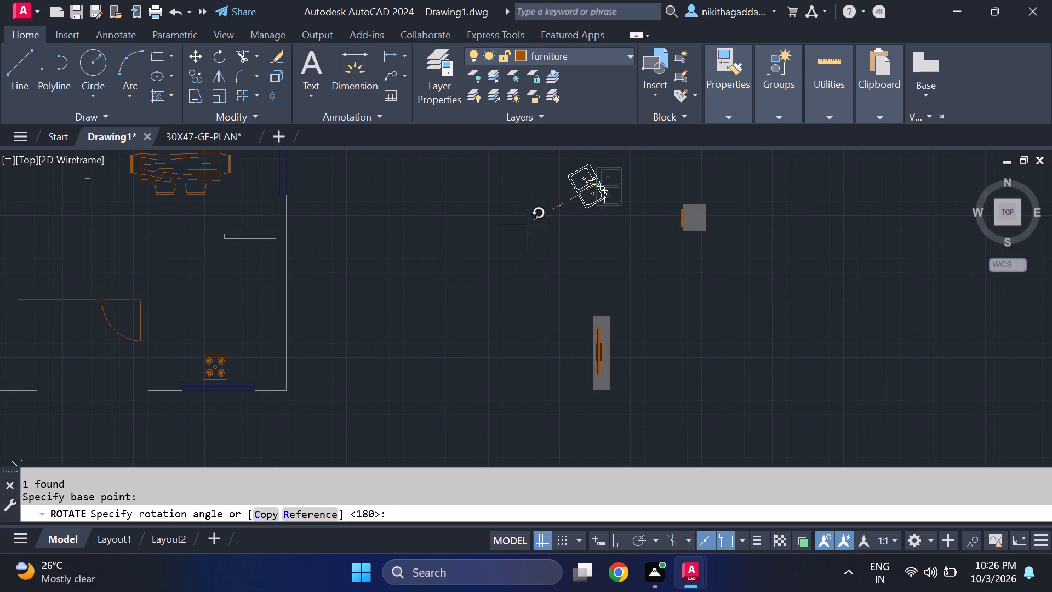
key(F8)
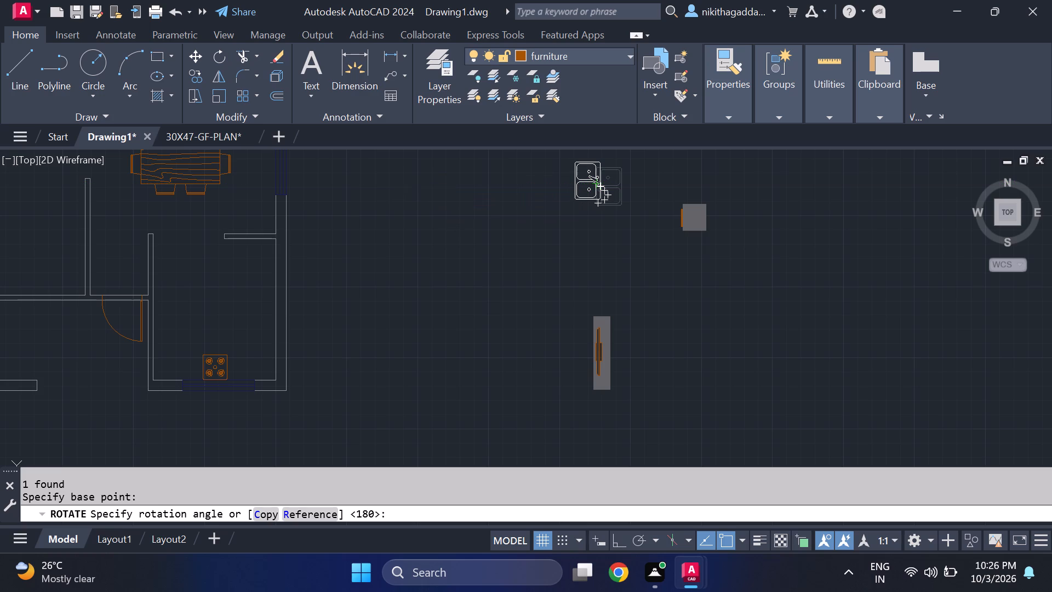
click(427, 191)
Move the double-bowl sink from the furniture stock to the inner face of the kitchen's east wall, with Ortho off.
click(605, 156)
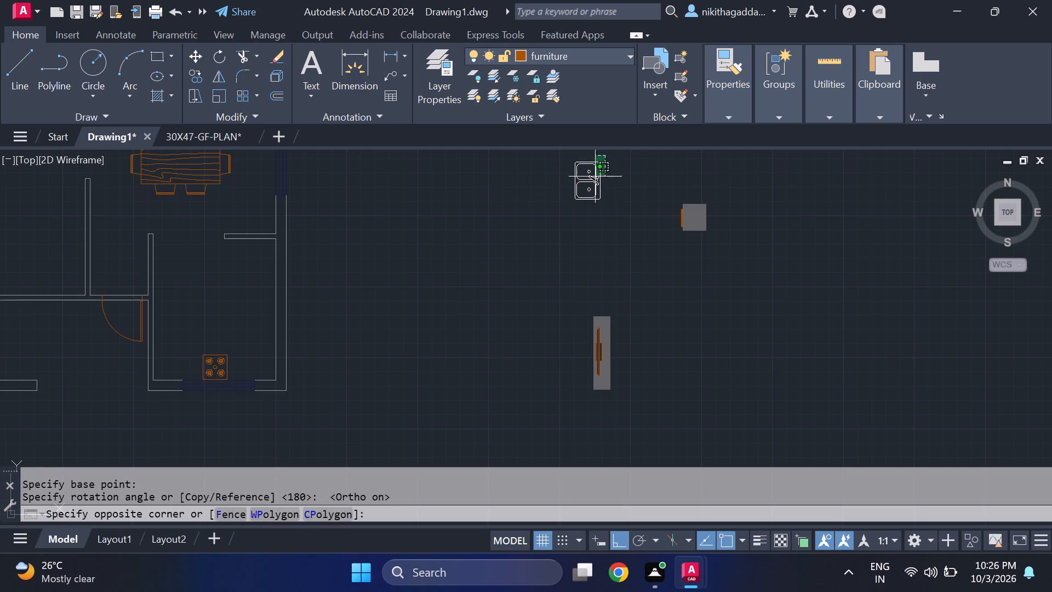
drag(558, 223, 553, 238)
key(m)
key(Return)
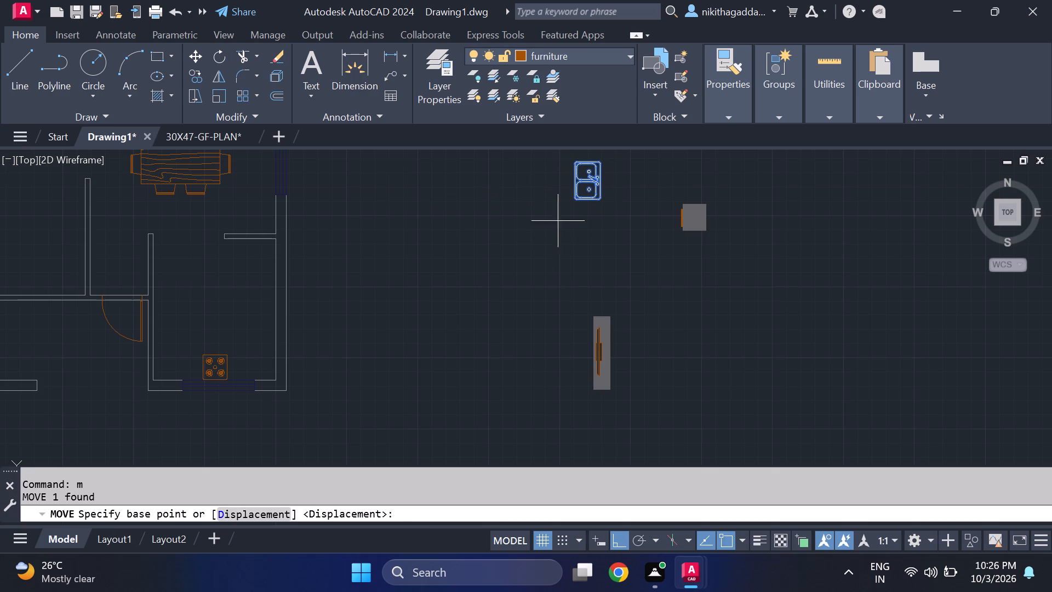
click(602, 179)
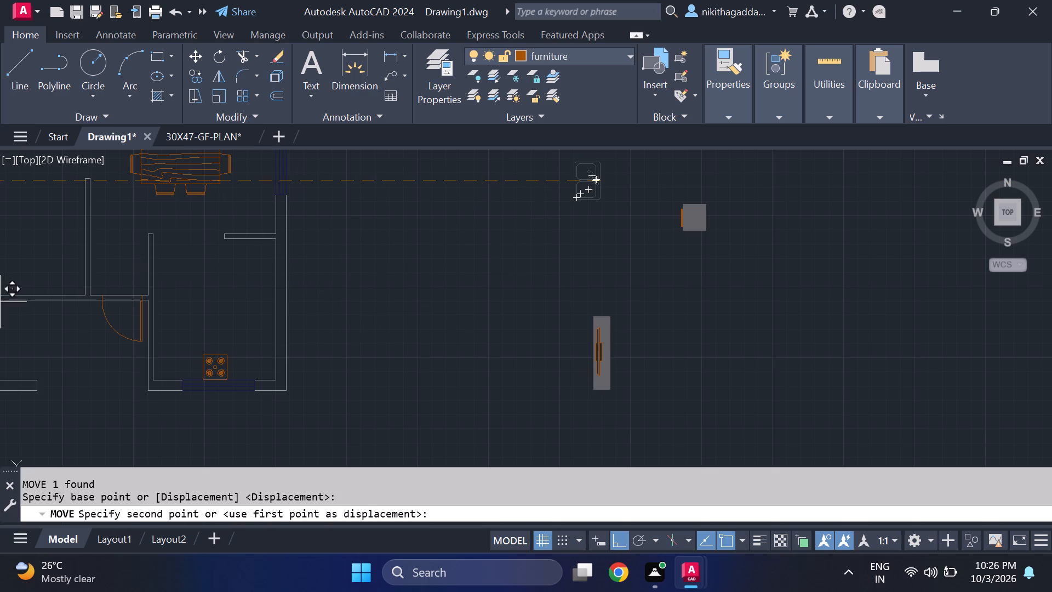
key(F8)
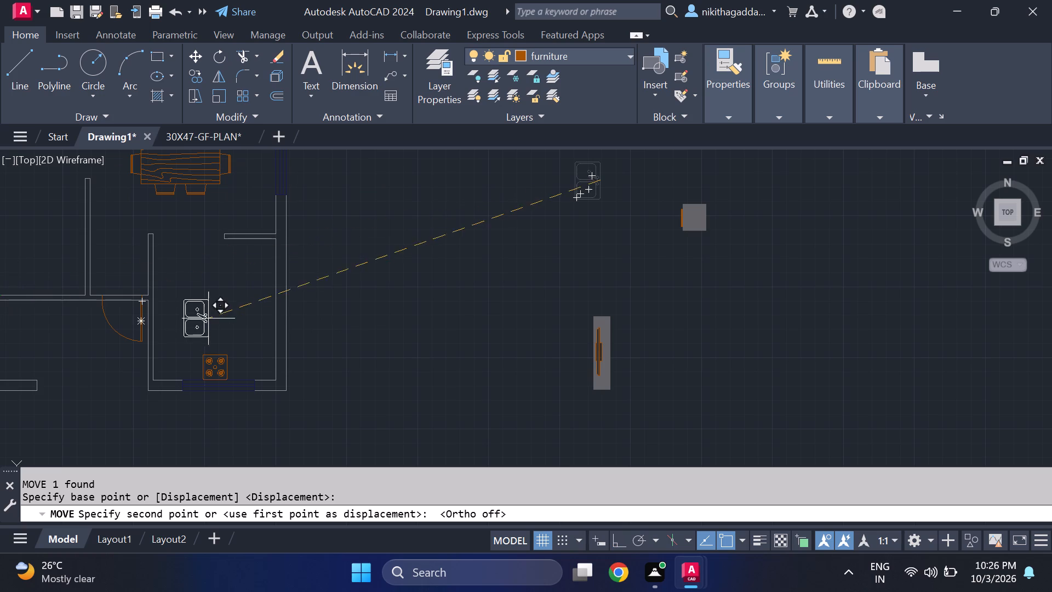
scroll(247, 319, up, 2)
scroll(310, 287, down, 1)
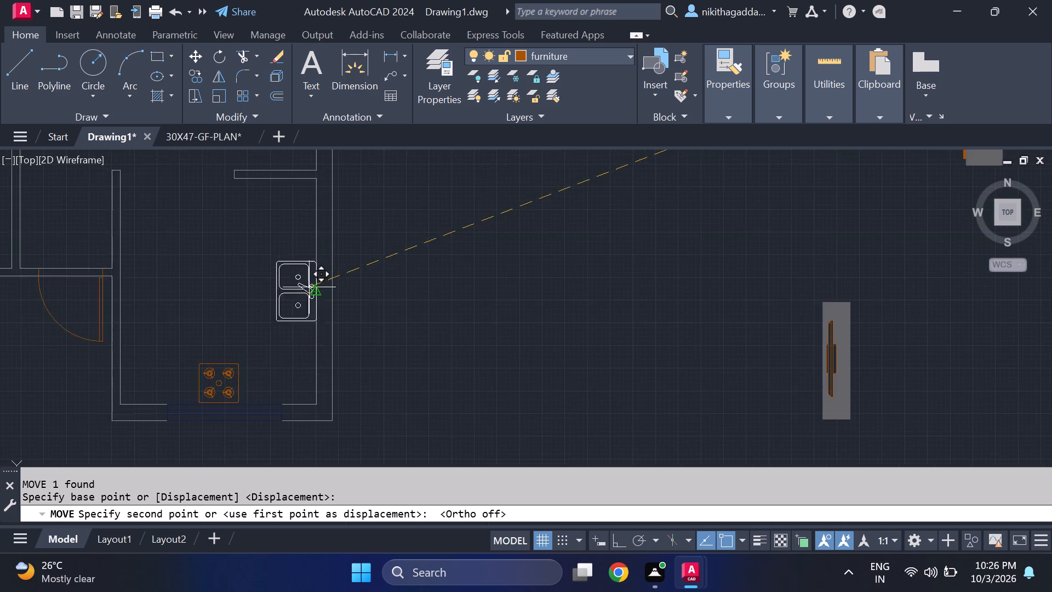
scroll(309, 287, down, 1)
scroll(302, 273, up, 4)
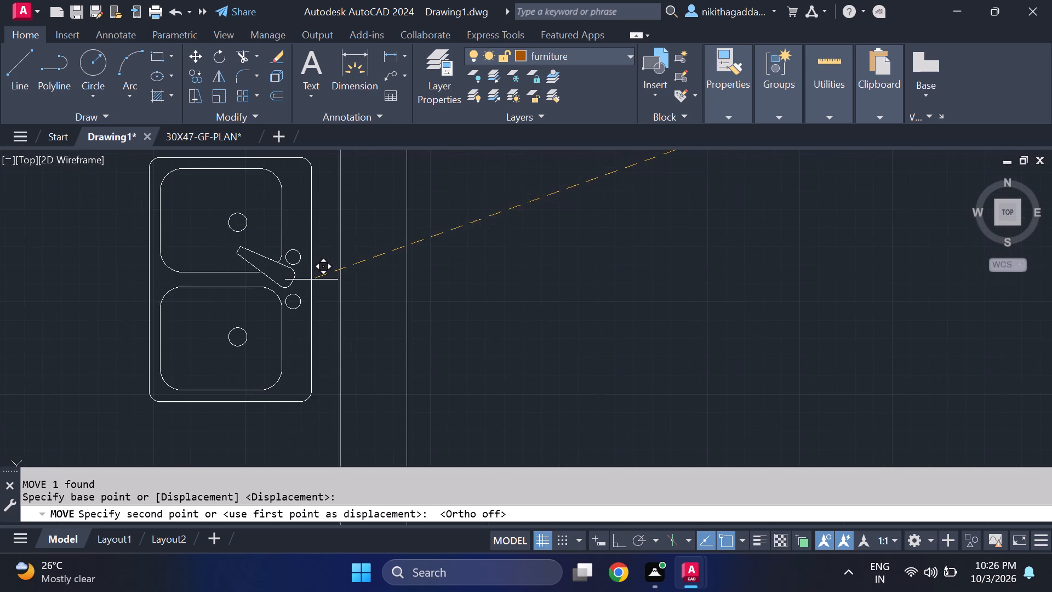
click(326, 286)
scroll(329, 285, down, 4)
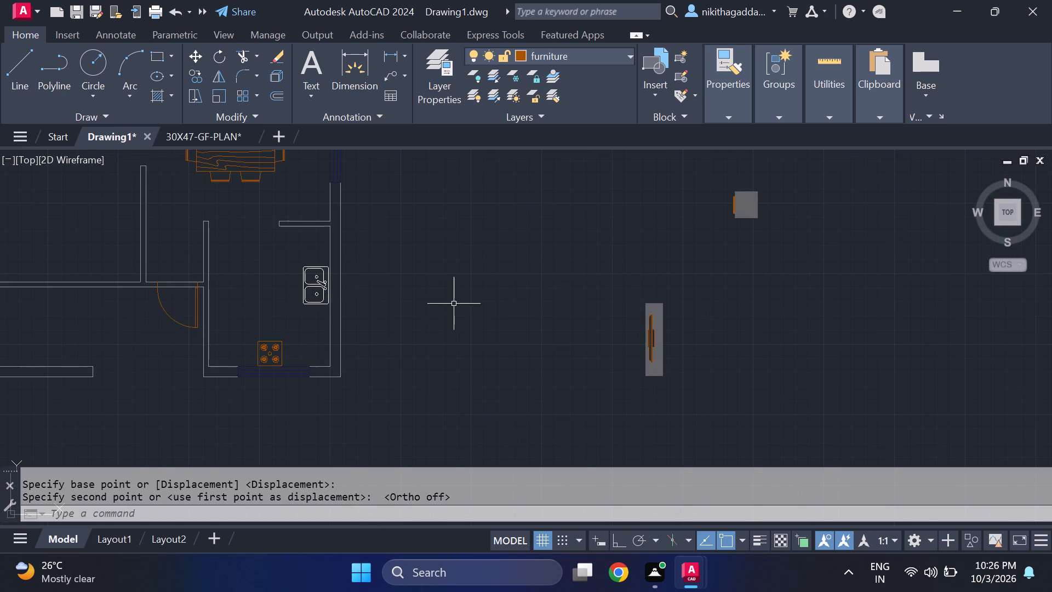
Set the colour of layer 0, used by the kitchen sink, to index colour 251.
scroll(433, 316, down, 2)
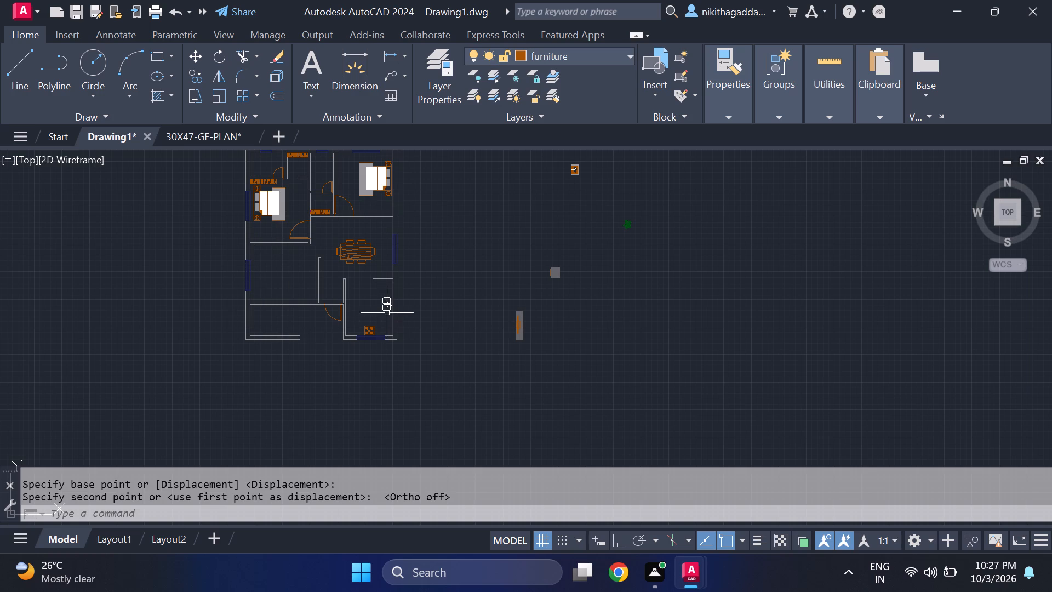
scroll(387, 314, up, 2)
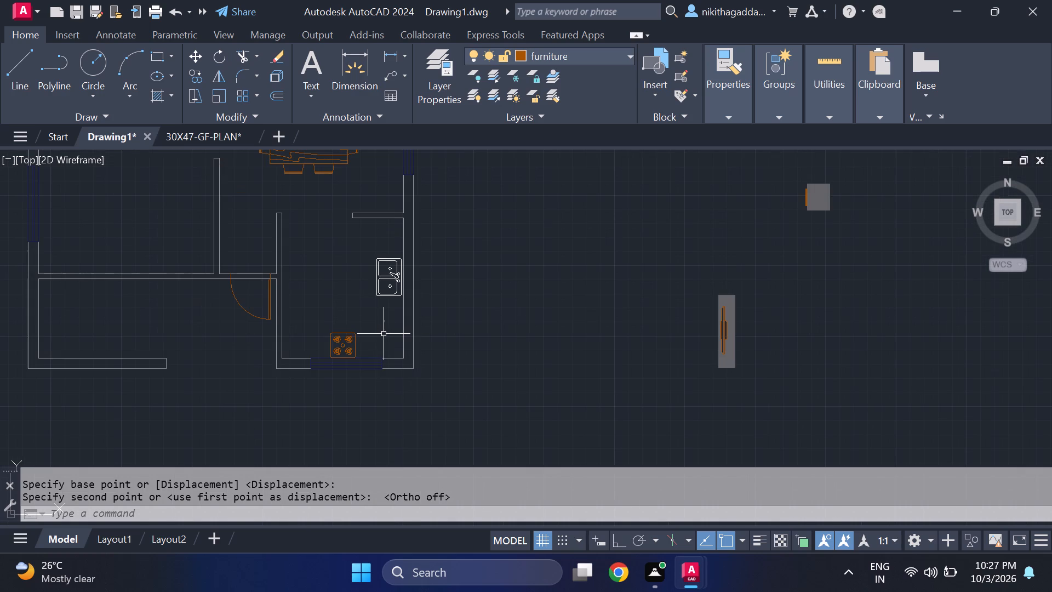
click(865, 161)
click(779, 236)
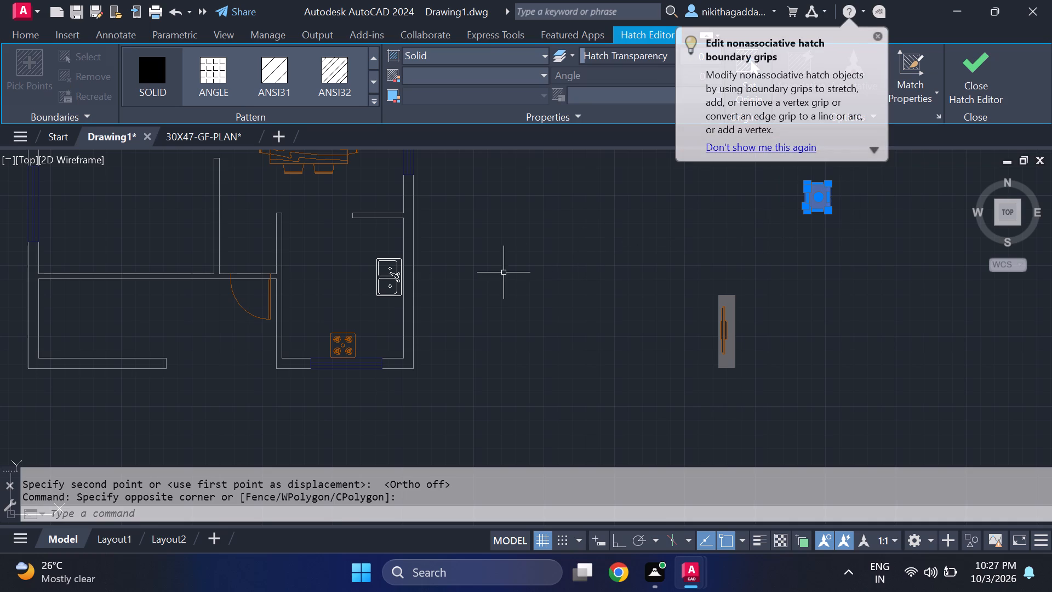
click(396, 254)
click(362, 311)
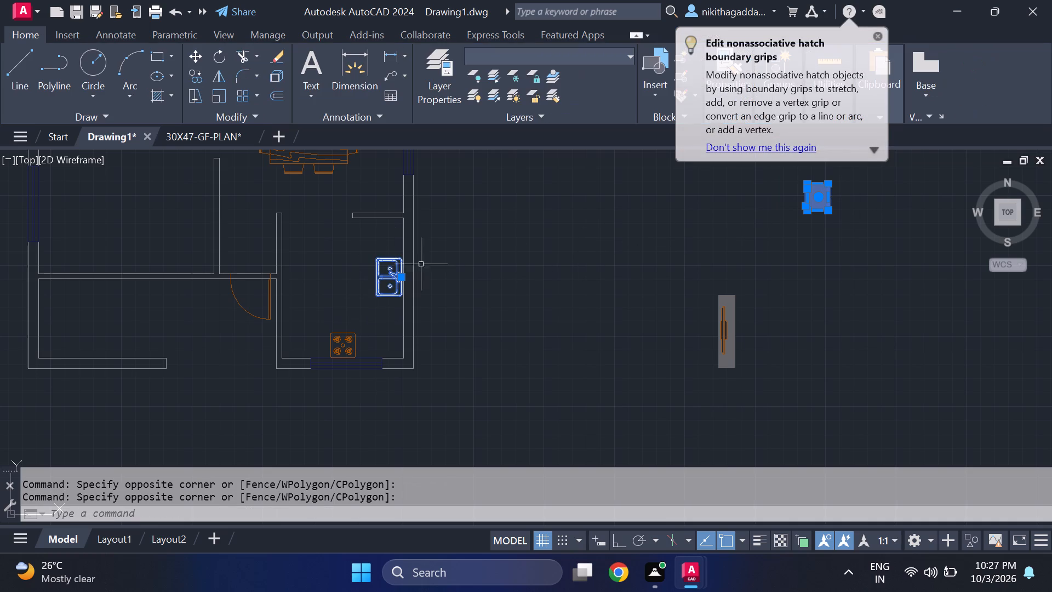
click(592, 61)
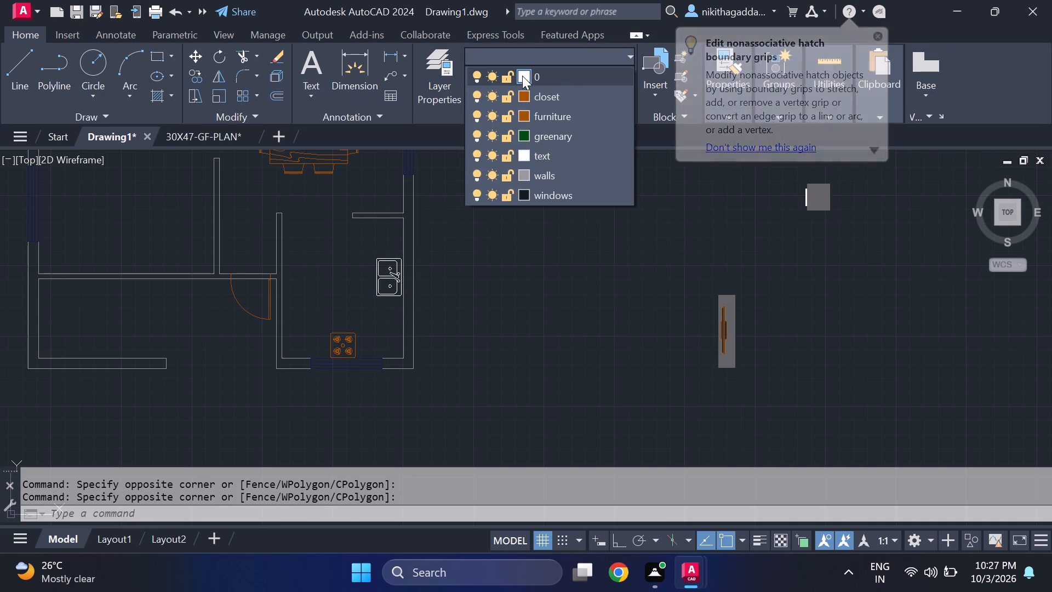
click(522, 76)
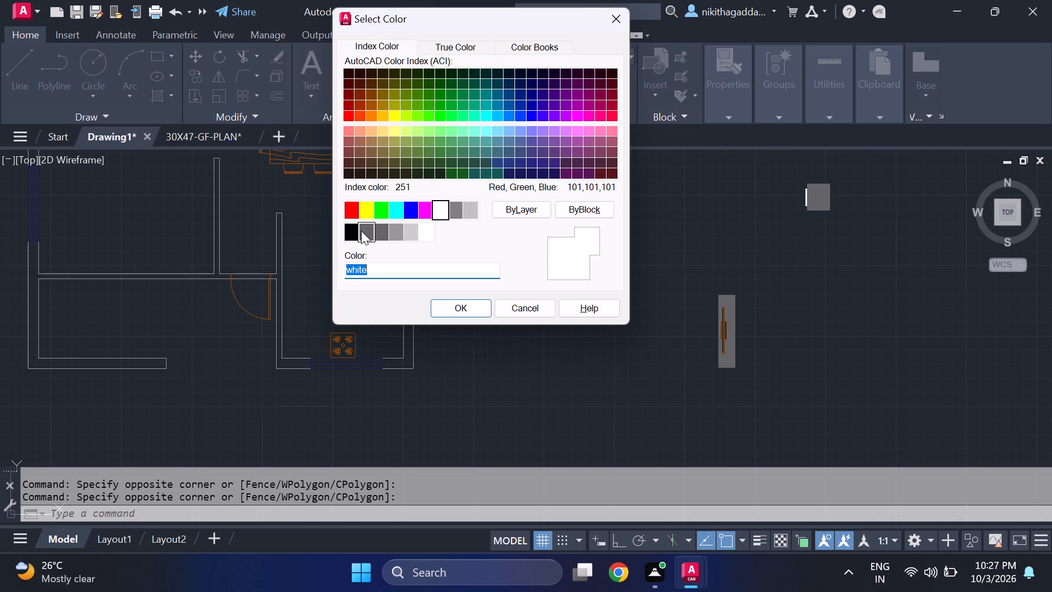
click(371, 235)
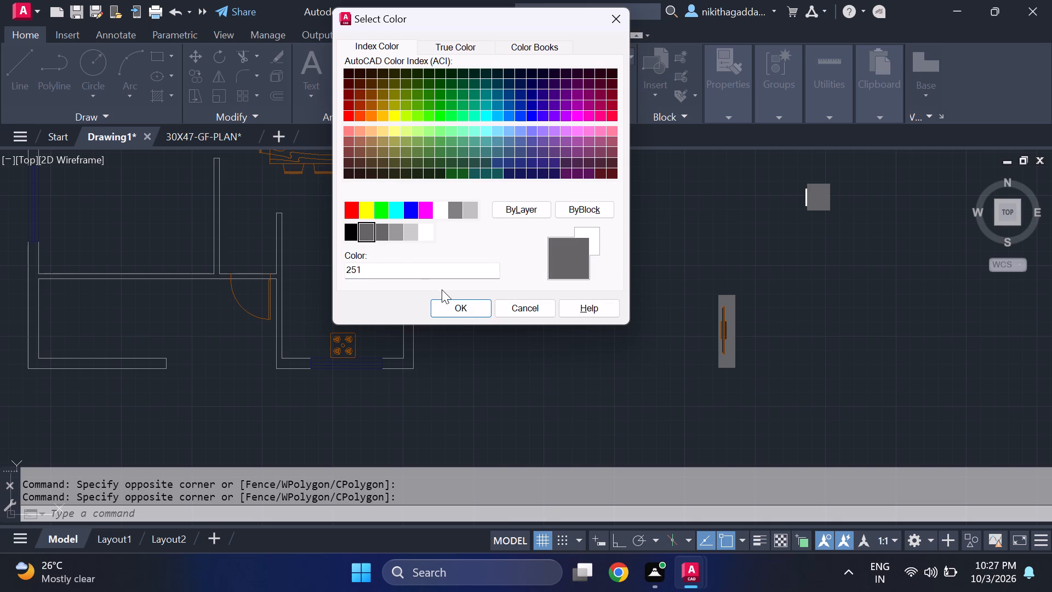
click(456, 305)
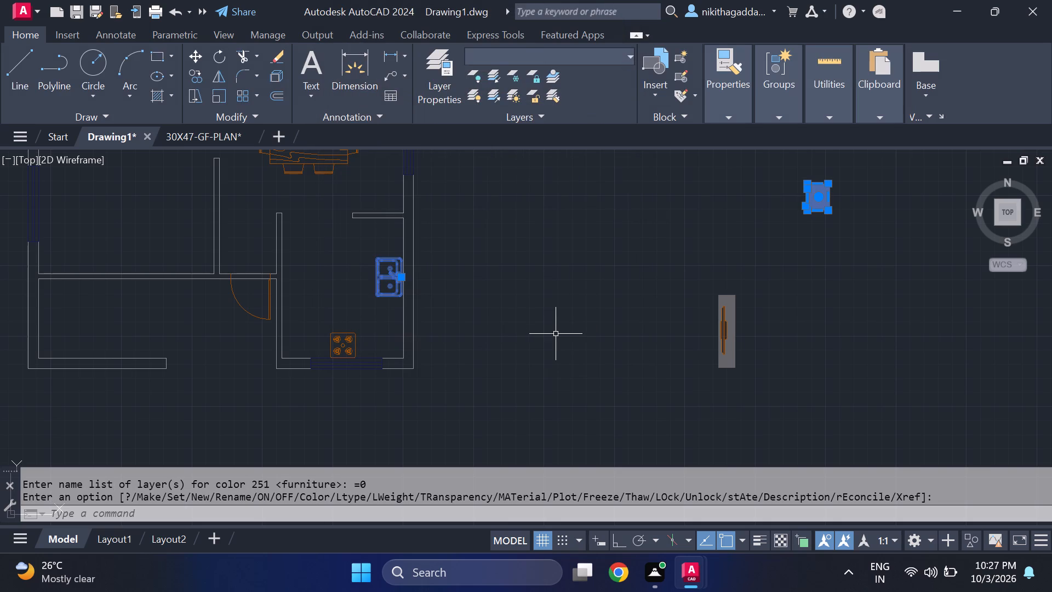
key(Escape)
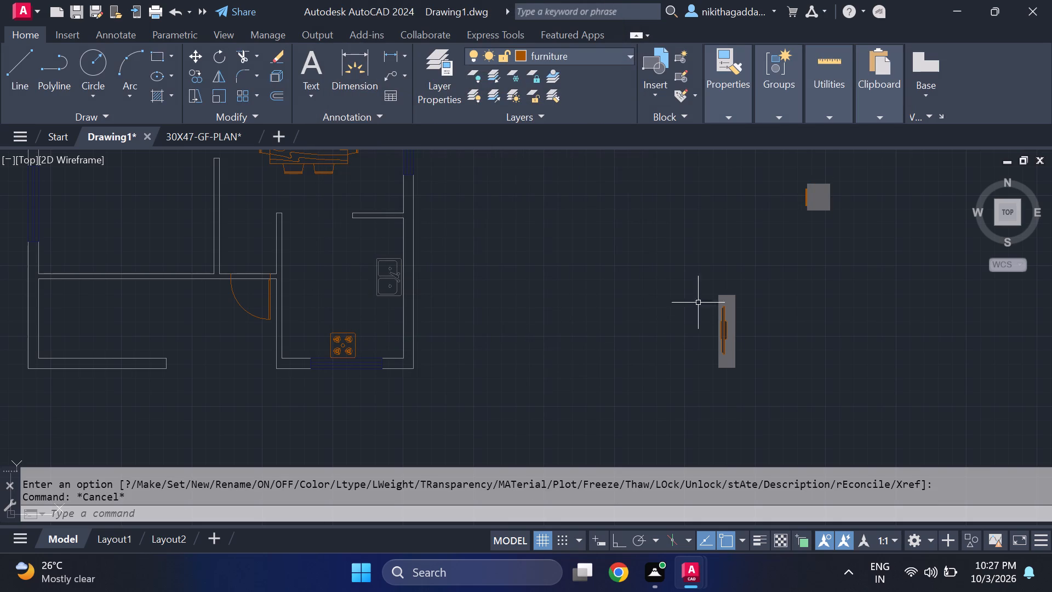
Erase the orange strip on the west edge of the grey box in the furniture stock.
scroll(809, 210, up, 3)
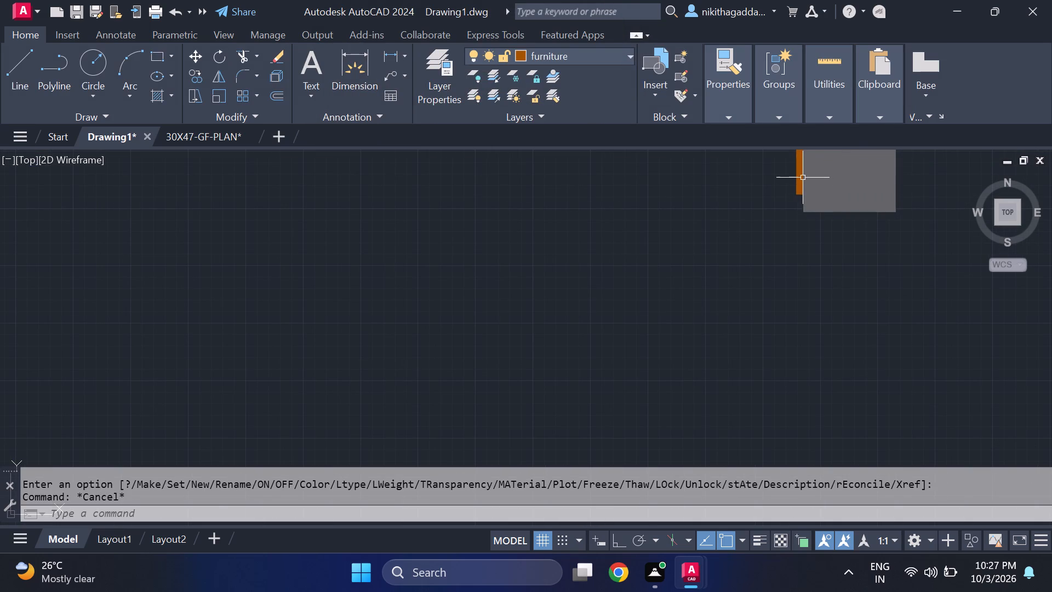
click(800, 175)
key(Delete)
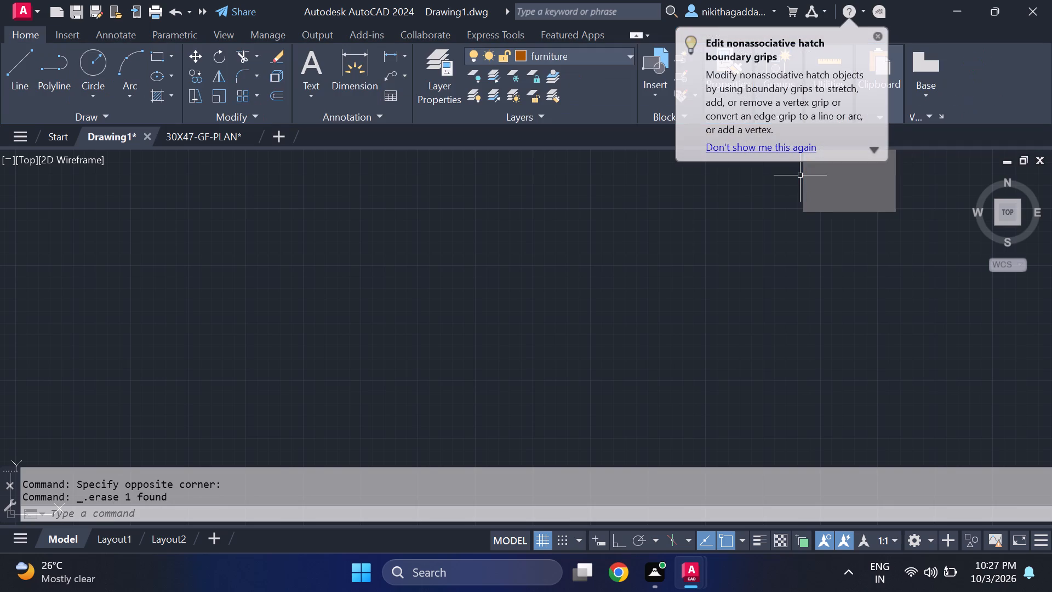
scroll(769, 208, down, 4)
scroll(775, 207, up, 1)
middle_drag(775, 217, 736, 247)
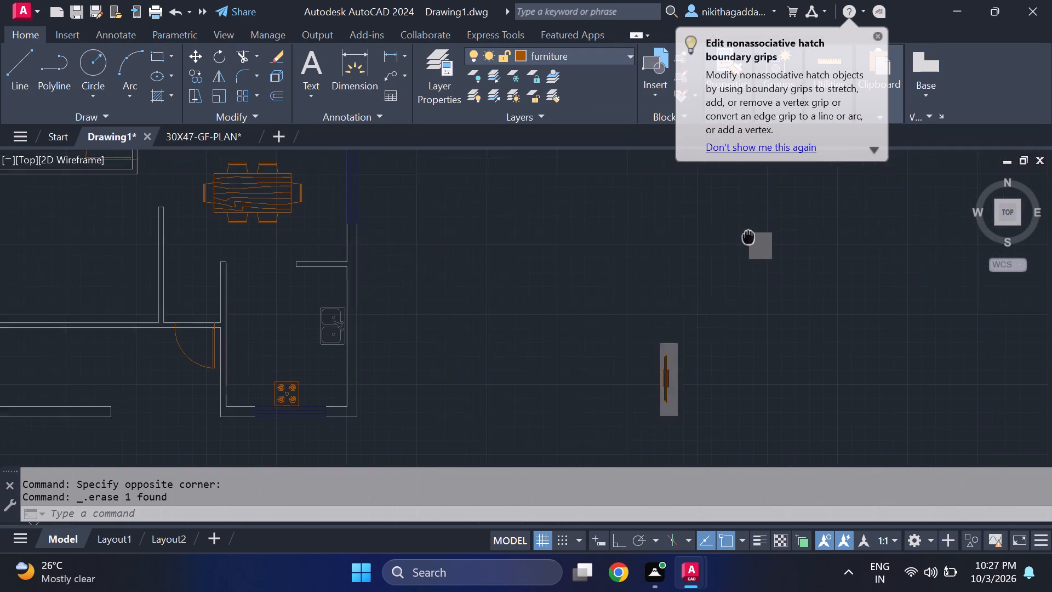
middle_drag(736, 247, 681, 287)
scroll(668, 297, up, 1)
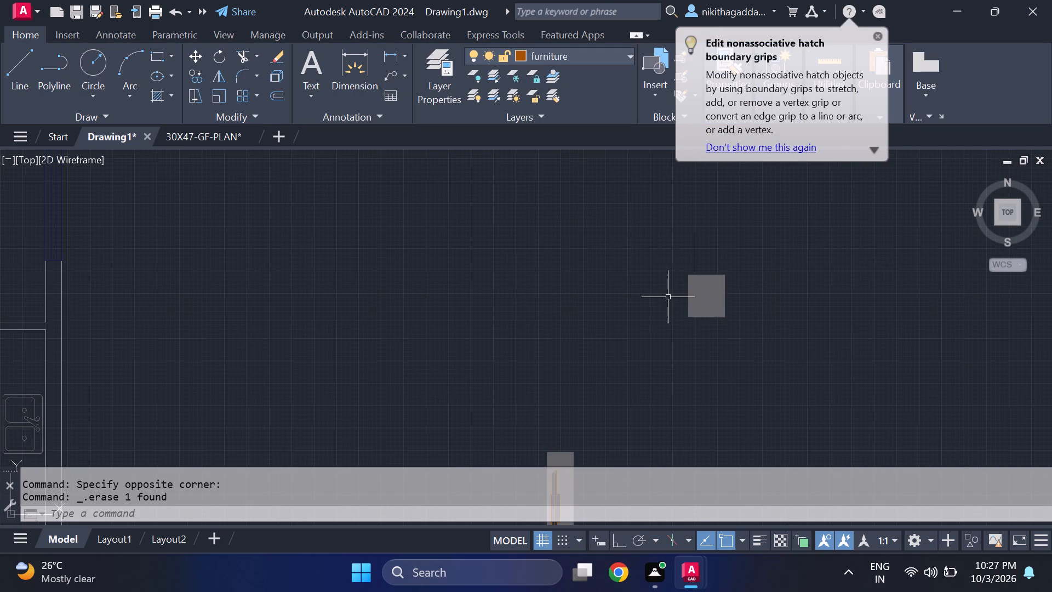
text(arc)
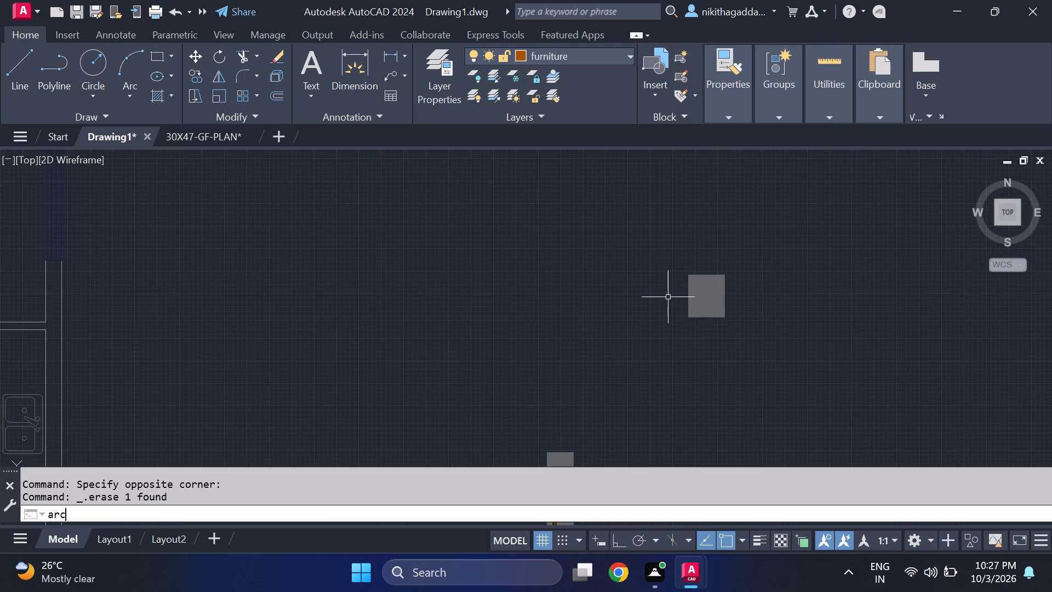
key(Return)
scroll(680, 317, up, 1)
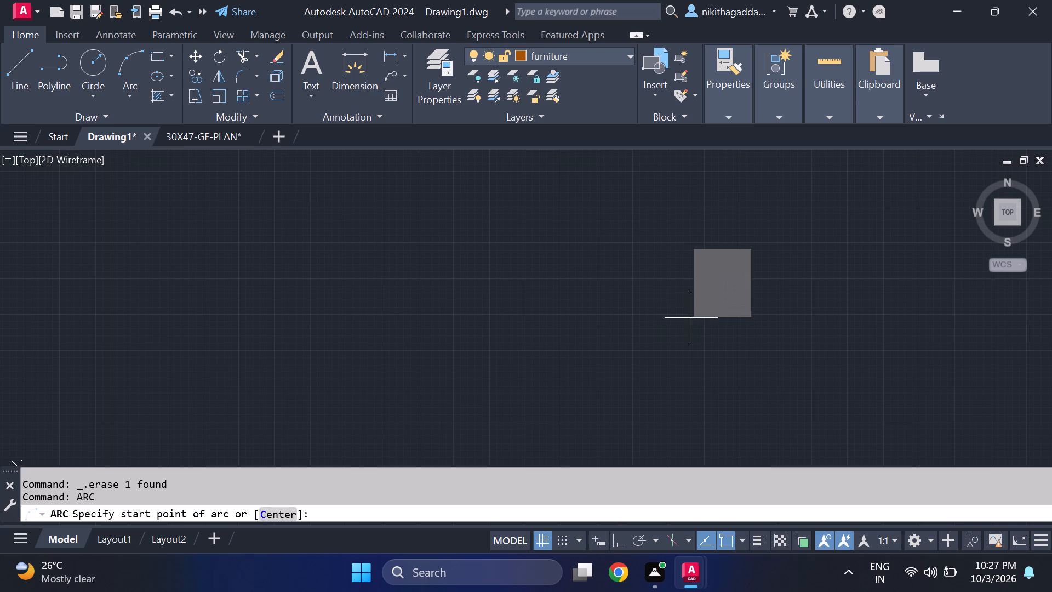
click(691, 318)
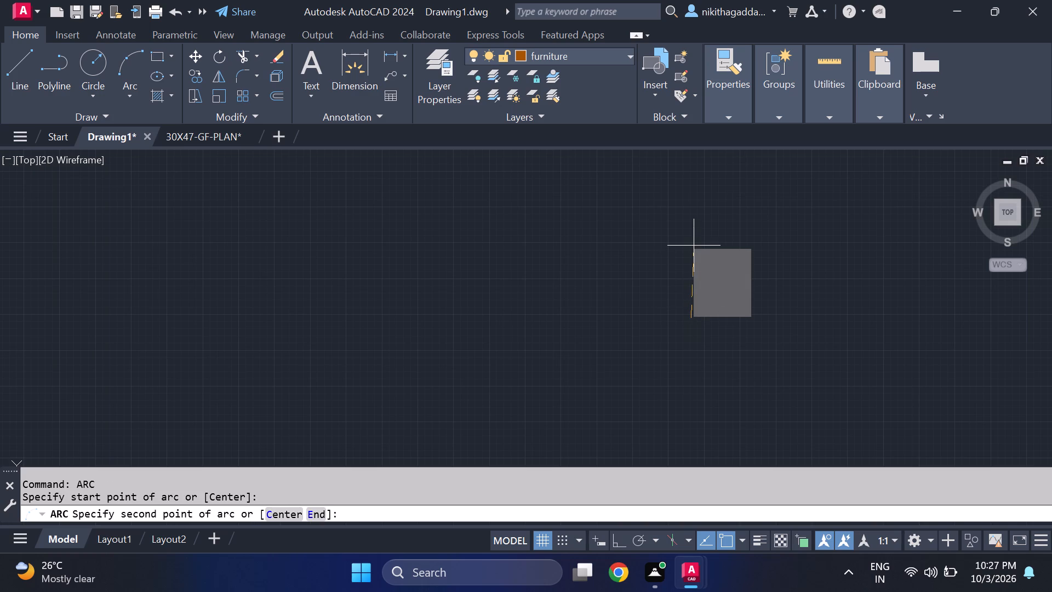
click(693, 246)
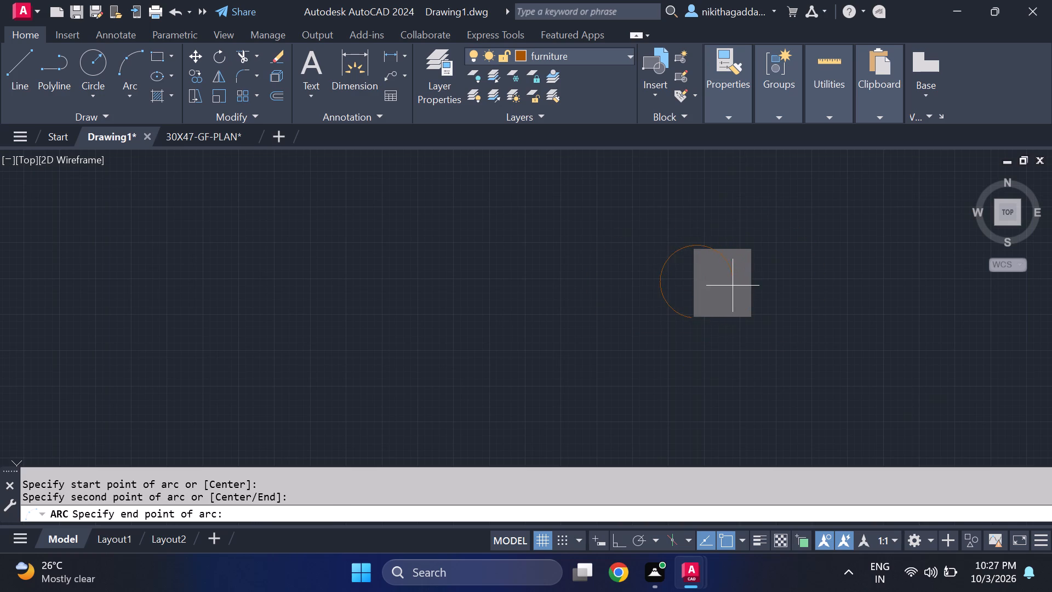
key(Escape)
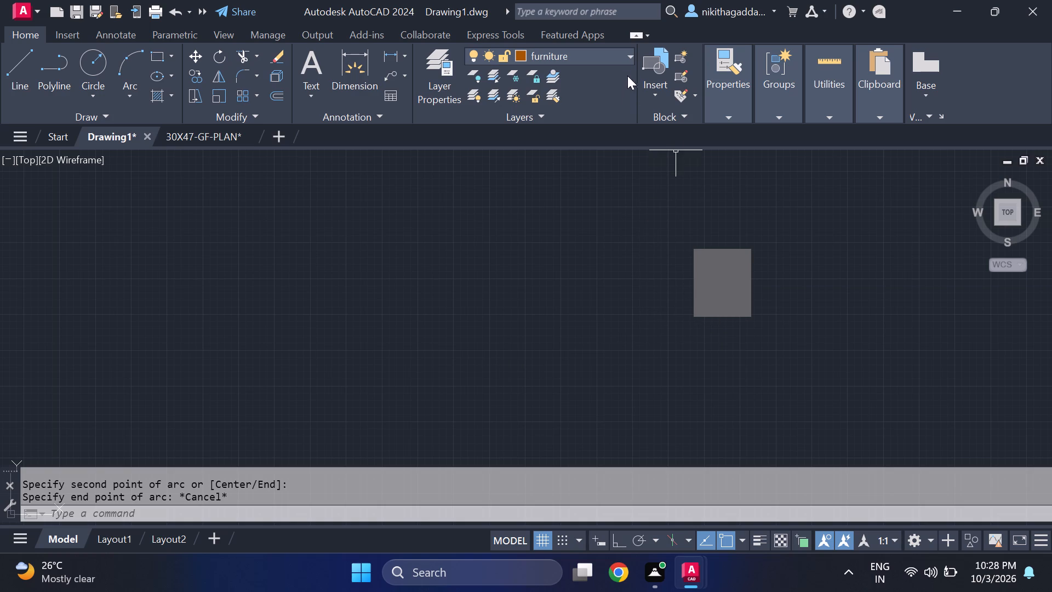
Make layer 0 the current layer.
click(618, 55)
click(578, 76)
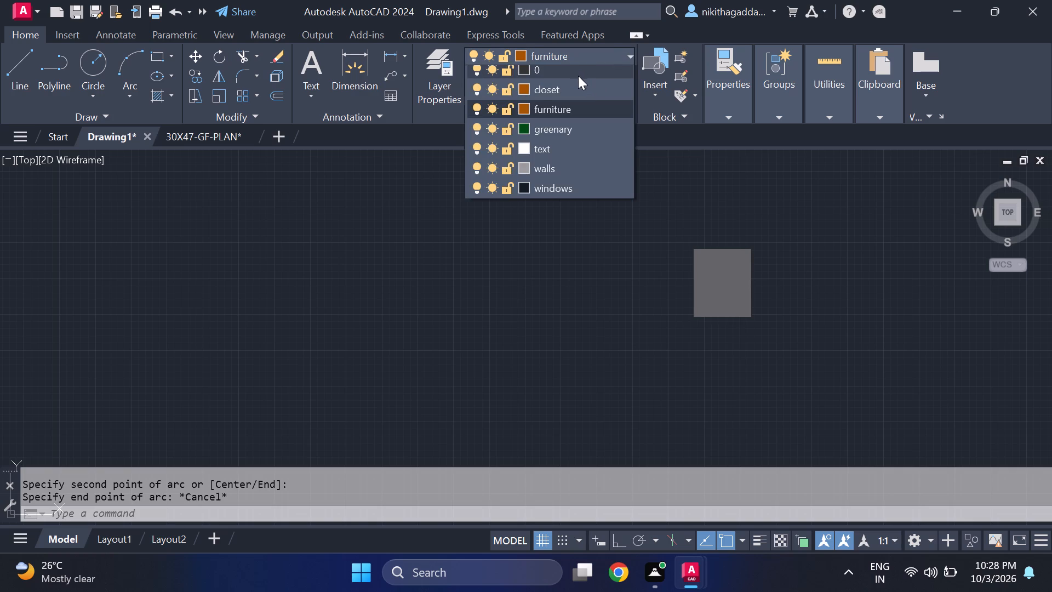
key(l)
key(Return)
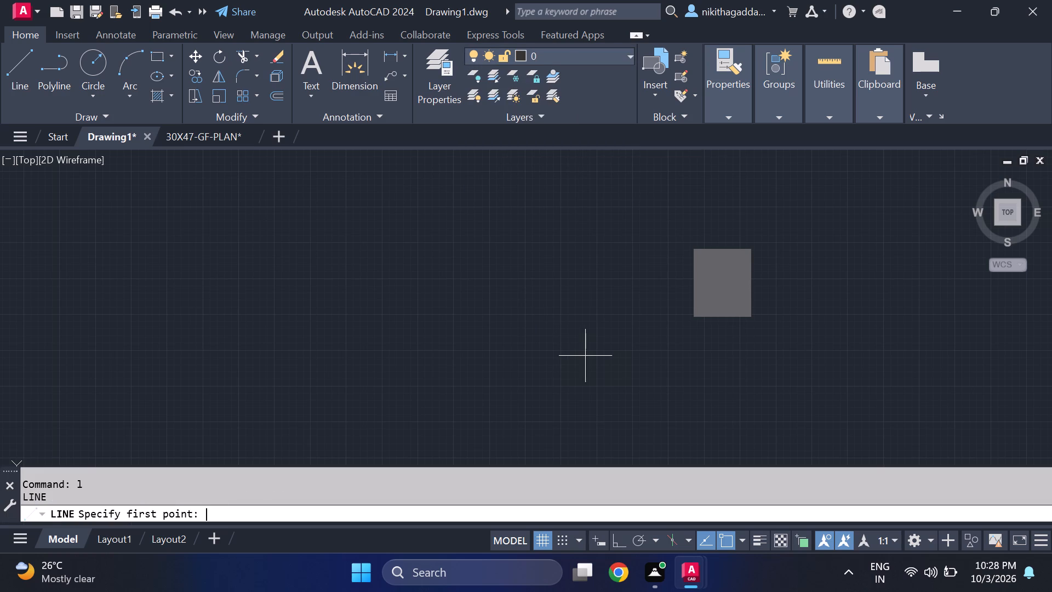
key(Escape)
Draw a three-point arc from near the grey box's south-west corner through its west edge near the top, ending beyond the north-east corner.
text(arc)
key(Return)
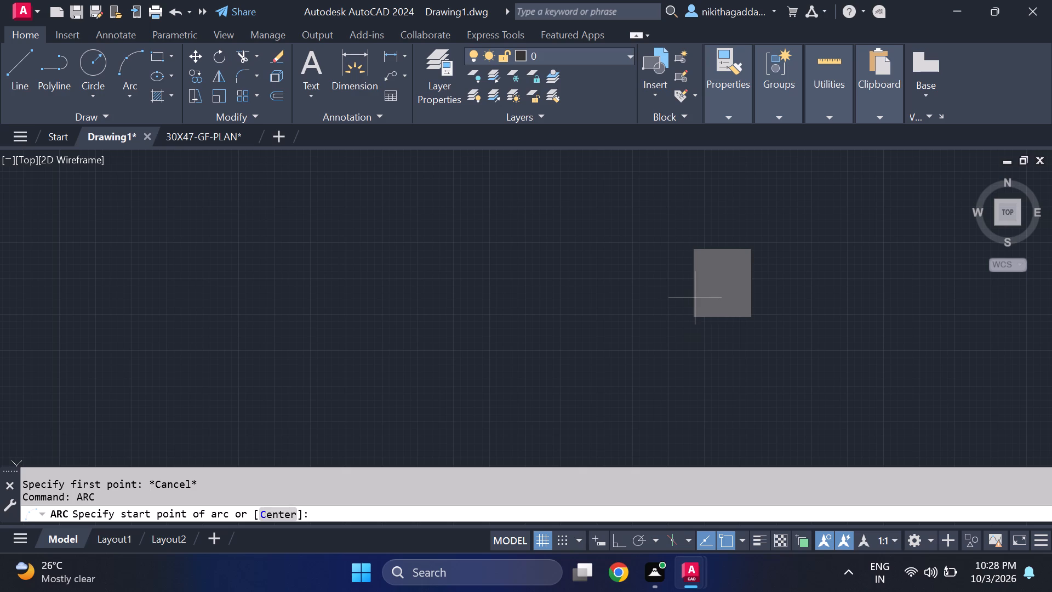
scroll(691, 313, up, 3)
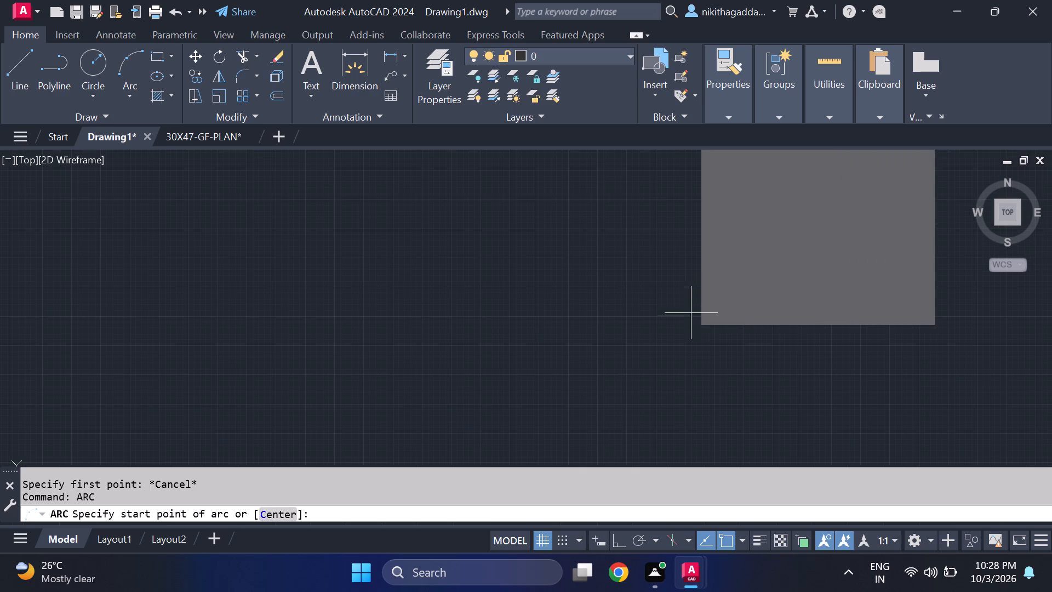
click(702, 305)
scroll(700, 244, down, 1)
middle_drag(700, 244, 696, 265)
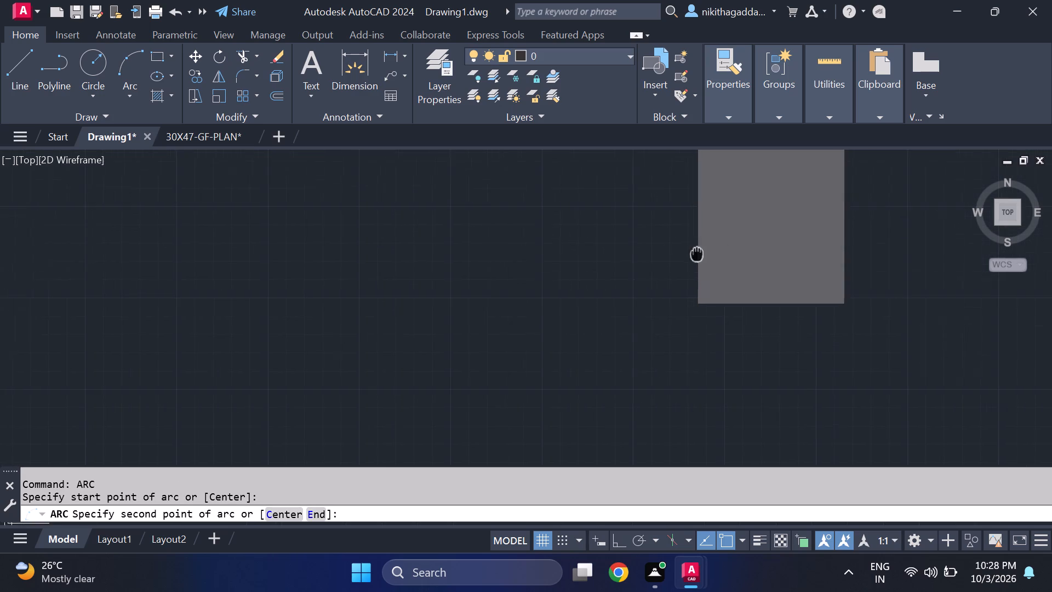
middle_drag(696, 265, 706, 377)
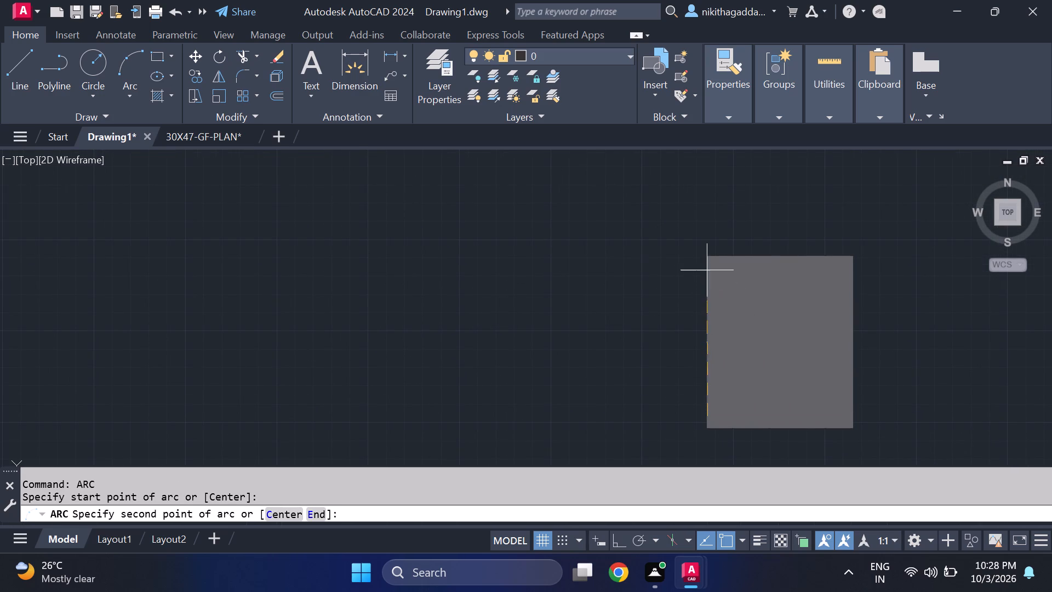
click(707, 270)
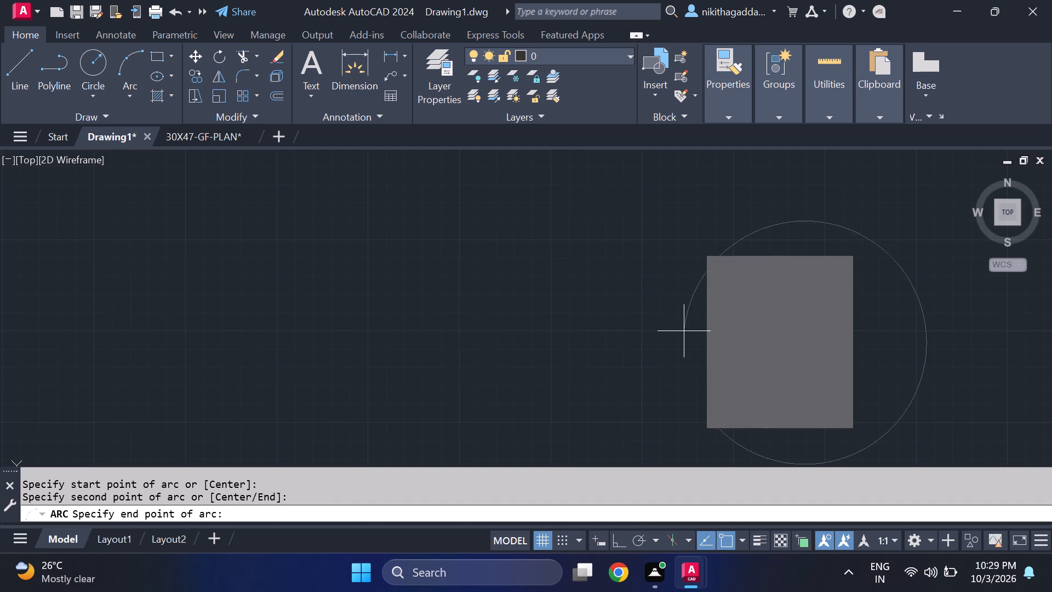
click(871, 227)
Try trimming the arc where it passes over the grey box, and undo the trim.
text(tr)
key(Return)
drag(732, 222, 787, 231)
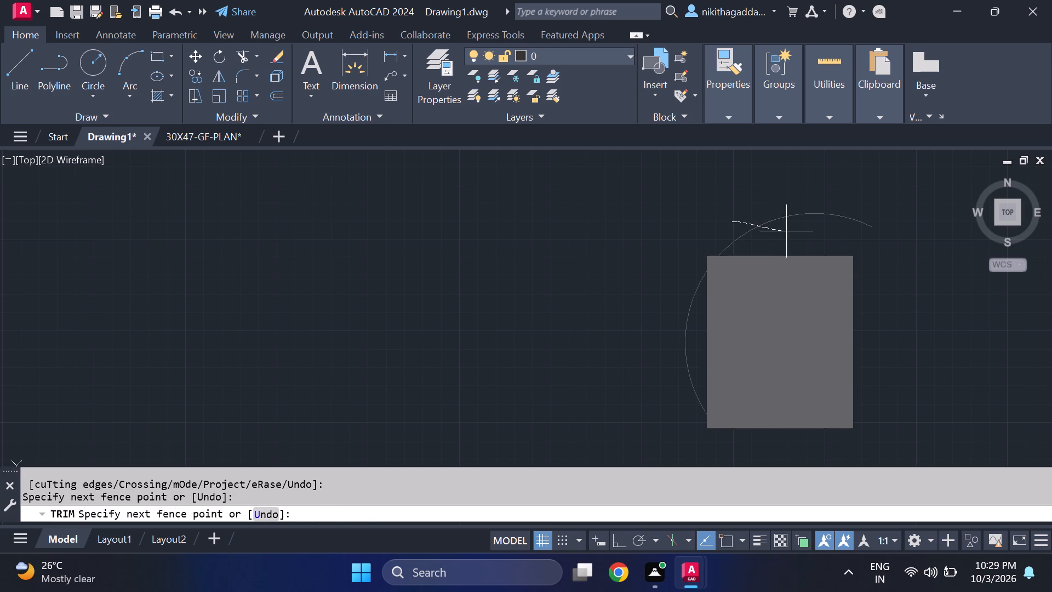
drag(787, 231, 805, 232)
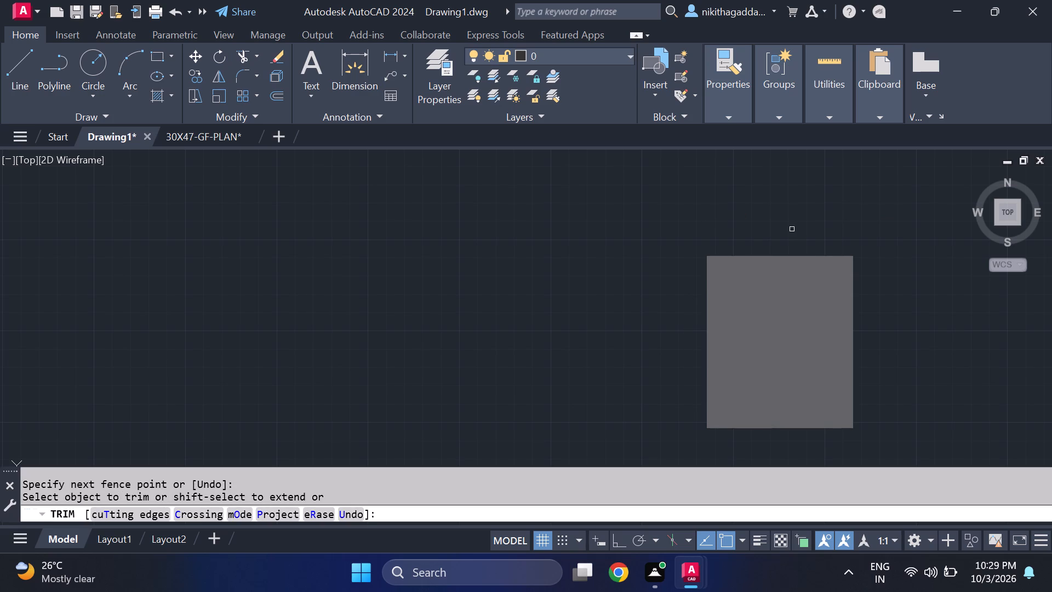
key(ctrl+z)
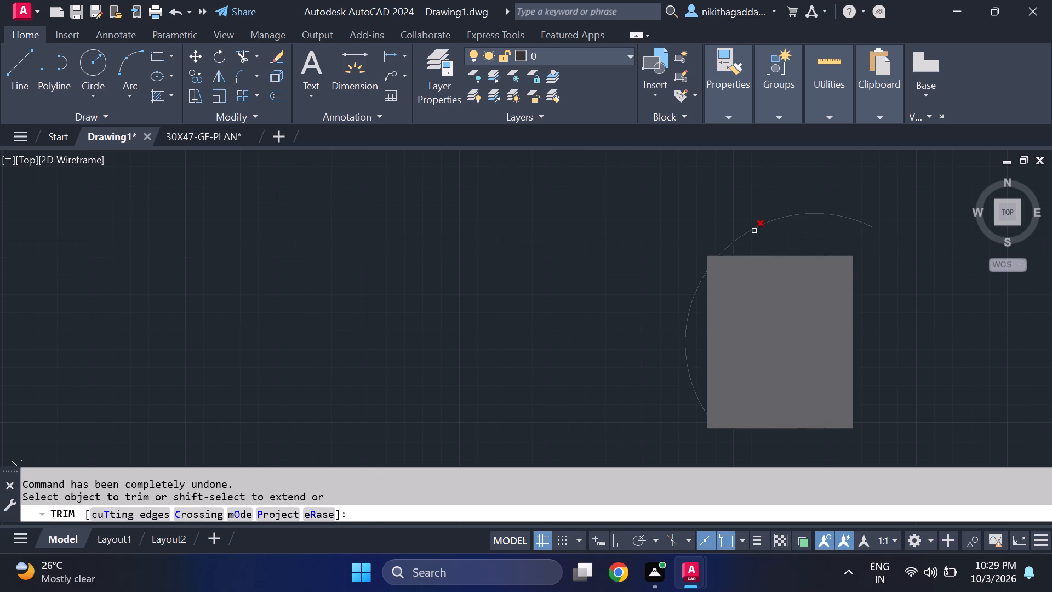
Trim away the arc around the grey box and most of the box's fill.
scroll(721, 255, up, 3)
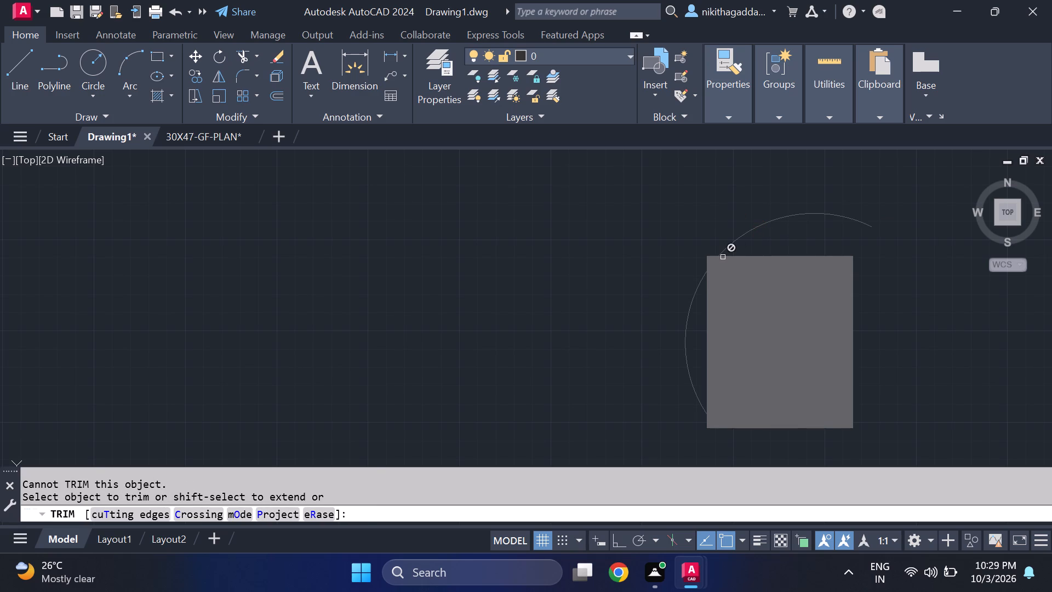
scroll(714, 248, up, 3)
click(741, 261)
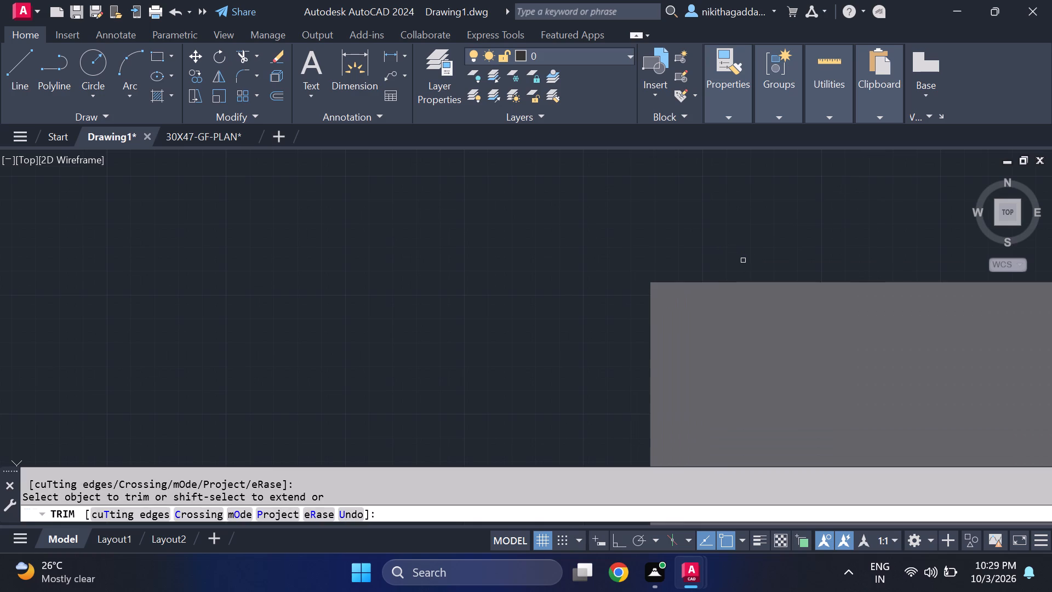
scroll(743, 260, down, 4)
click(813, 305)
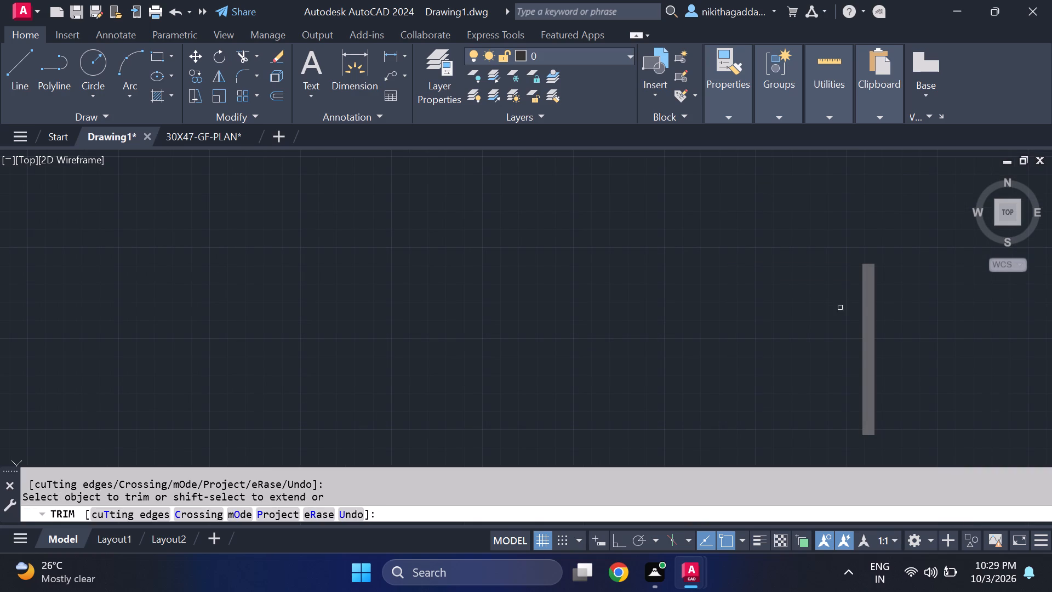
click(865, 309)
drag(900, 254, 872, 437)
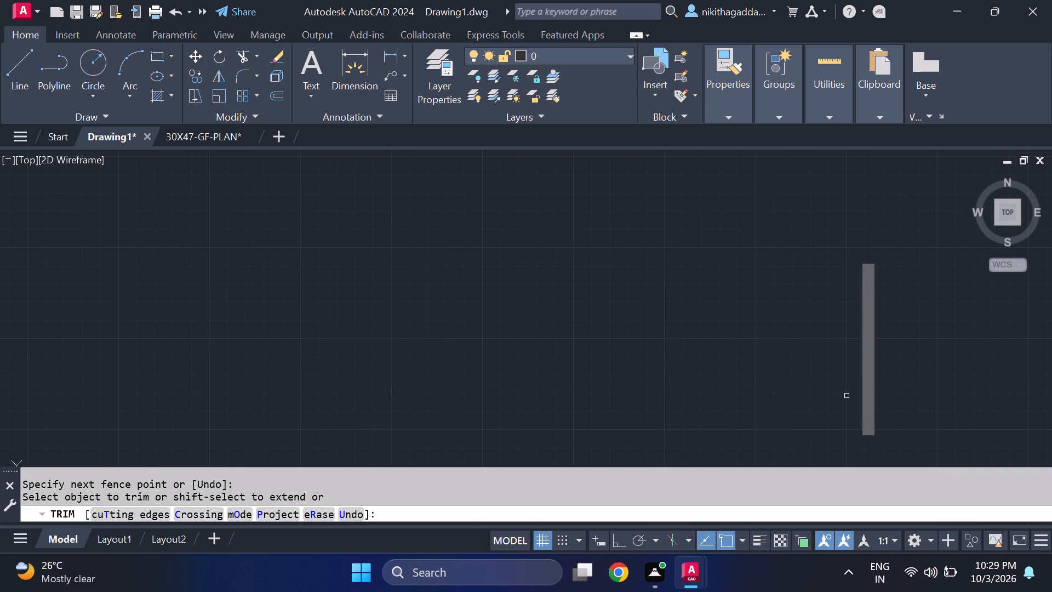
Erase the remaining narrow grey strip of the box.
key(Escape)
drag(929, 253, 927, 268)
click(820, 438)
key(Delete)
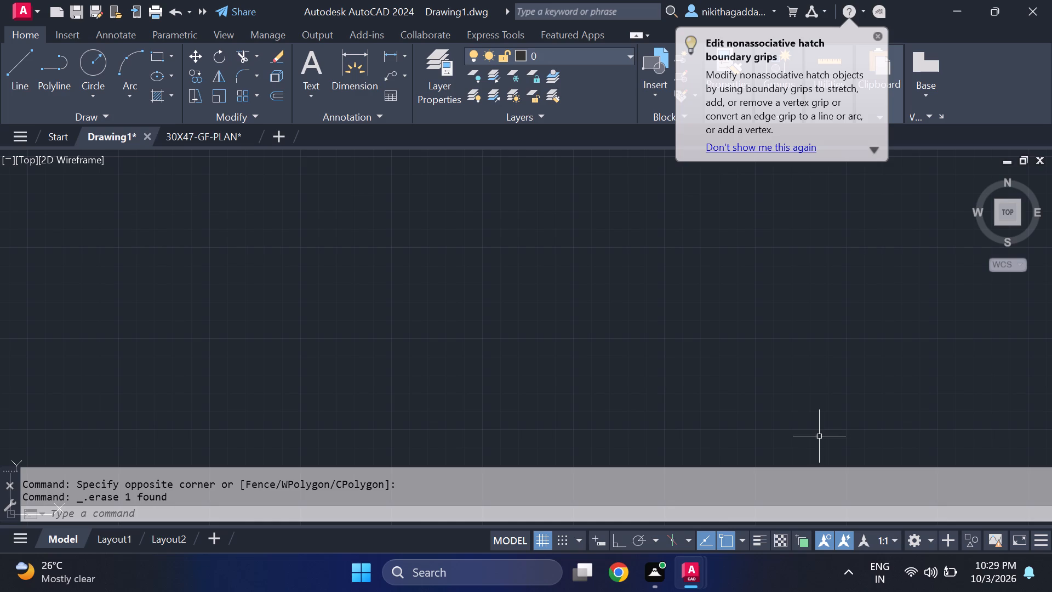
Turn on Ortho mode while starting a line, and abandon that line.
key(l)
key(Return)
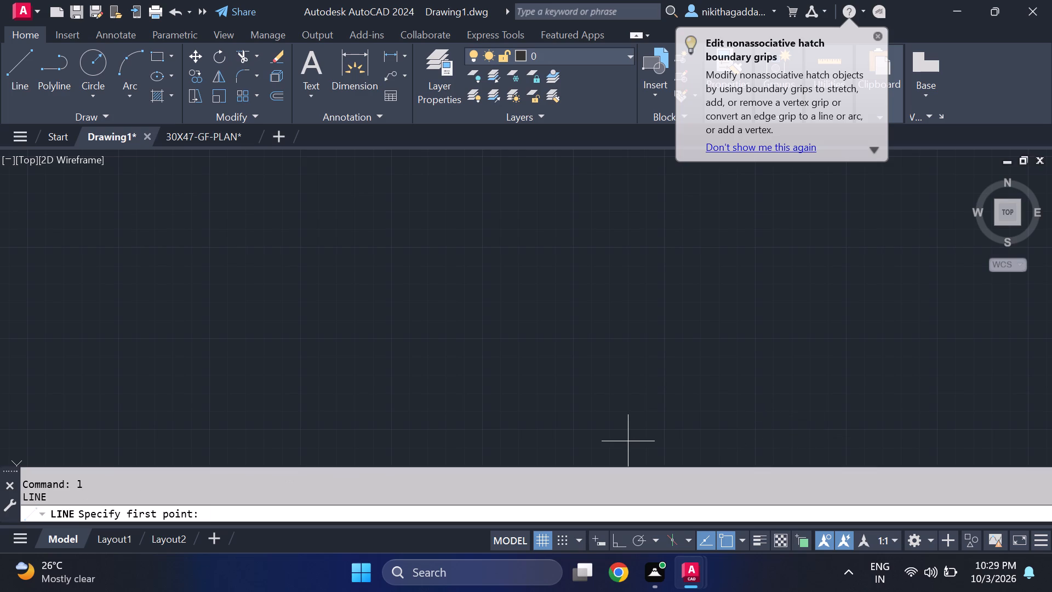
click(461, 310)
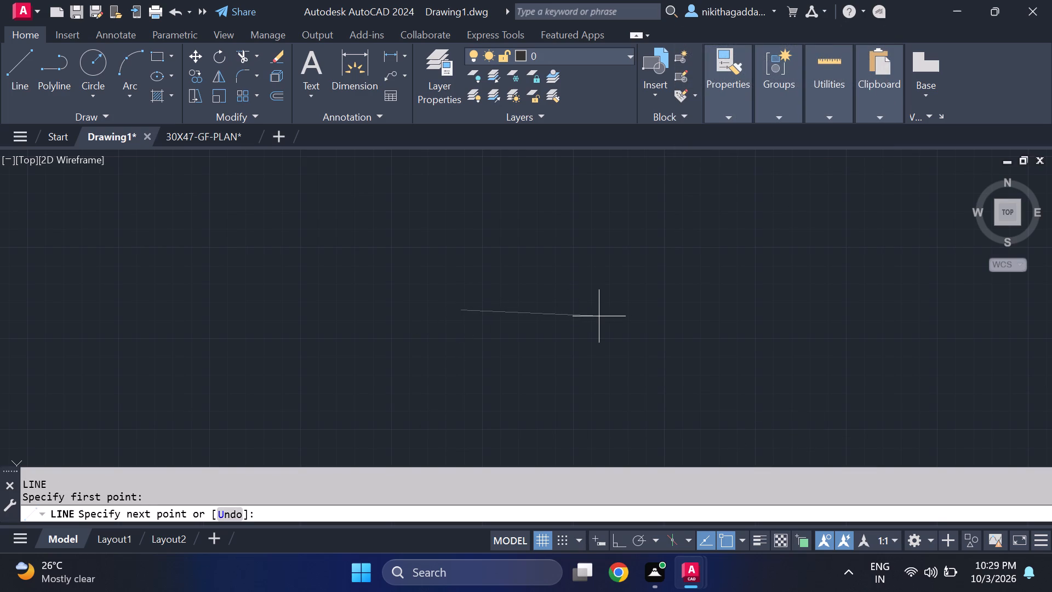
key(F8)
key(Escape)
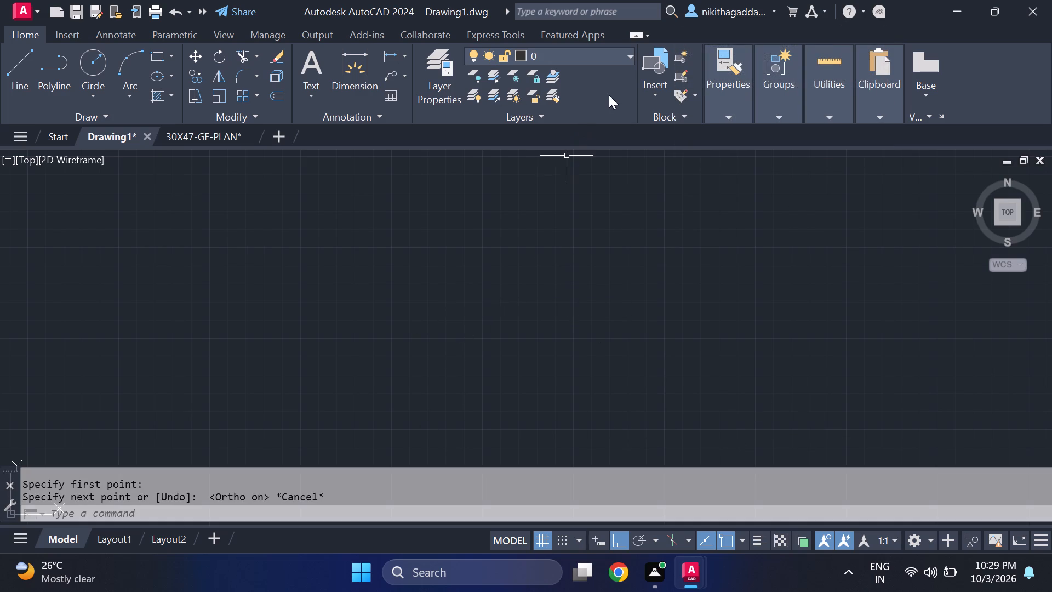
On the walls layer, draw a closed rectangle of four lines, about 8" wide and 7" high.
click(622, 62)
click(570, 177)
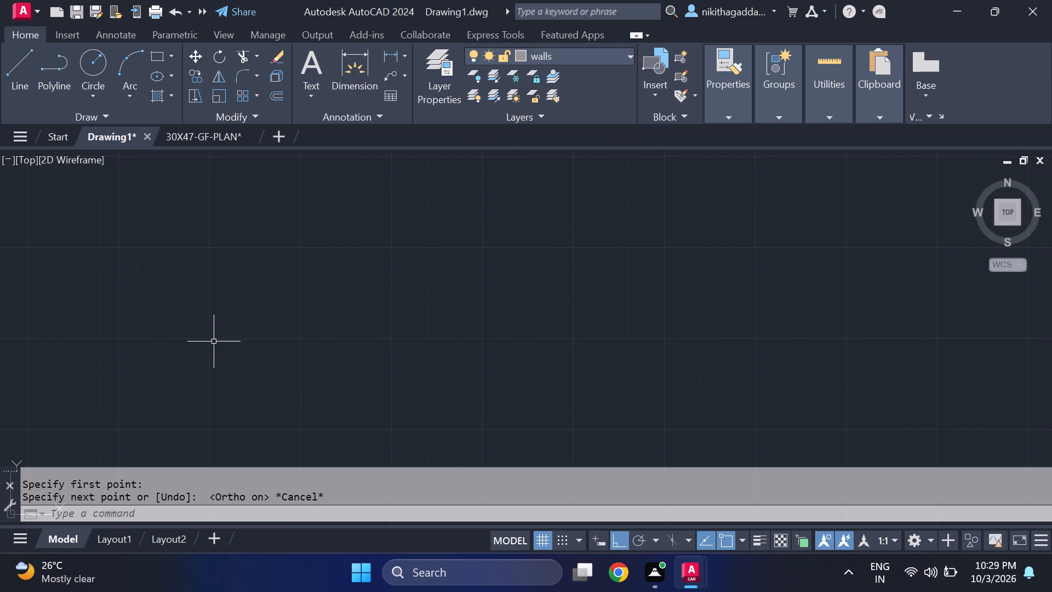
key(l)
key(Return)
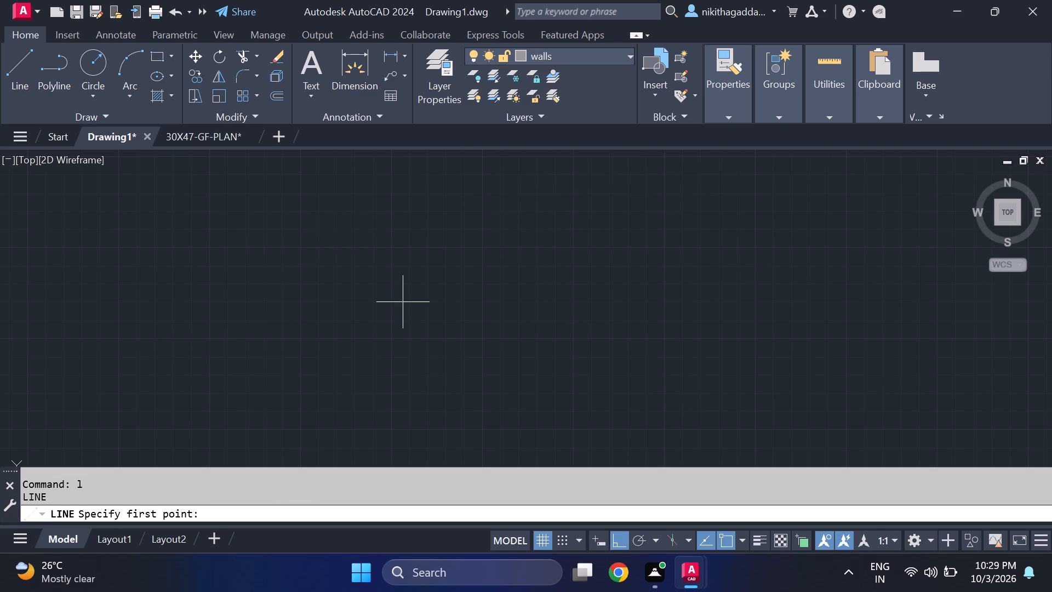
click(405, 301)
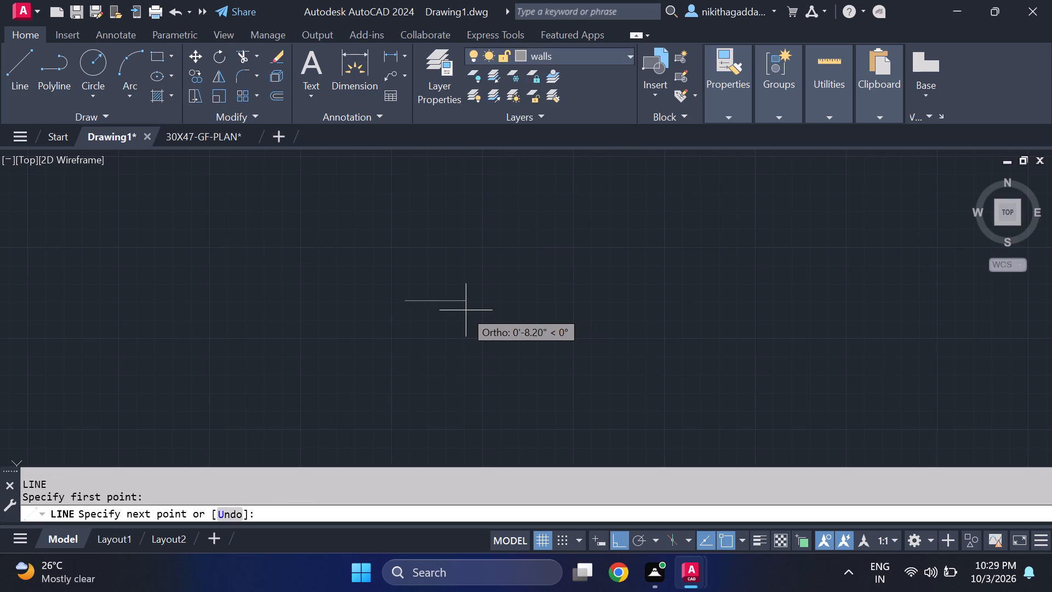
click(464, 310)
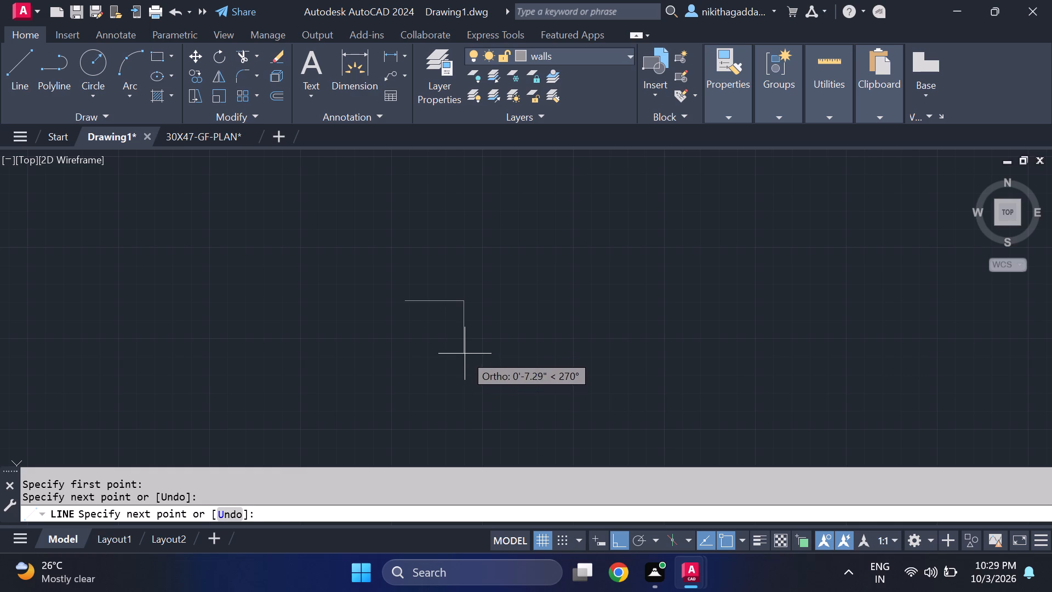
click(465, 354)
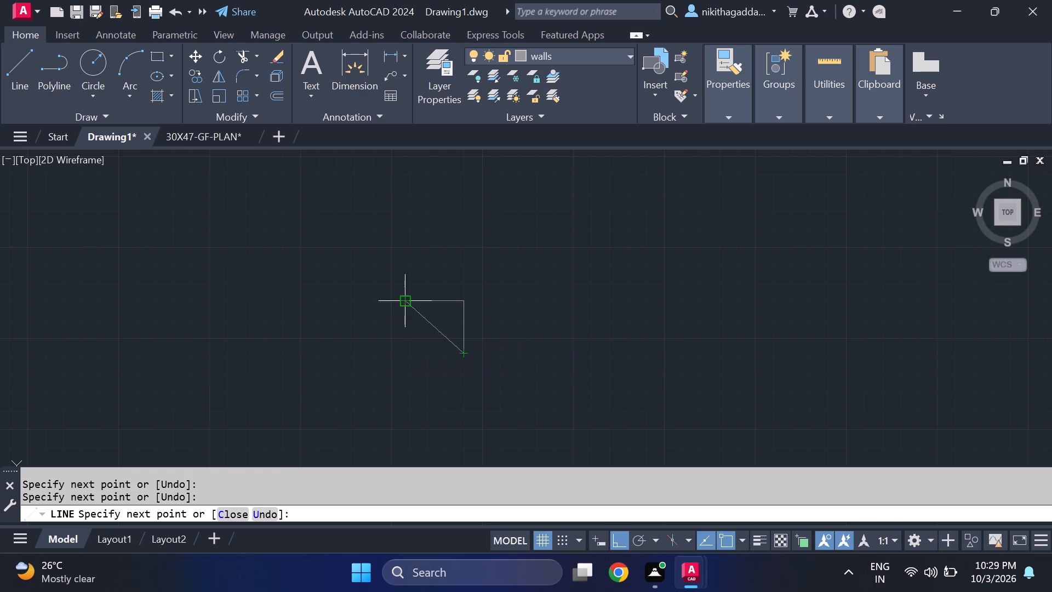
click(408, 354)
click(407, 306)
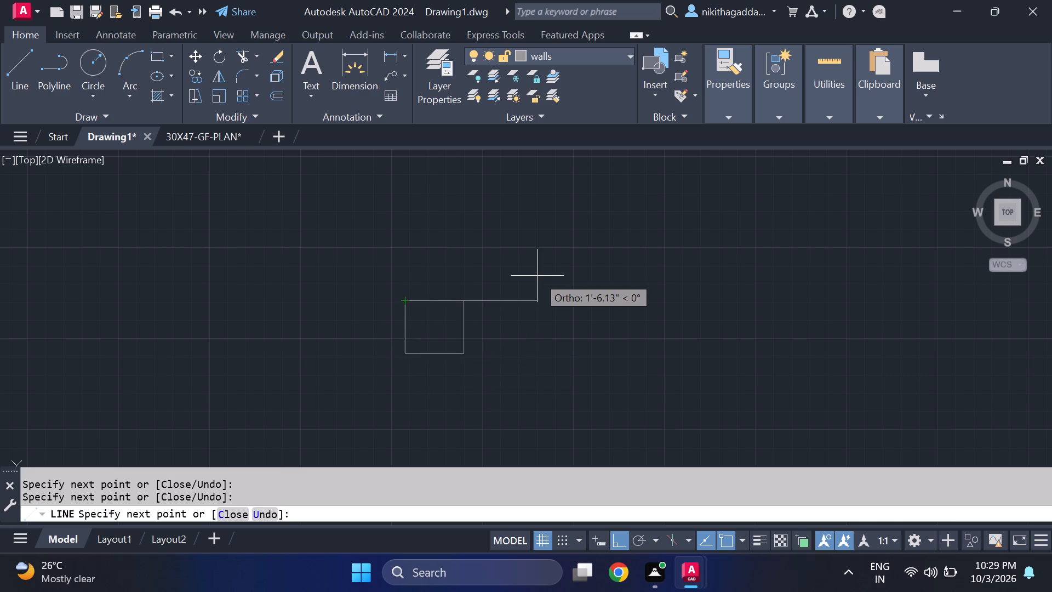
key(Escape)
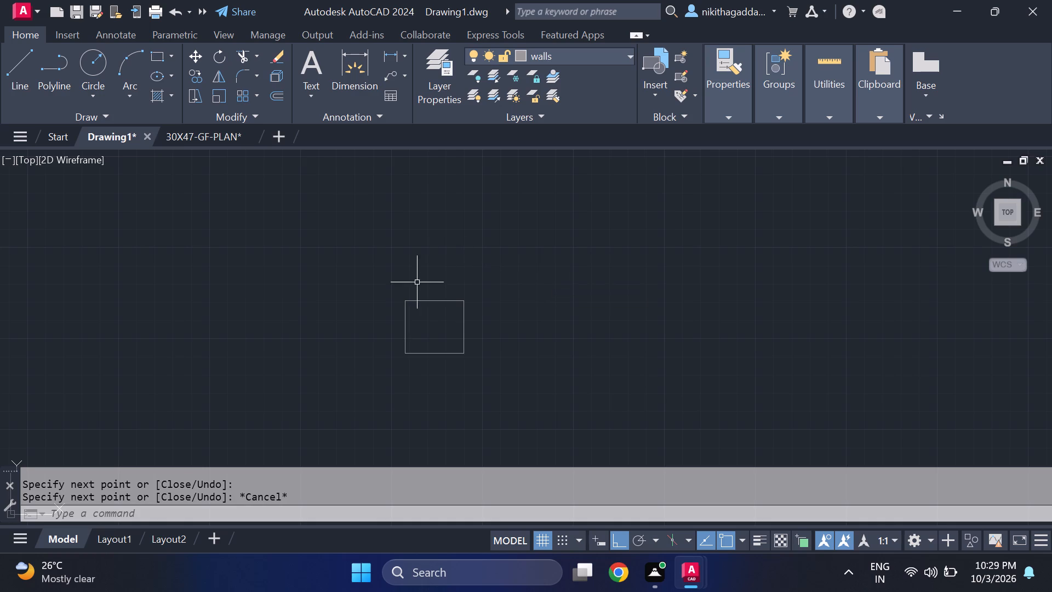
Draw a three-point arc from the rectangle's top edge near the north-west corner, through it near the north-east corner, ending beyond the east edge.
text(arc)
key(Return)
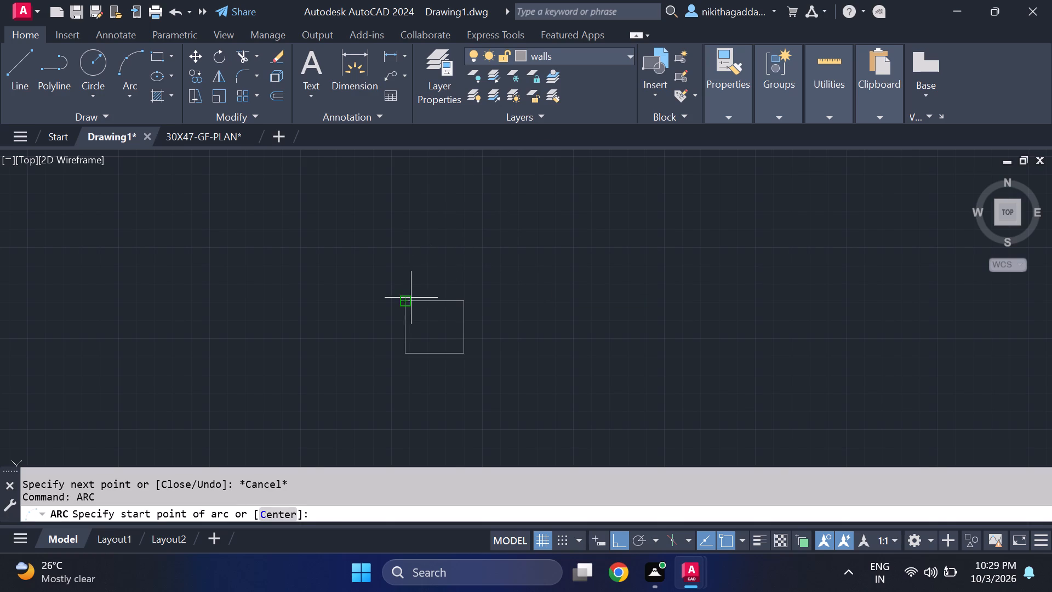
scroll(410, 294, up, 5)
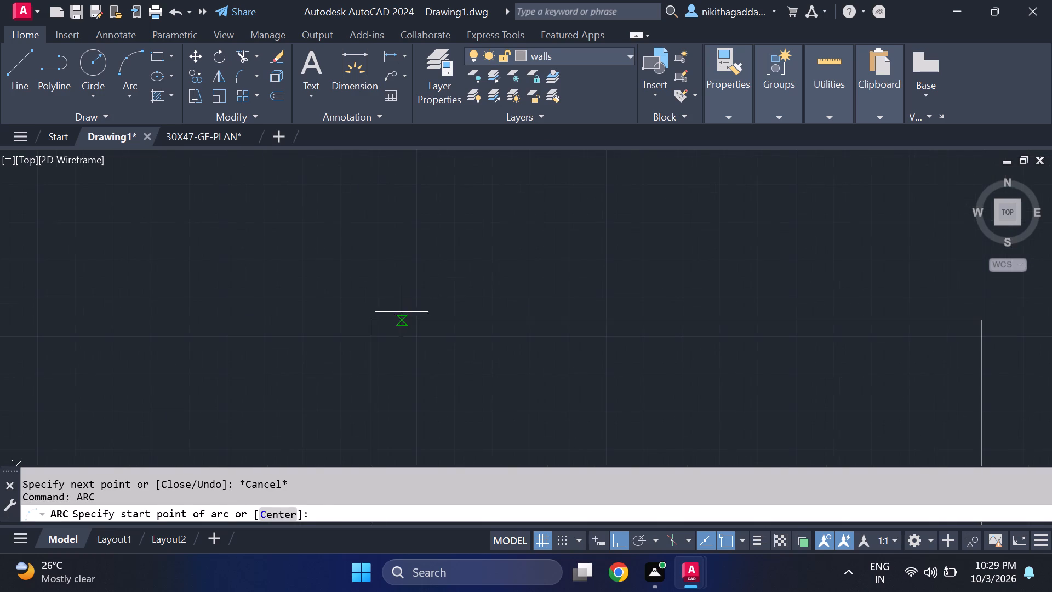
click(392, 322)
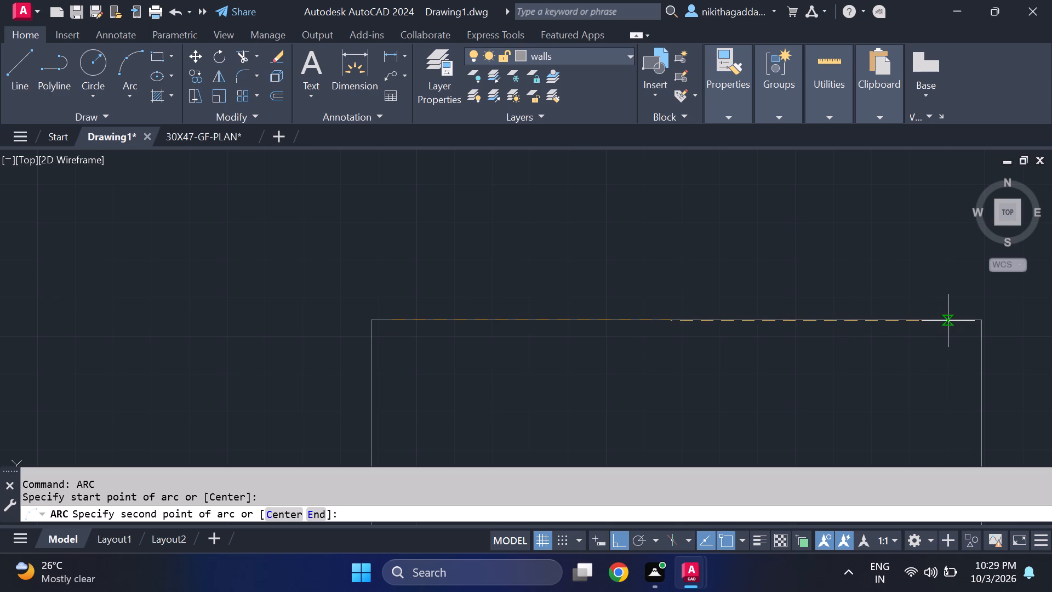
click(952, 321)
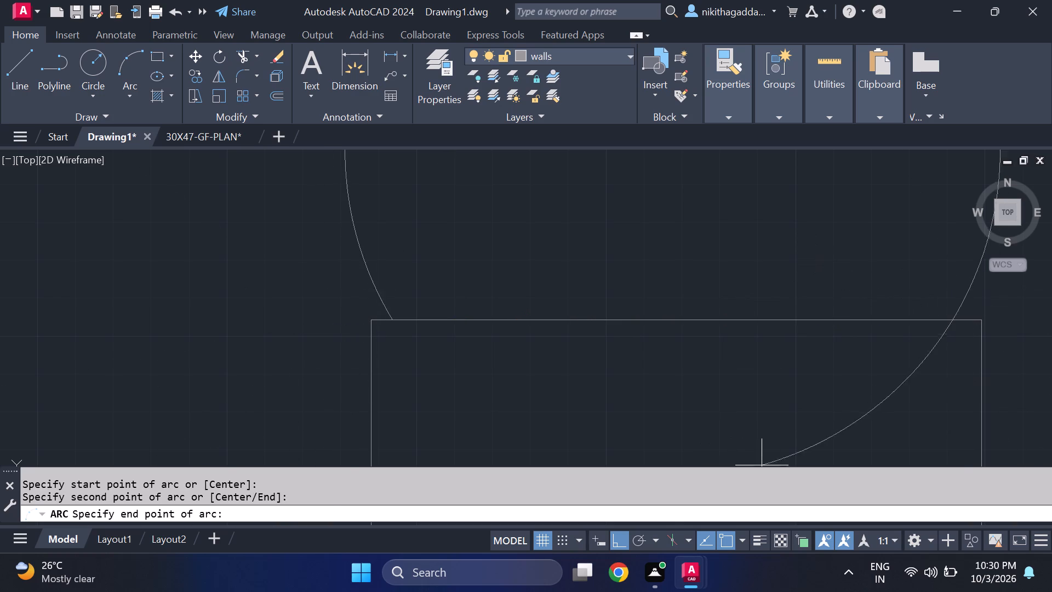
scroll(901, 385, down, 4)
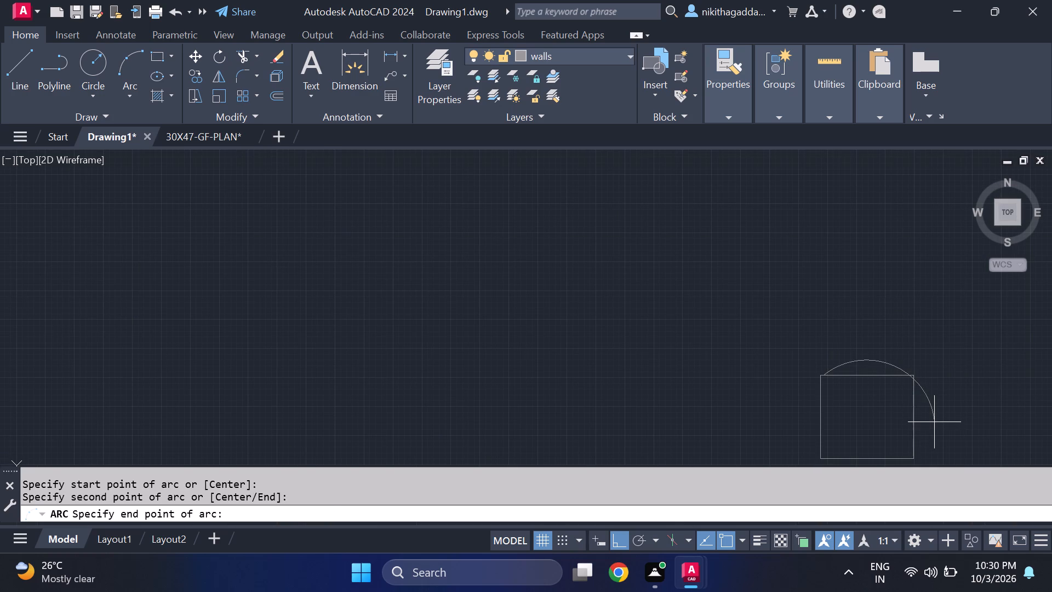
click(934, 422)
Trim the arc's overhang at the north-east corner so the arc ends on the rectangle's top edge.
scroll(962, 377, up, 2)
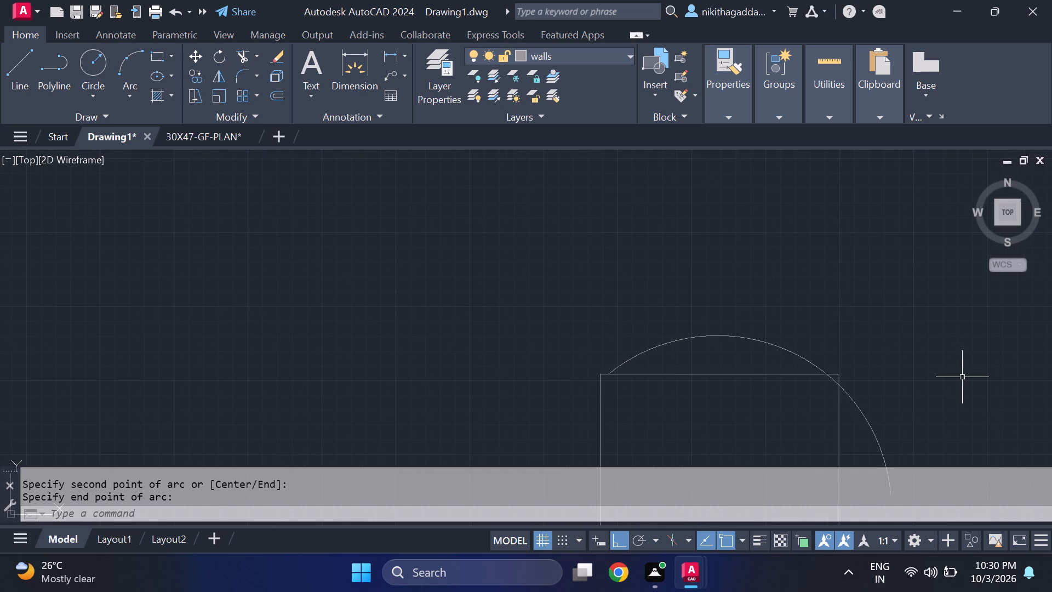
text(tr)
key(Return)
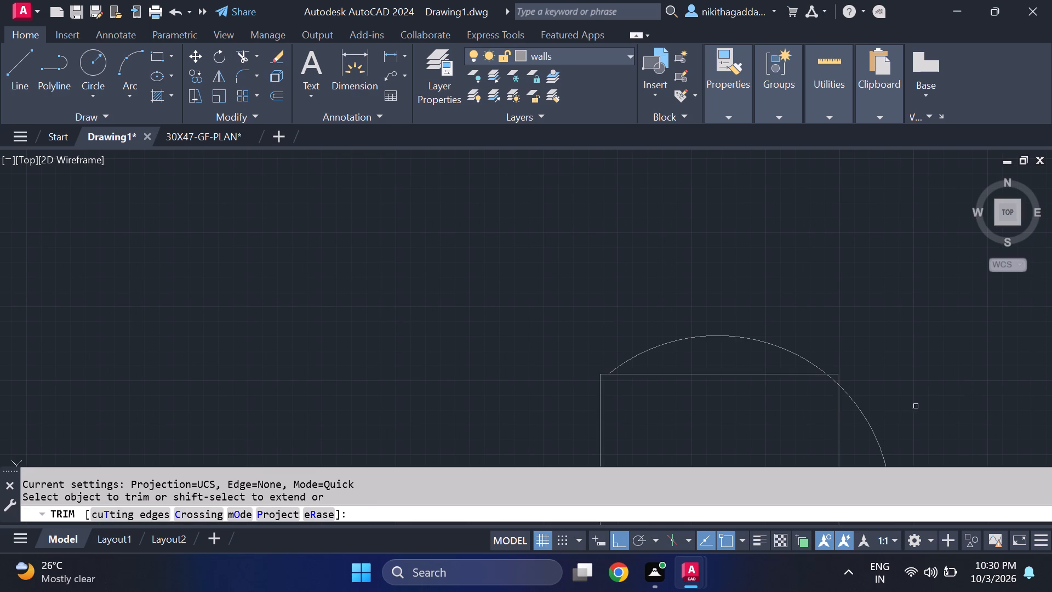
click(876, 441)
scroll(851, 396, up, 2)
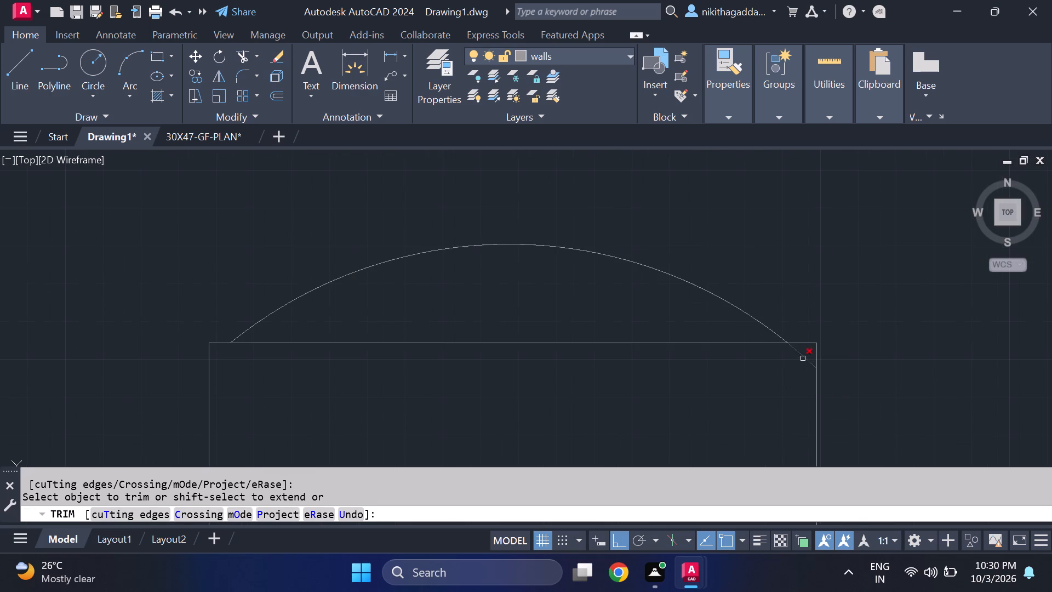
click(803, 357)
scroll(826, 371, down, 3)
middle_drag(863, 394, 718, 291)
middle_click(707, 284)
middle_click(701, 280)
scroll(721, 292, down, 2)
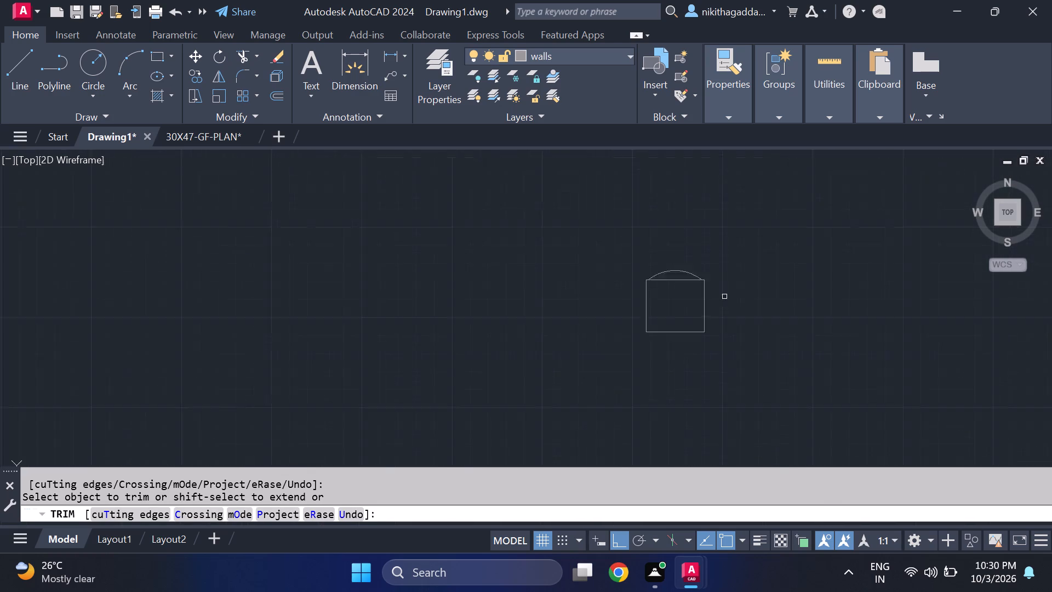
scroll(724, 297, down, 1)
key(Escape)
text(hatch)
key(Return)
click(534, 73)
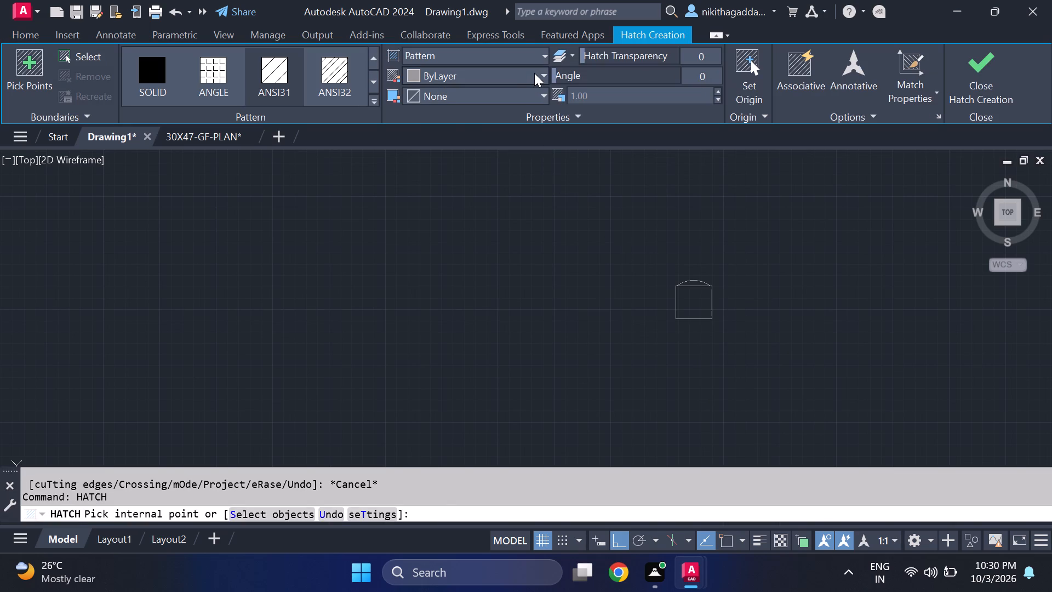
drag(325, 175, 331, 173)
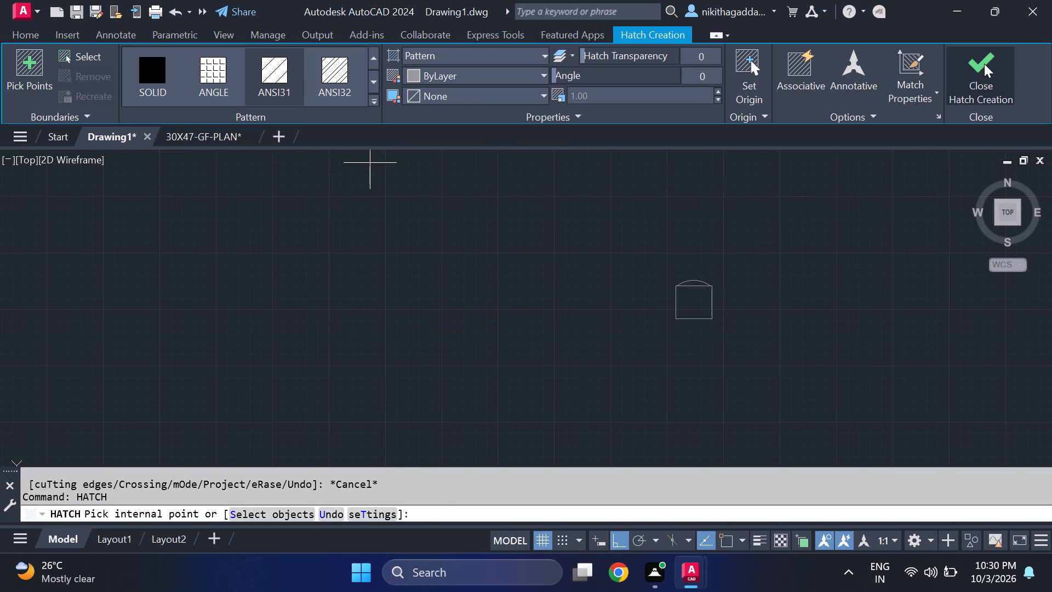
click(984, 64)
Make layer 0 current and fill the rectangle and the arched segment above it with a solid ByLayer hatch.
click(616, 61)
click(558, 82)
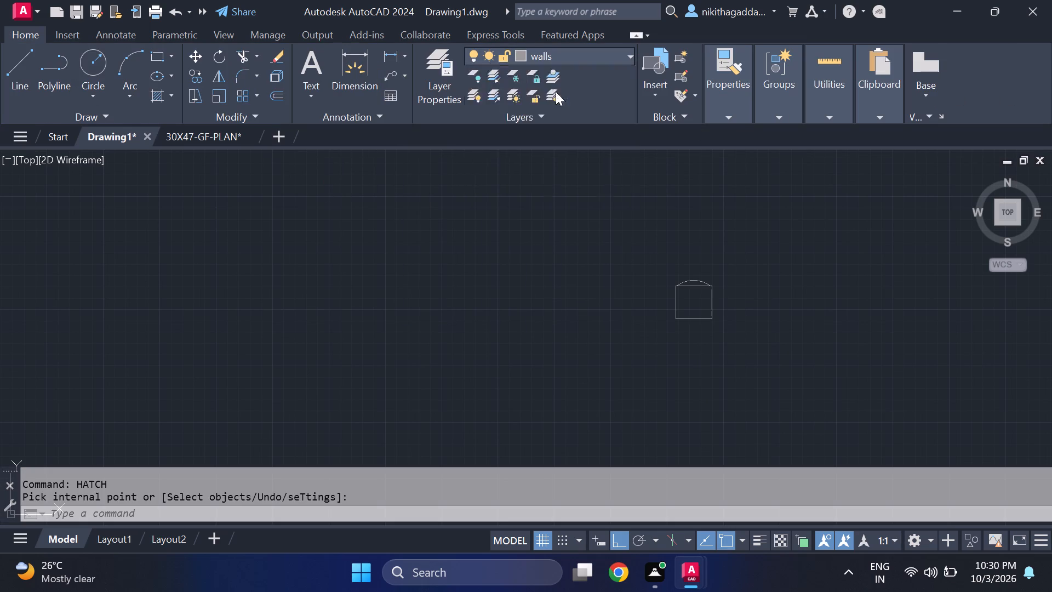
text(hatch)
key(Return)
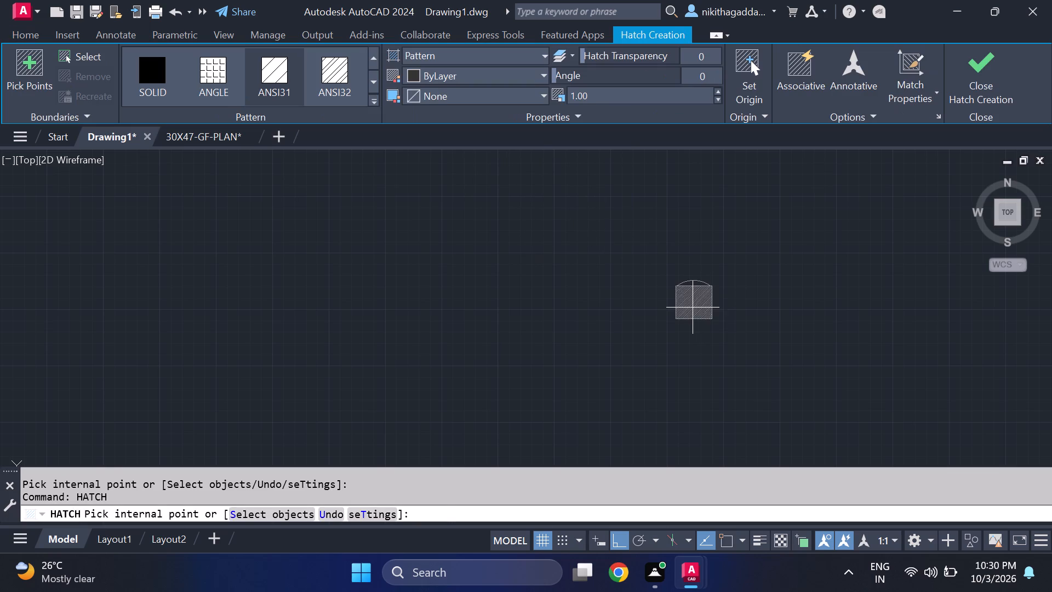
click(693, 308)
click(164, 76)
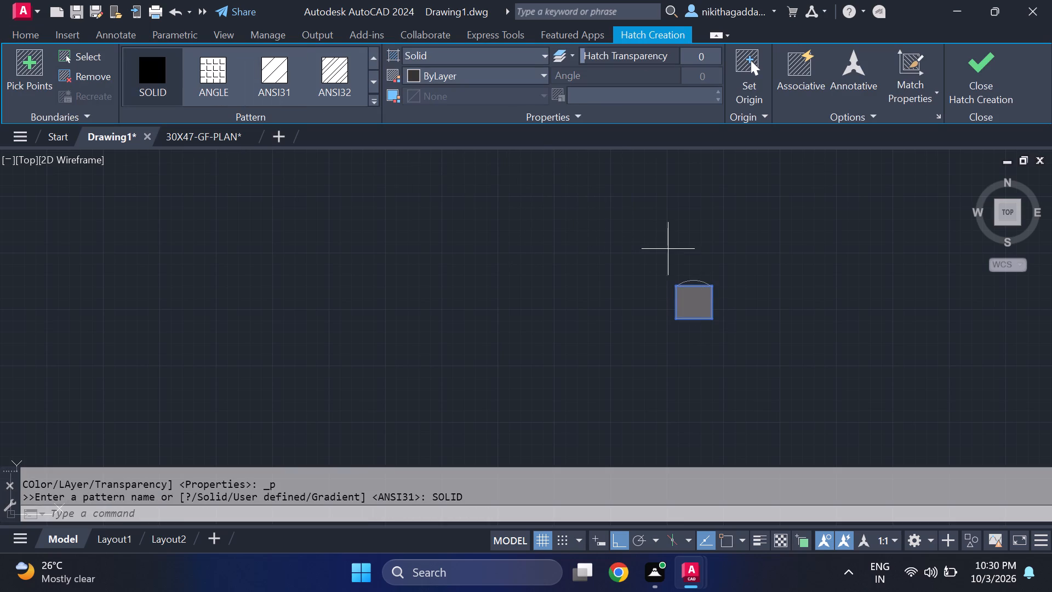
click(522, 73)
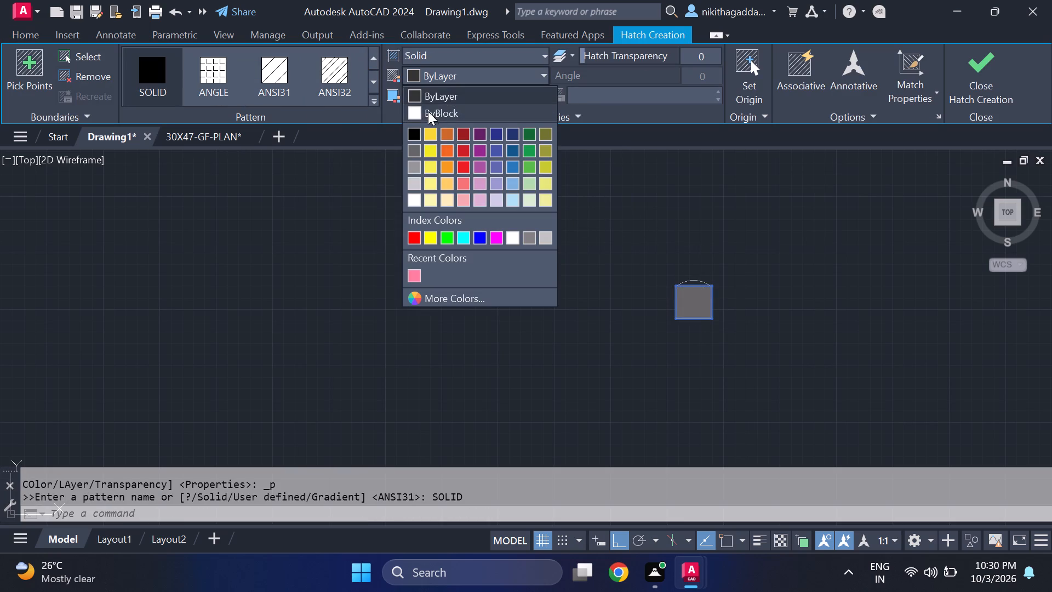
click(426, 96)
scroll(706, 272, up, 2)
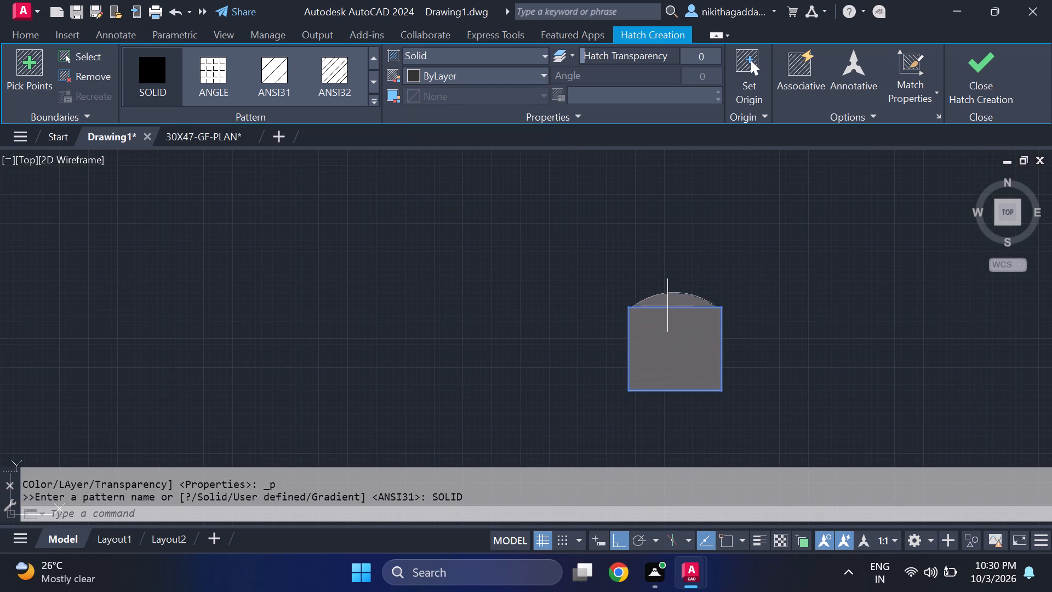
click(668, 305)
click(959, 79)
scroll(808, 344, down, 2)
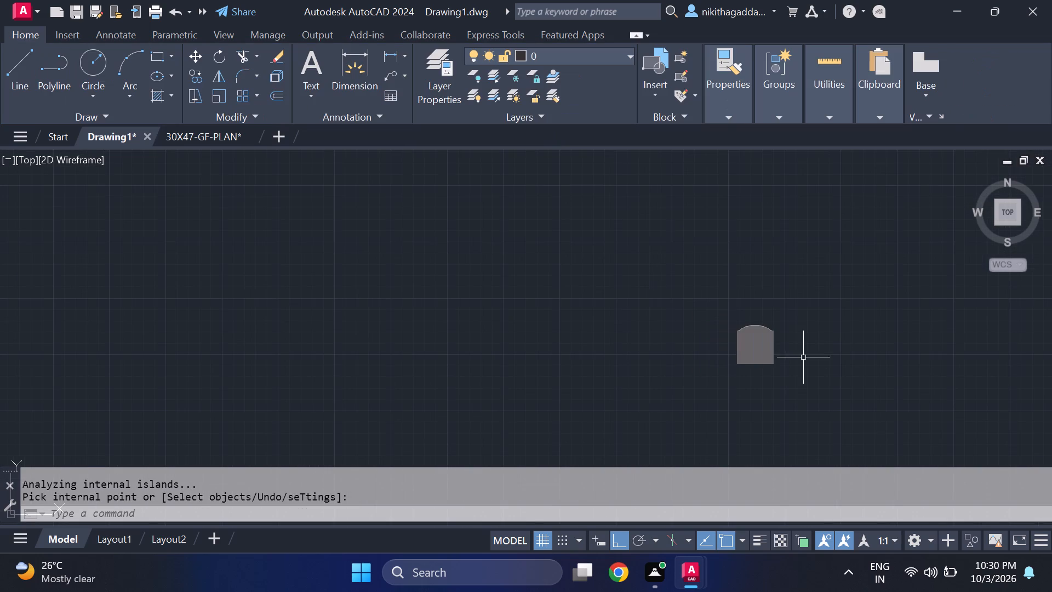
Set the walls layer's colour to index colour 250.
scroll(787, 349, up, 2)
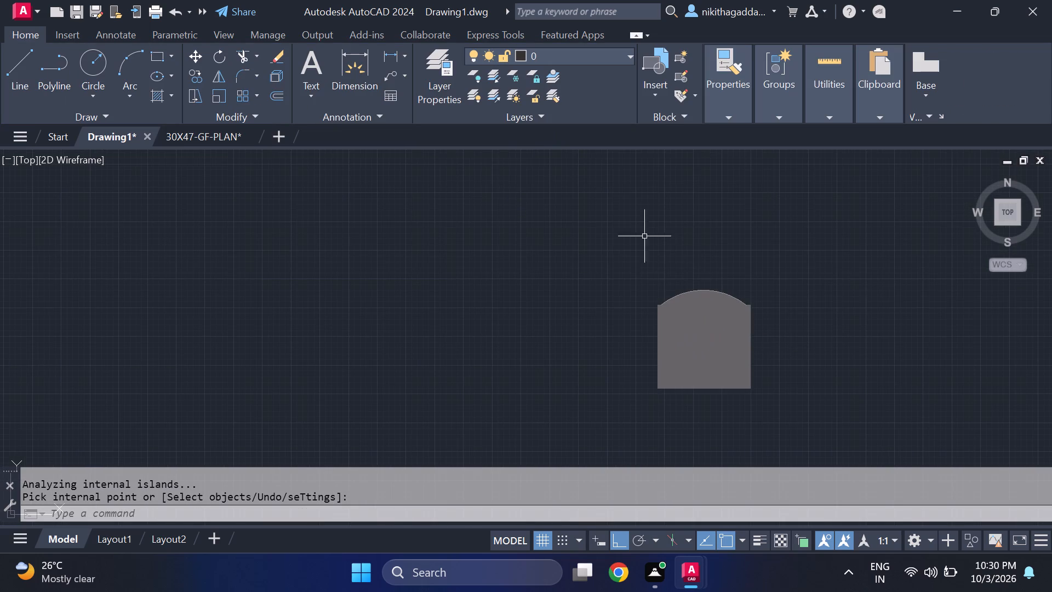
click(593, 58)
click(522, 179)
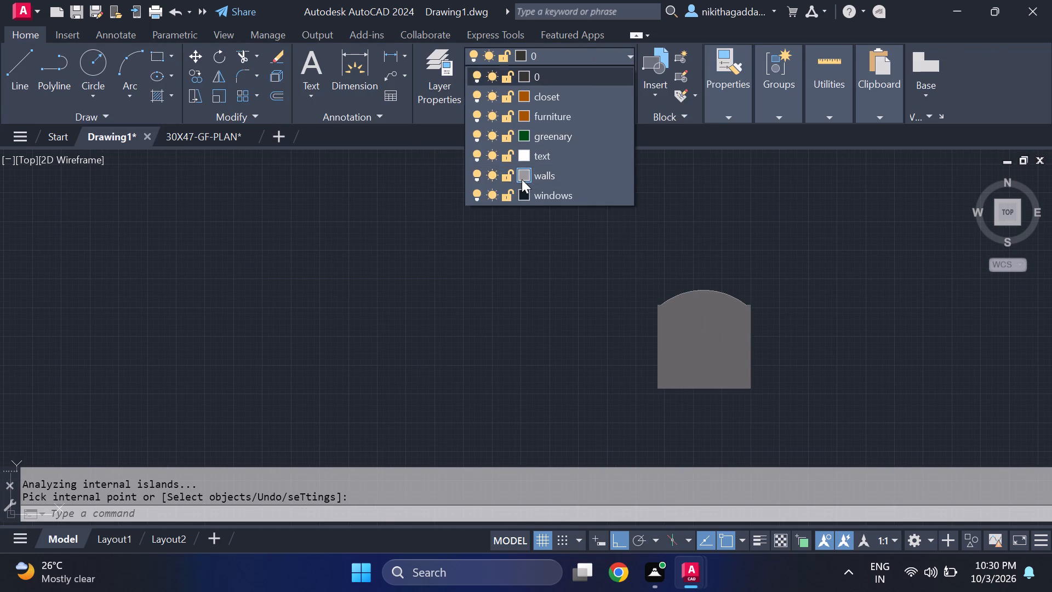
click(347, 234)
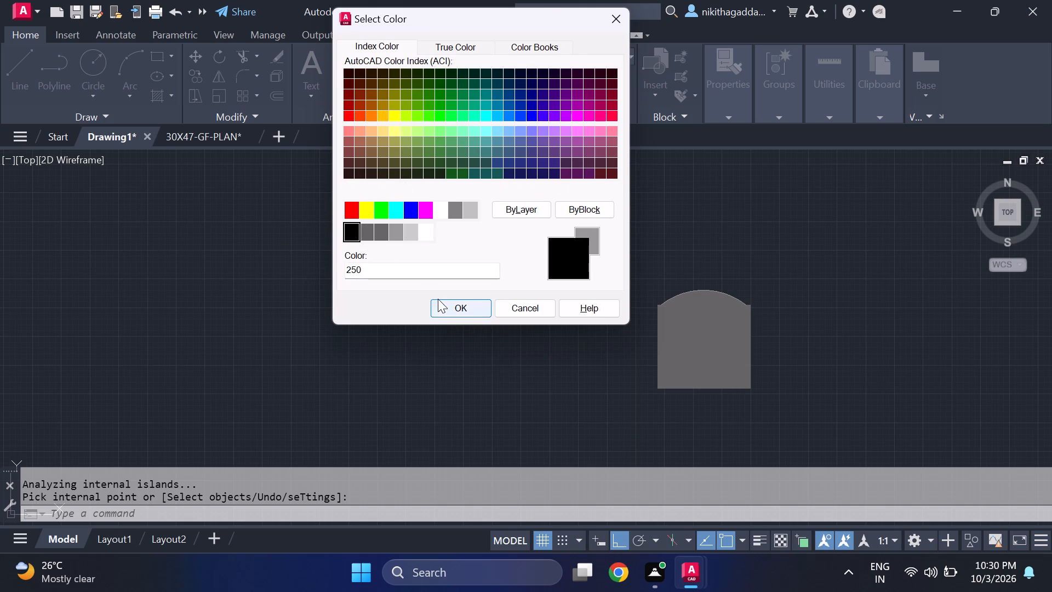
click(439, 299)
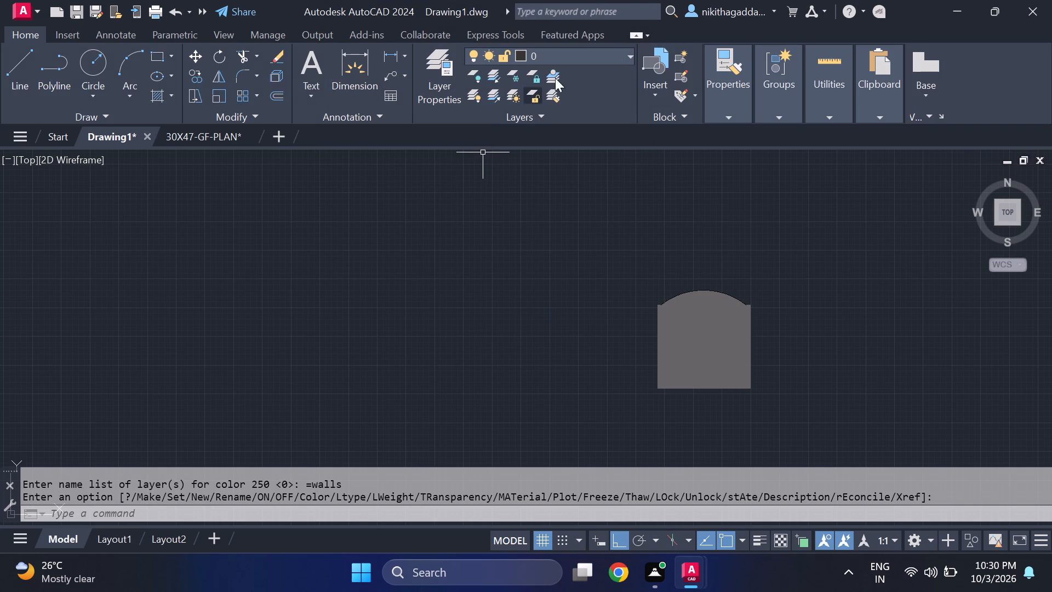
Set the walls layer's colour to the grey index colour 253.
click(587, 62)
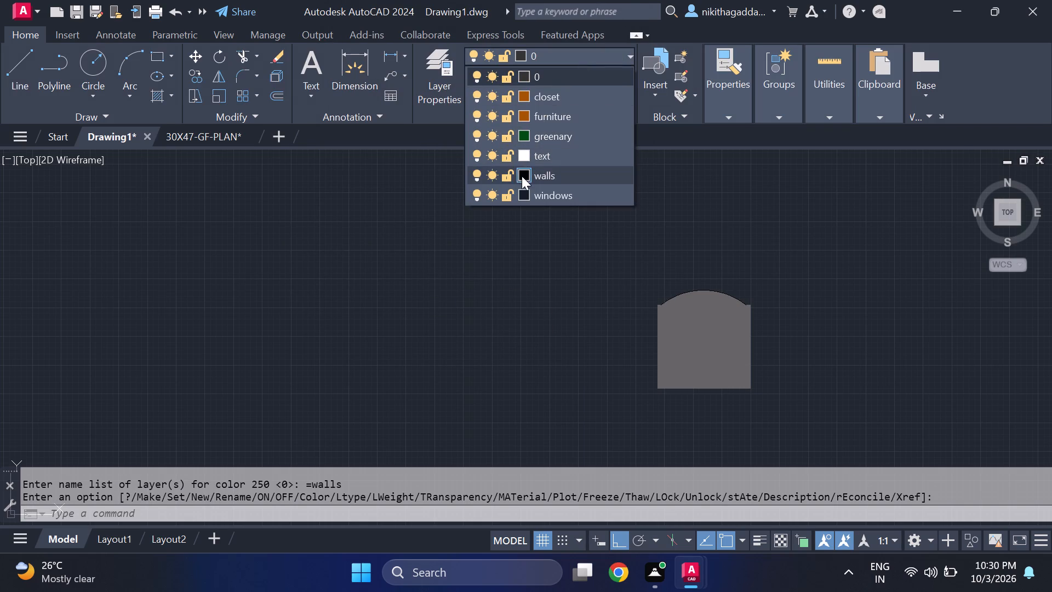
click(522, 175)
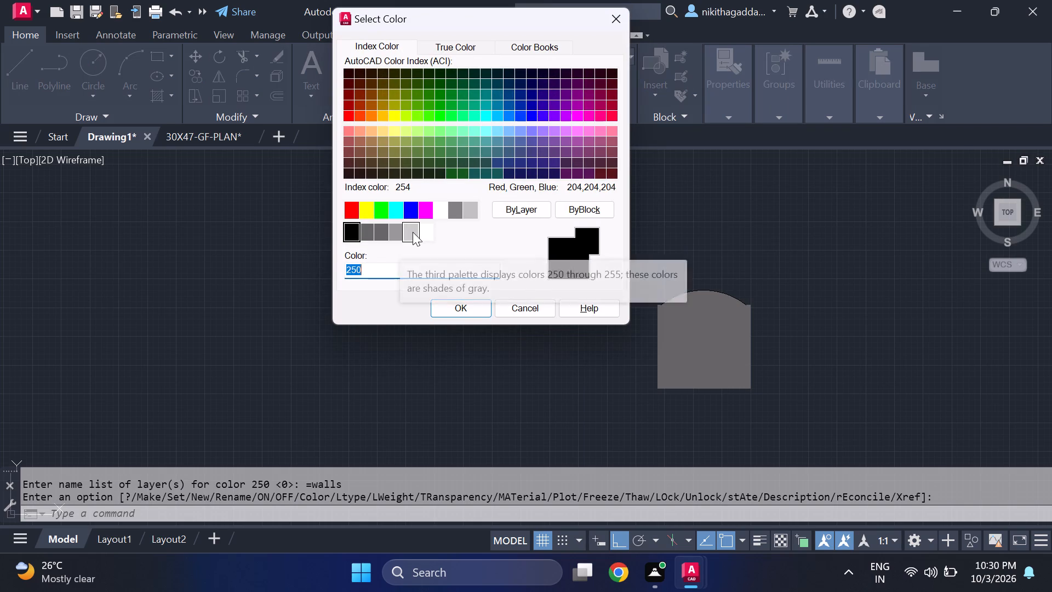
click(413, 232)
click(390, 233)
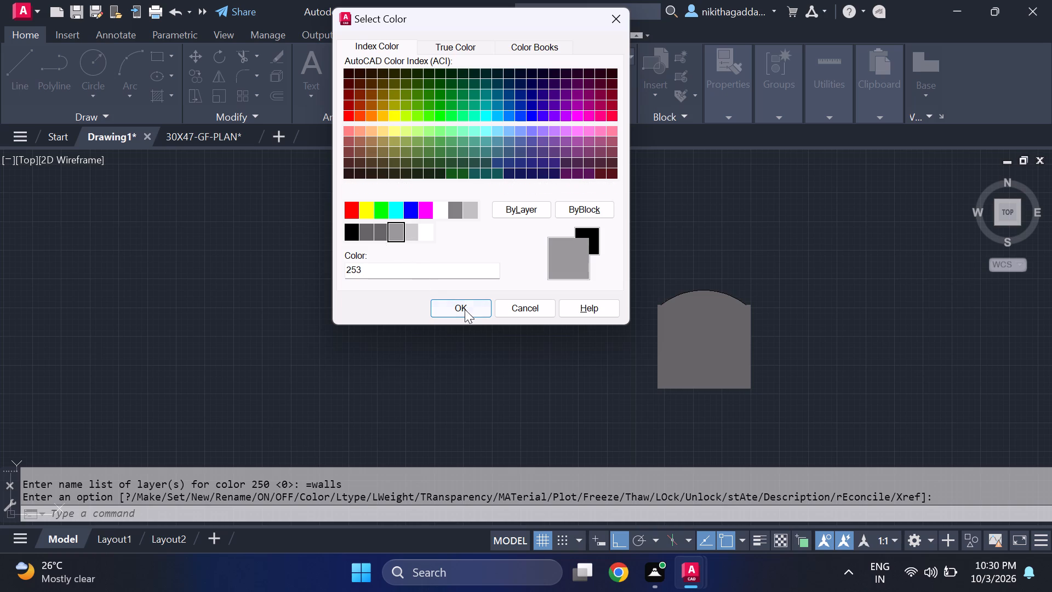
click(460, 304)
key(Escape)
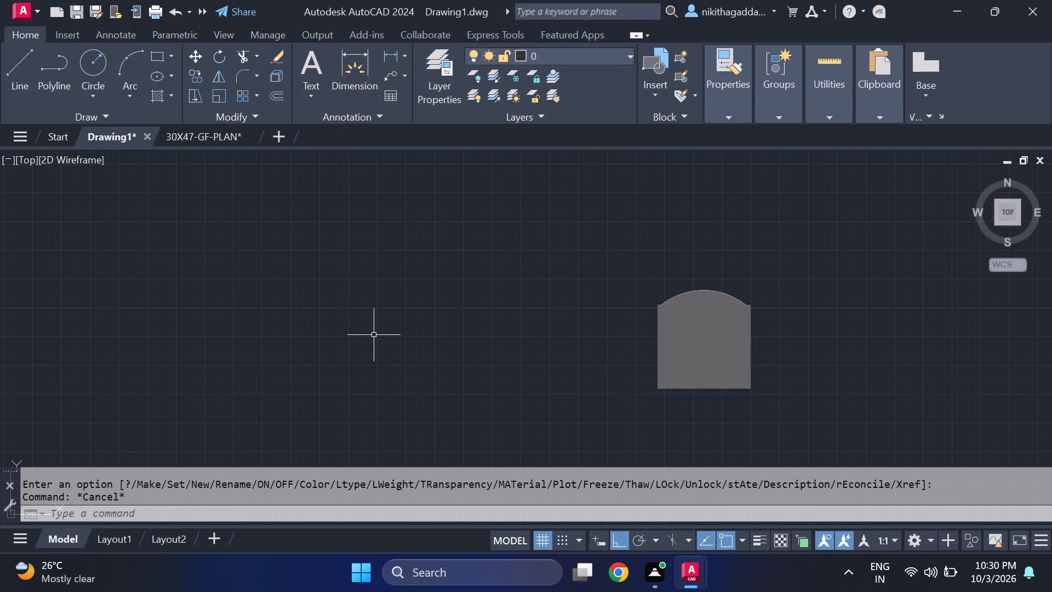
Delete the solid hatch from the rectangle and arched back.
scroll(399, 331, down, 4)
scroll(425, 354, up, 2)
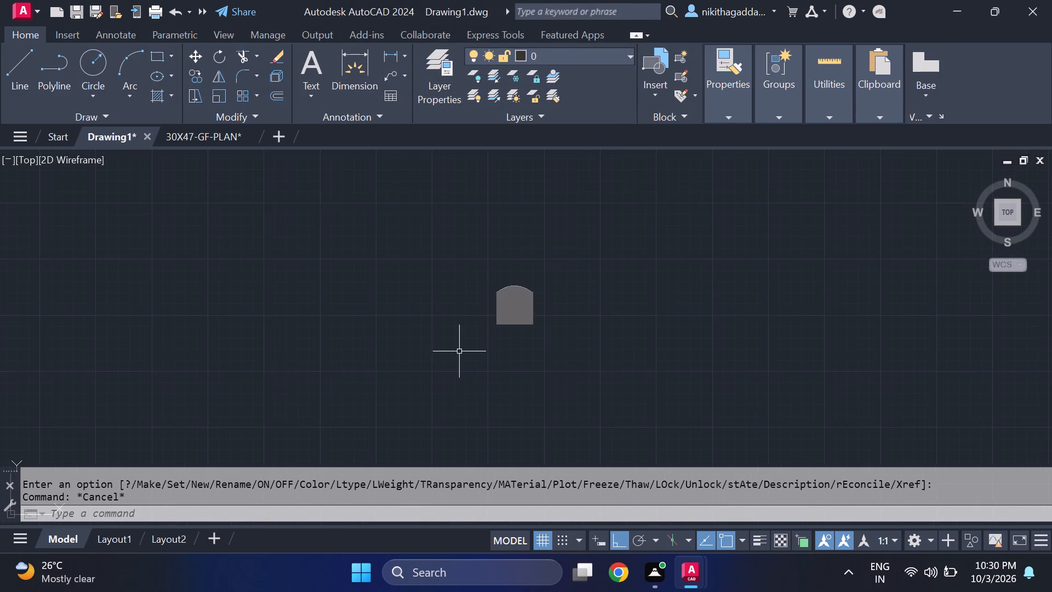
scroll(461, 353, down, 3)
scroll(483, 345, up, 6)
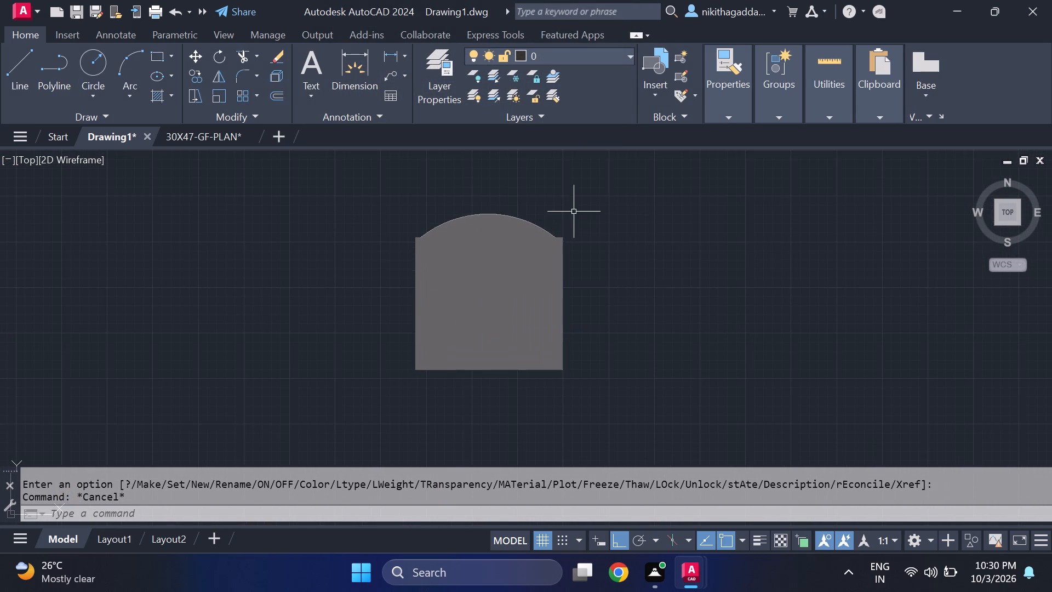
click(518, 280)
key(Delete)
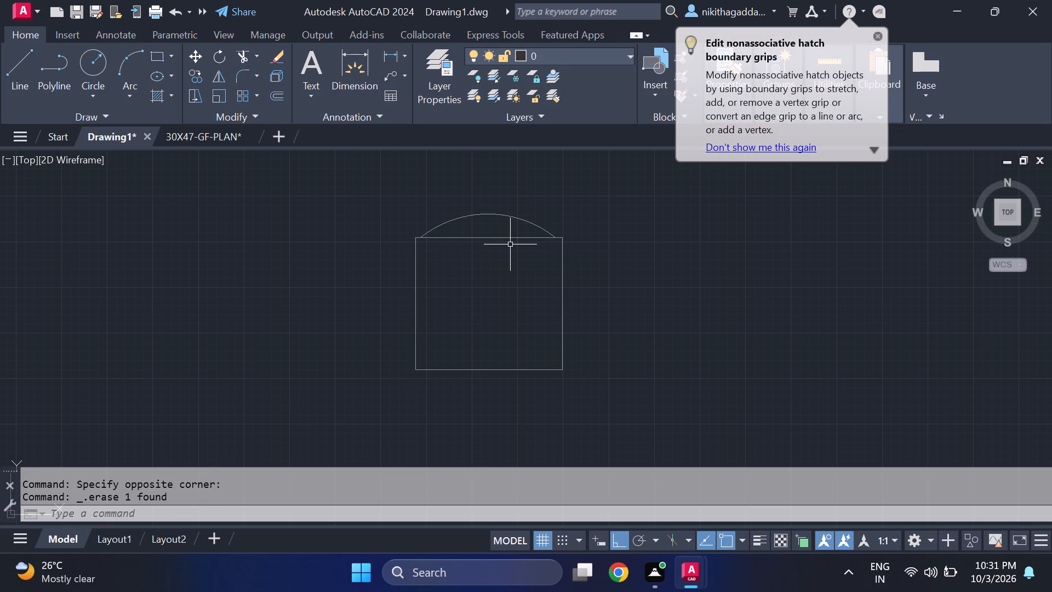
Erase the rectangle's top edge beneath the arc.
scroll(508, 241, up, 2)
click(495, 229)
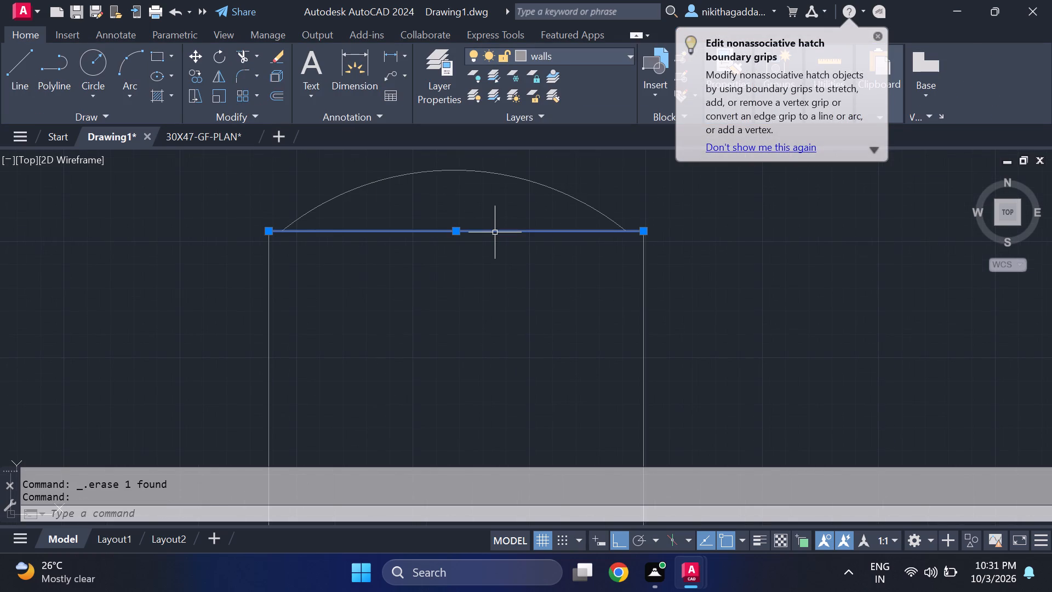
key(Delete)
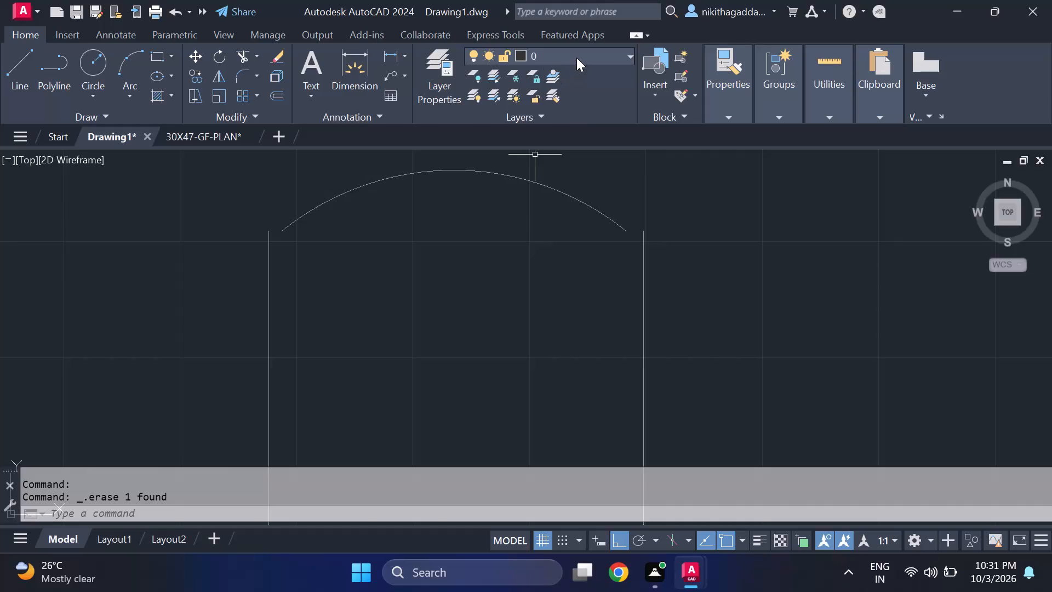
On the windows layer, draw a horizontal line about 8" long joining the upper ends of the rectangle's two sides.
click(578, 56)
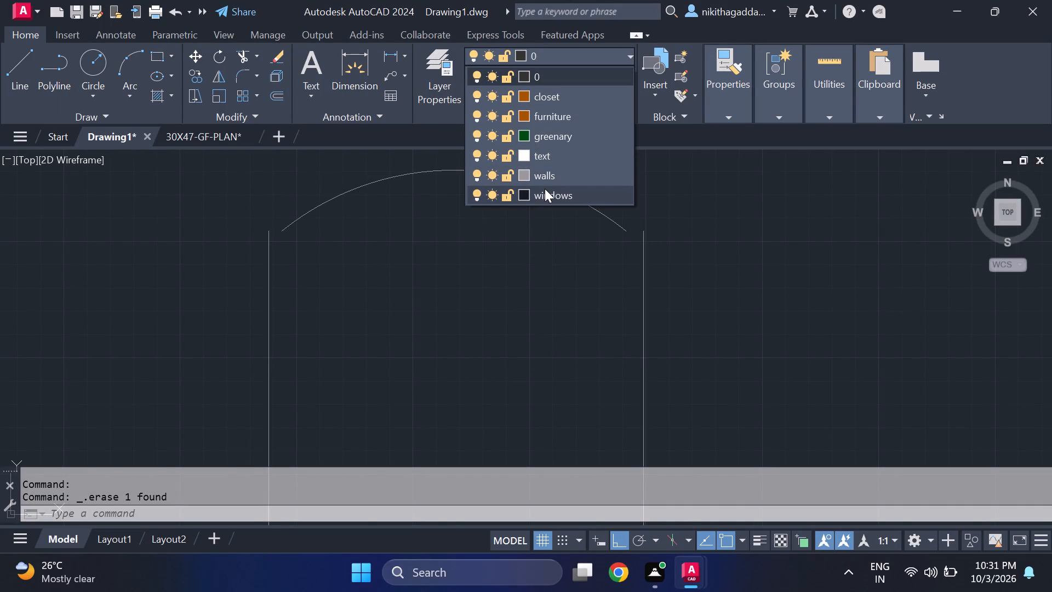
click(545, 189)
key(l)
key(Return)
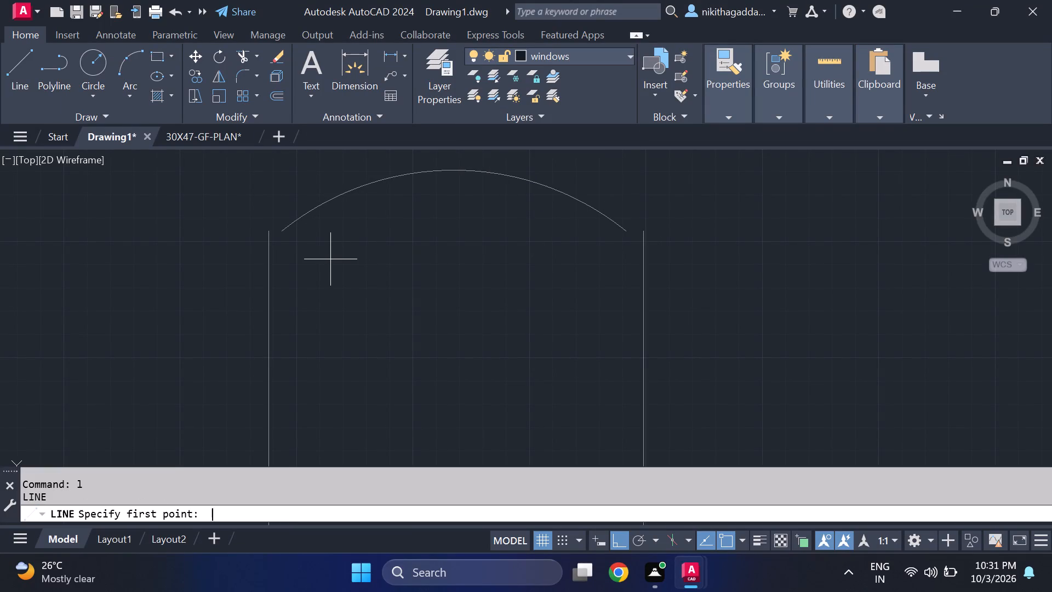
drag(265, 235, 274, 240)
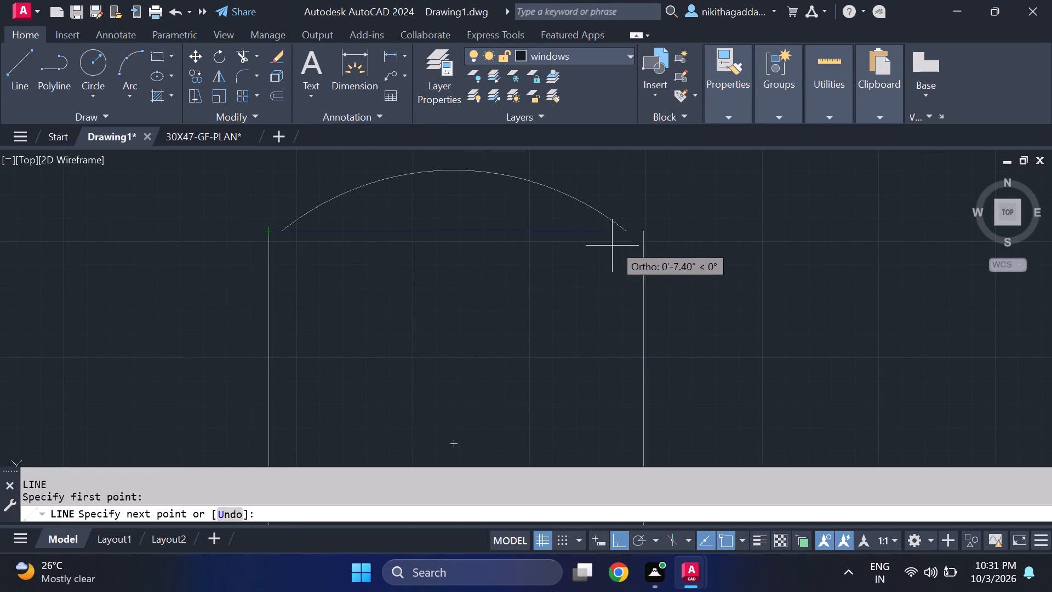
click(644, 231)
key(Escape)
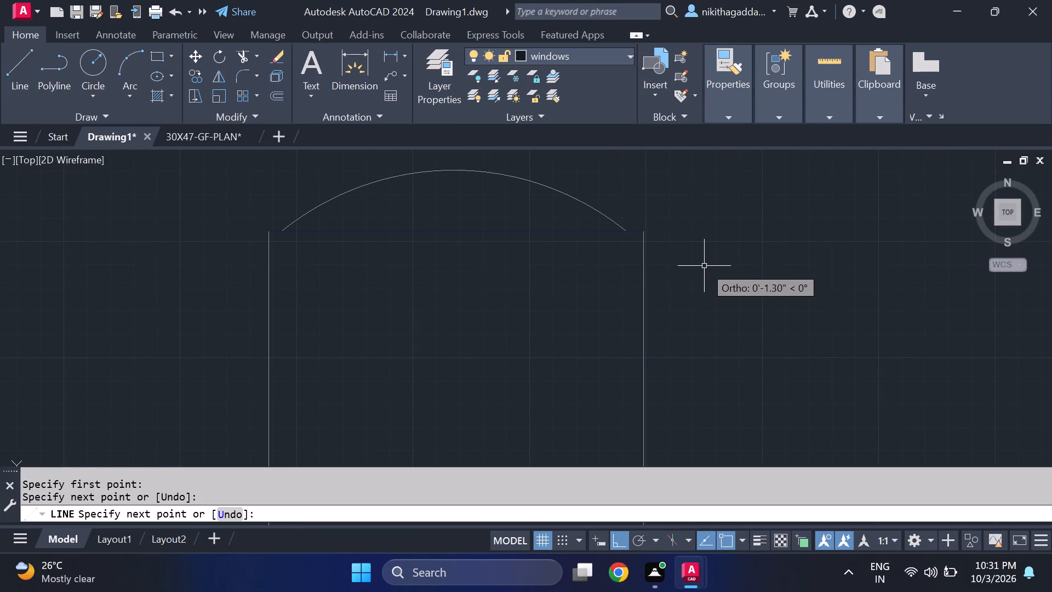
Hatch the rectangle and the arched segment with a solid fill in colour 99,100,102.
text(hatch)
key(Return)
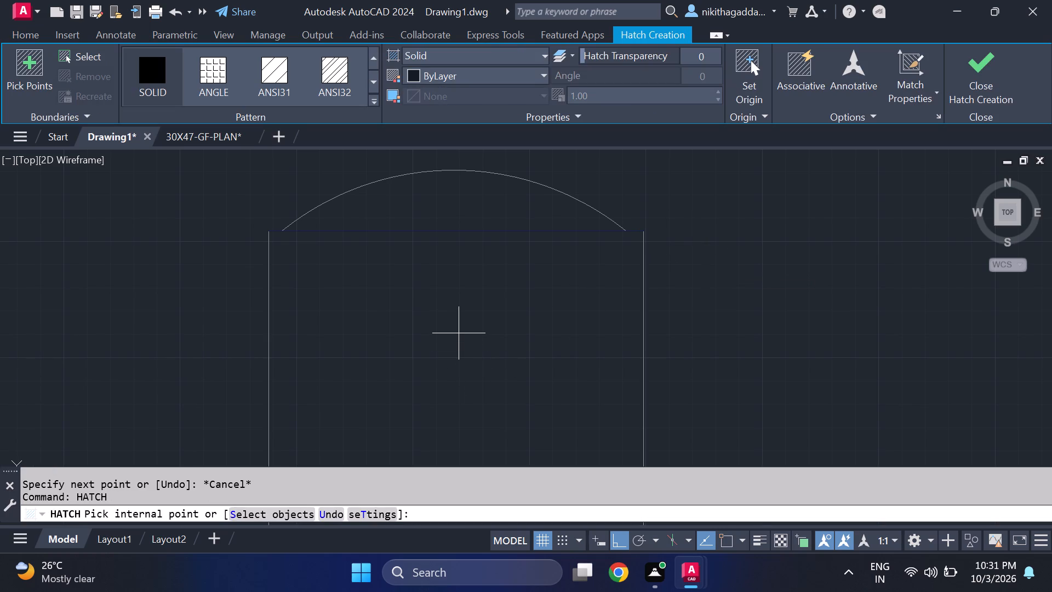
click(535, 74)
click(413, 167)
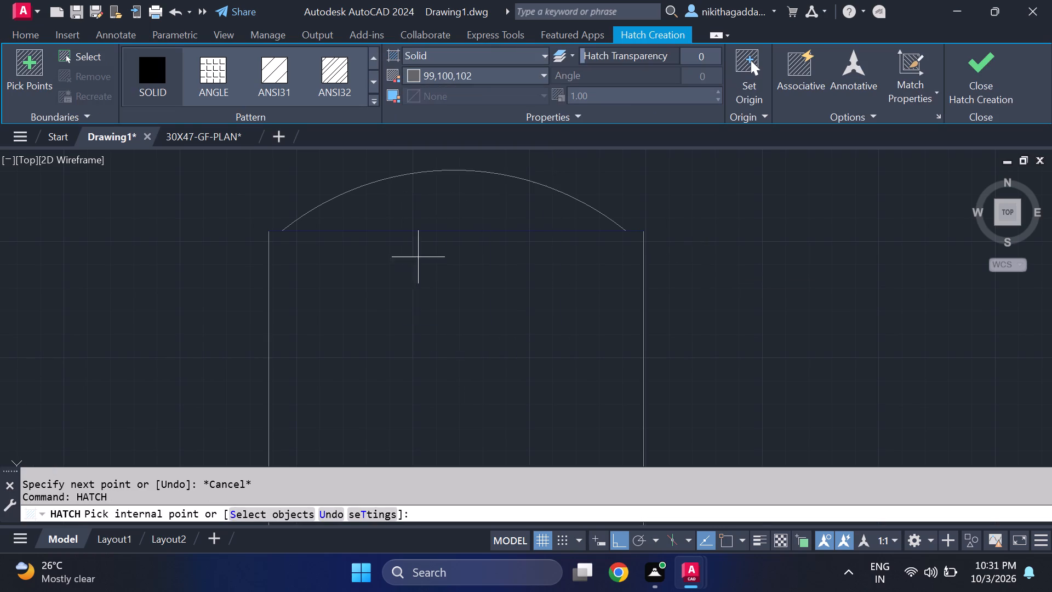
click(393, 387)
click(382, 214)
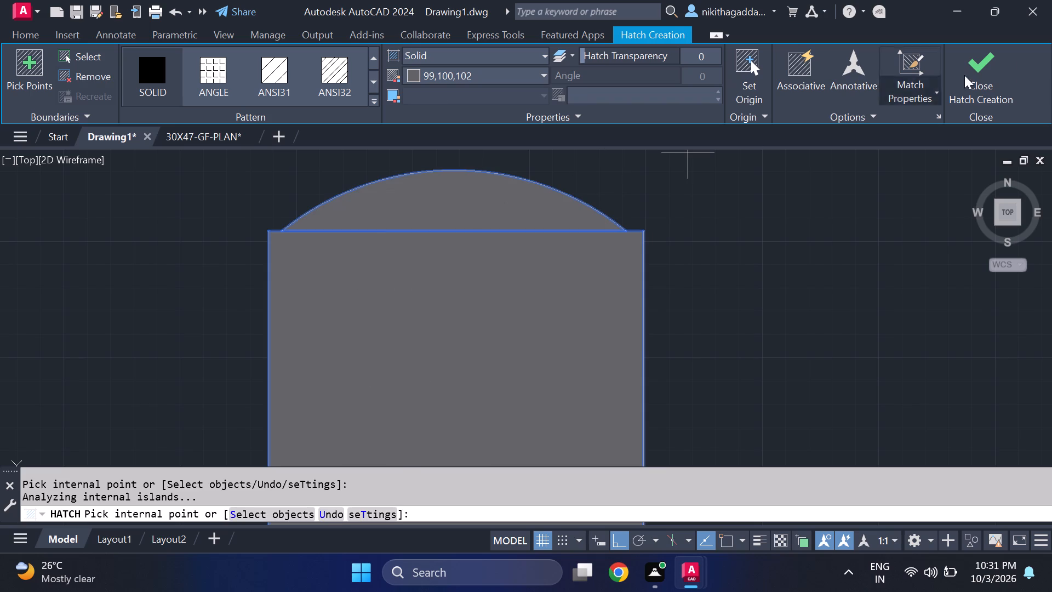
click(998, 62)
scroll(713, 273, down, 4)
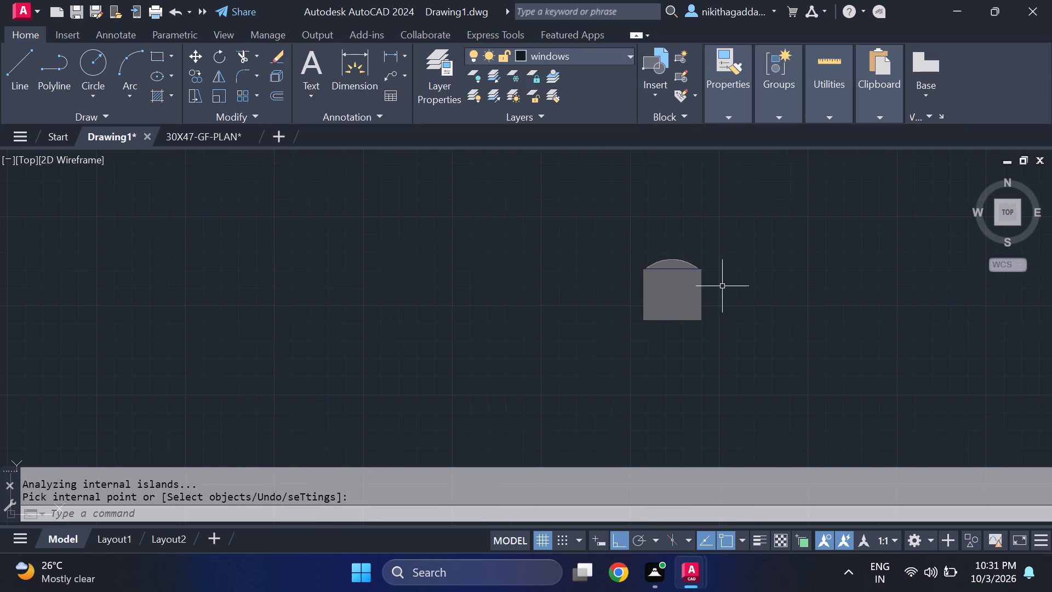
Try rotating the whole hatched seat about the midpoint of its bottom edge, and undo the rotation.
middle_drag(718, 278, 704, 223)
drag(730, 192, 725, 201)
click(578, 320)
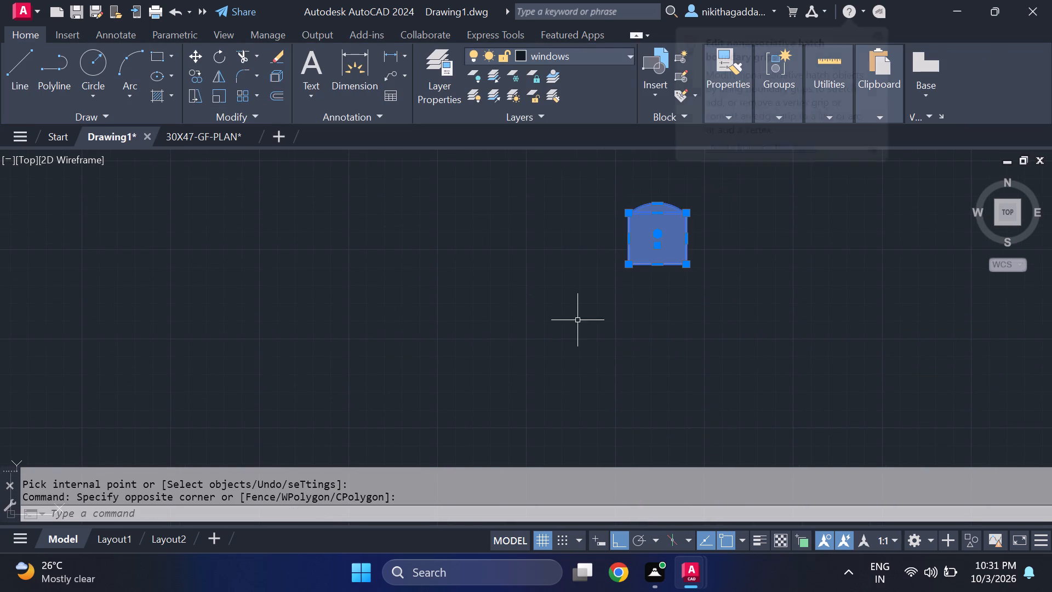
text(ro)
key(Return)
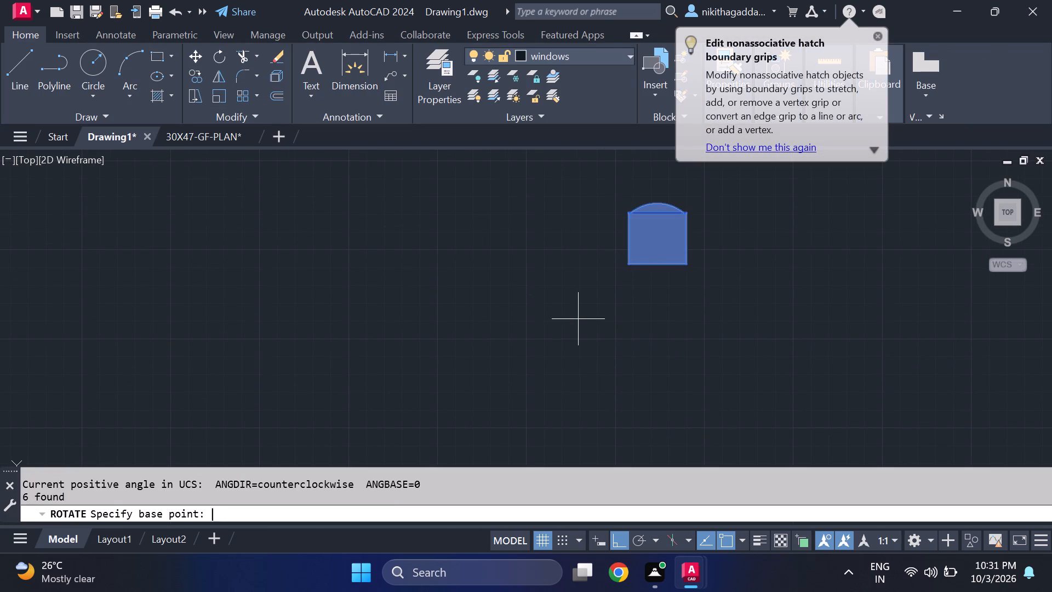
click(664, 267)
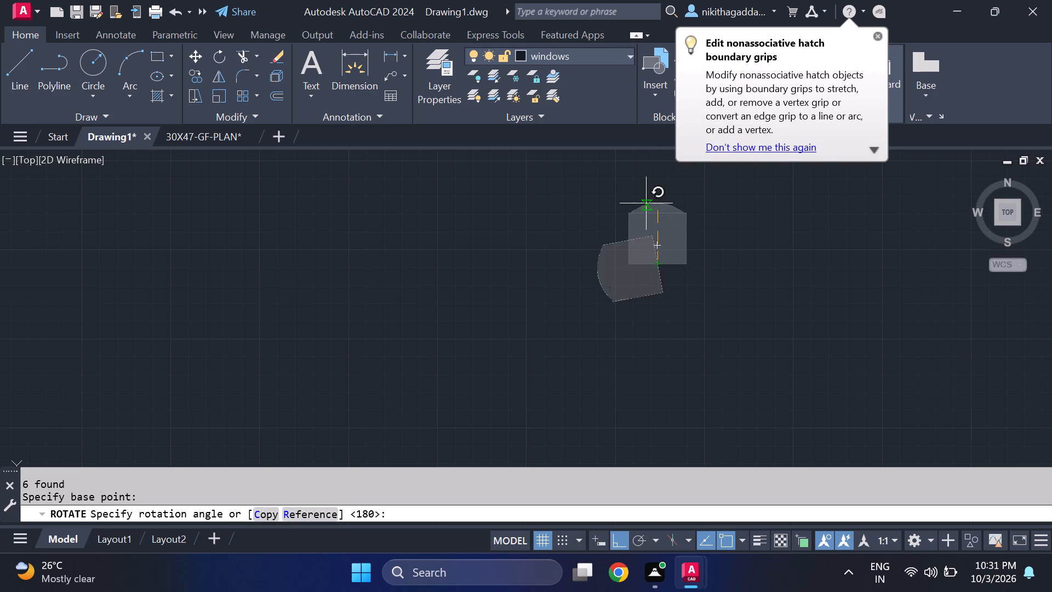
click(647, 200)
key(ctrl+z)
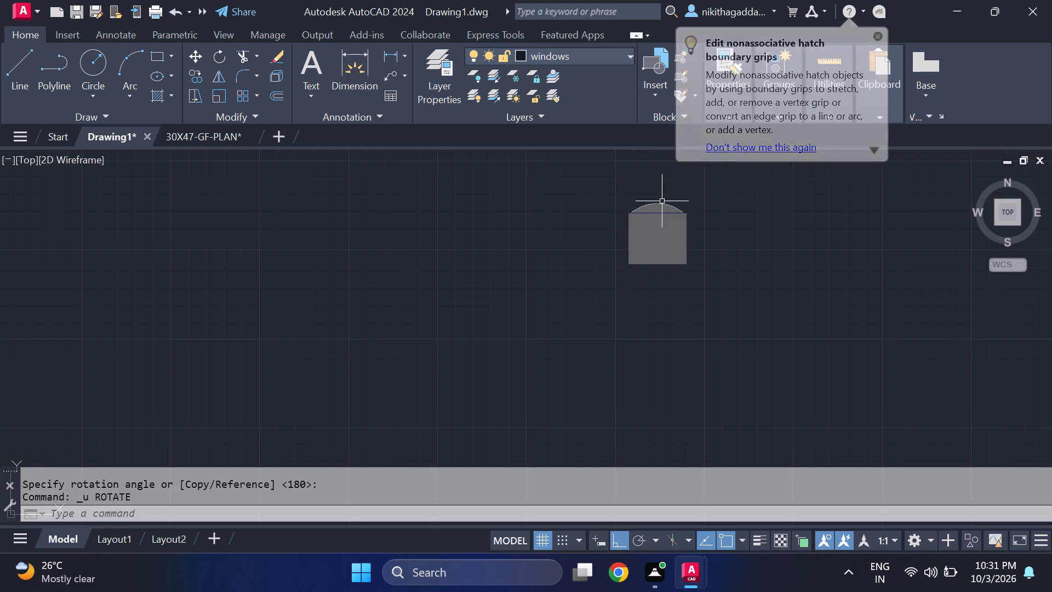
Rotate the whole hatched seat 90° counterclockwise about the midpoint of its bottom edge, so the arched back faces west.
drag(708, 201, 701, 209)
click(531, 334)
text(ro)
key(Return)
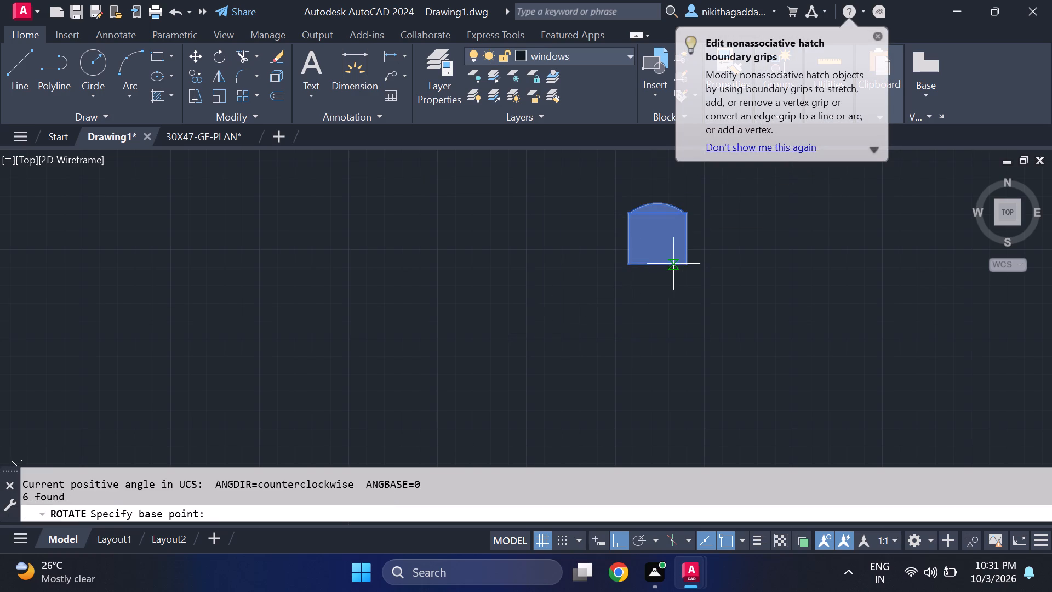
click(661, 262)
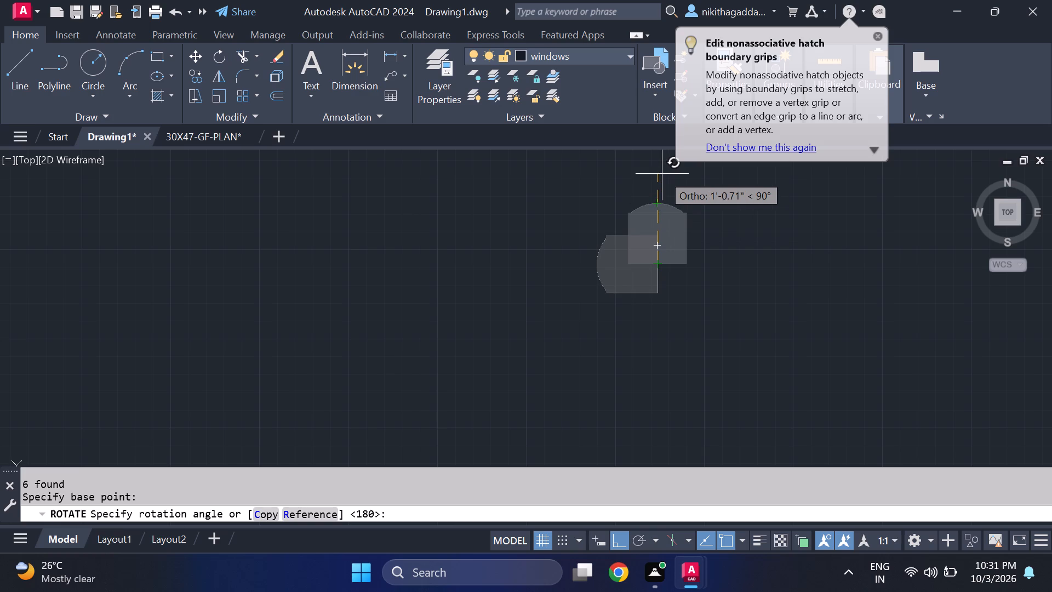
click(662, 174)
With Ortho off, move the whole hatched seat into the kitchen, just below the free west end of the short partition wall.
click(683, 209)
click(557, 349)
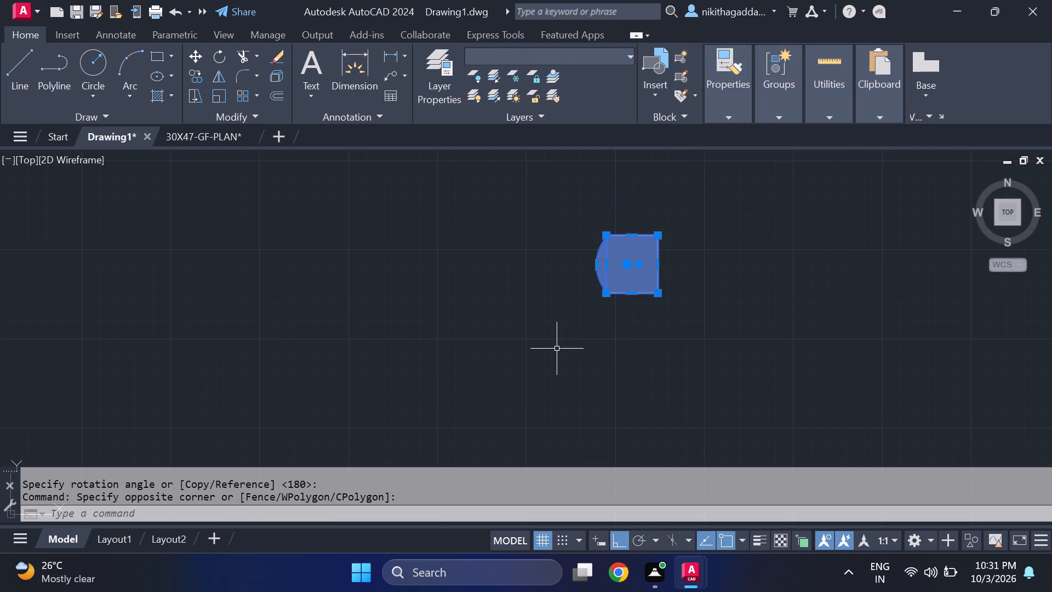
key(m)
key(Return)
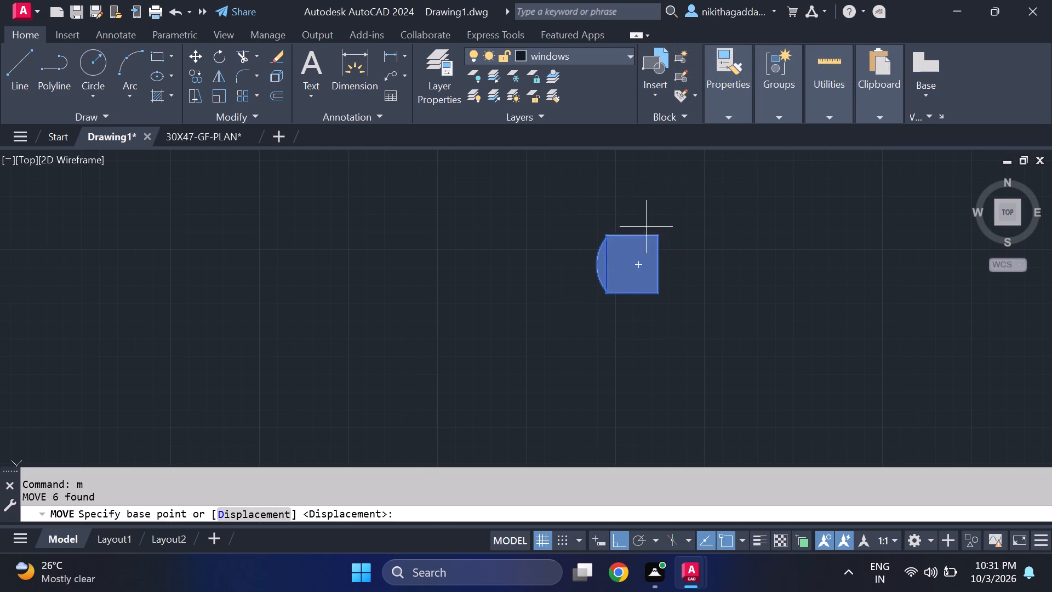
click(658, 237)
scroll(269, 340, down, 4)
key(F8)
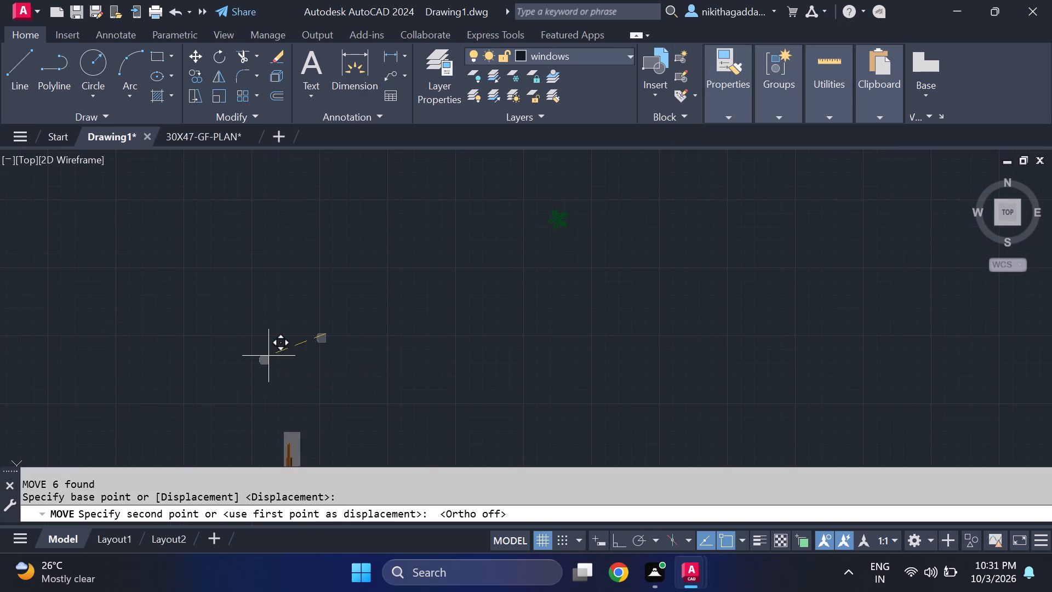
scroll(329, 358, down, 3)
scroll(231, 383, up, 3)
scroll(222, 306, up, 3)
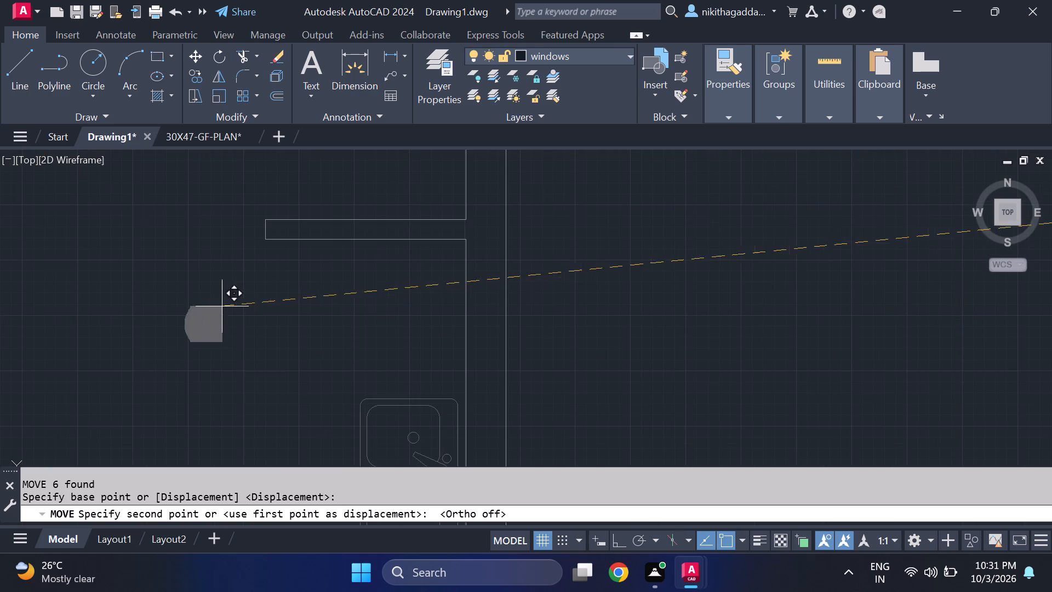
scroll(244, 320, down, 1)
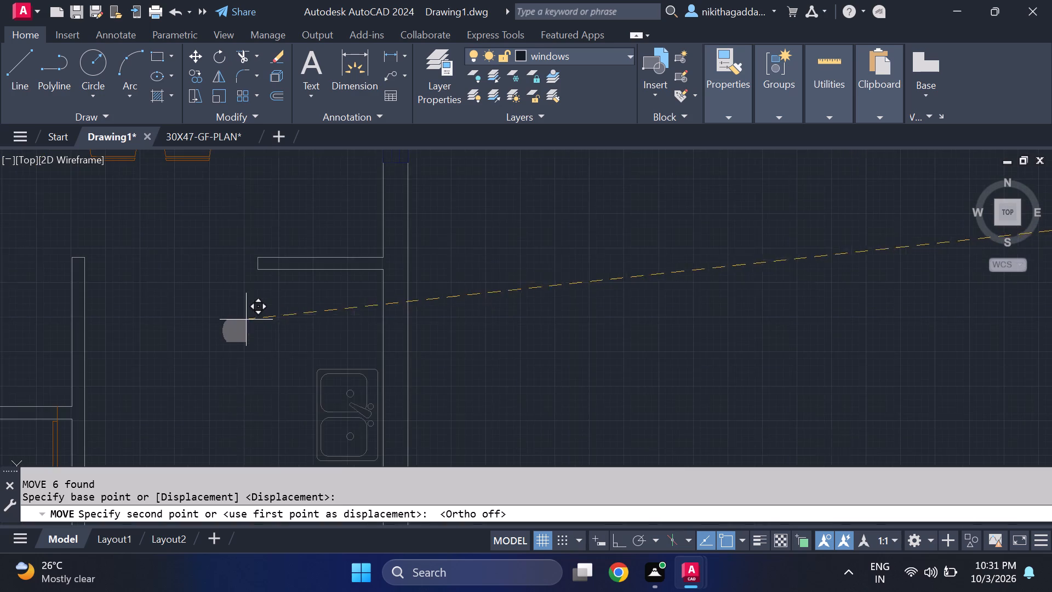
scroll(255, 304, up, 2)
click(273, 286)
Enlarge the whole seat freehand with Scale, using a base point at the centre of its rectangular hatch.
drag(328, 253, 328, 257)
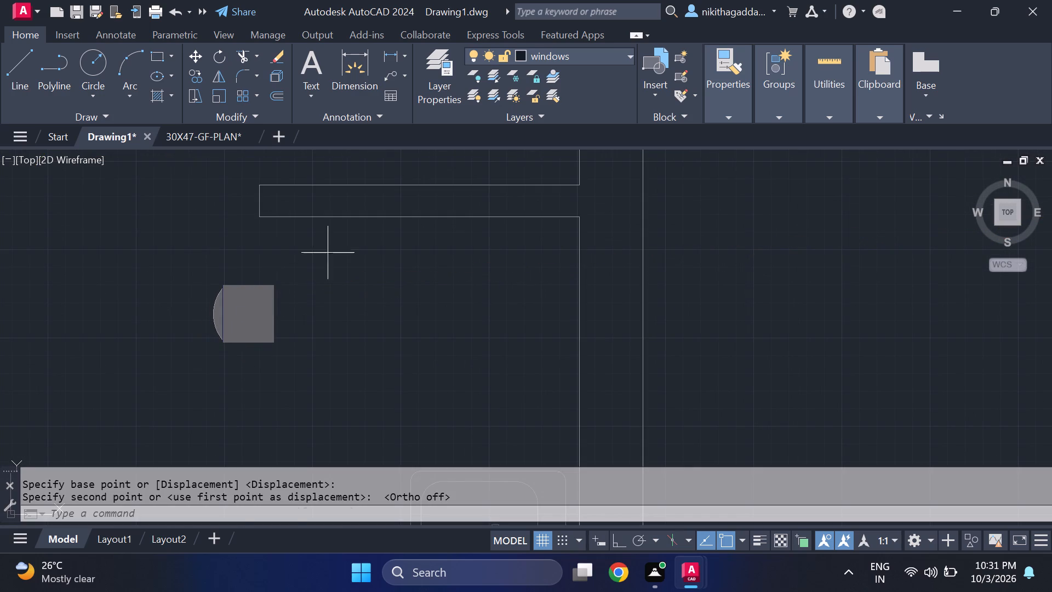
drag(328, 257, 299, 292)
click(158, 355)
text(scale)
key(Return)
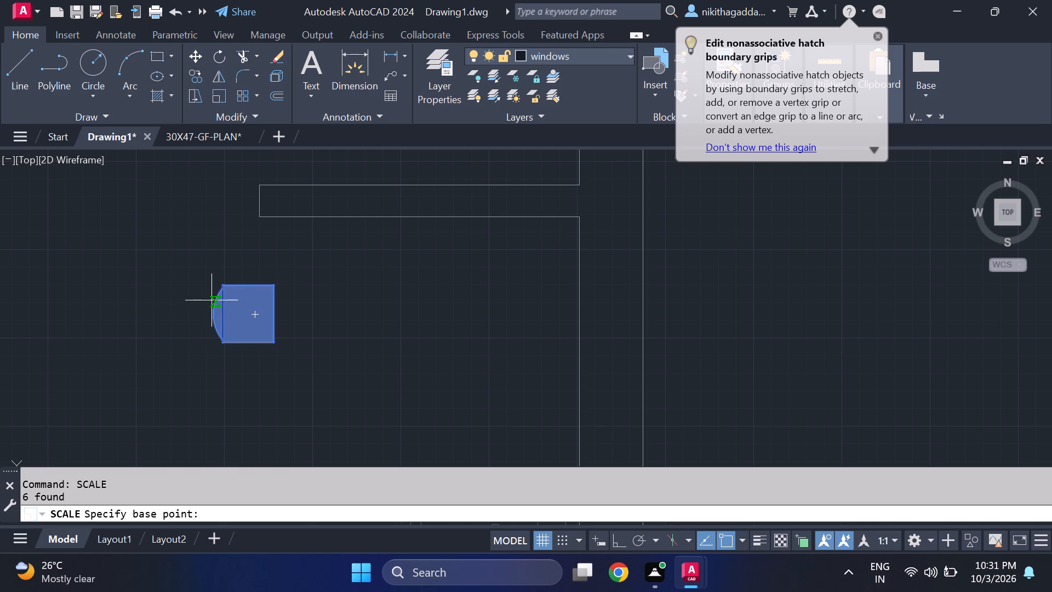
click(254, 314)
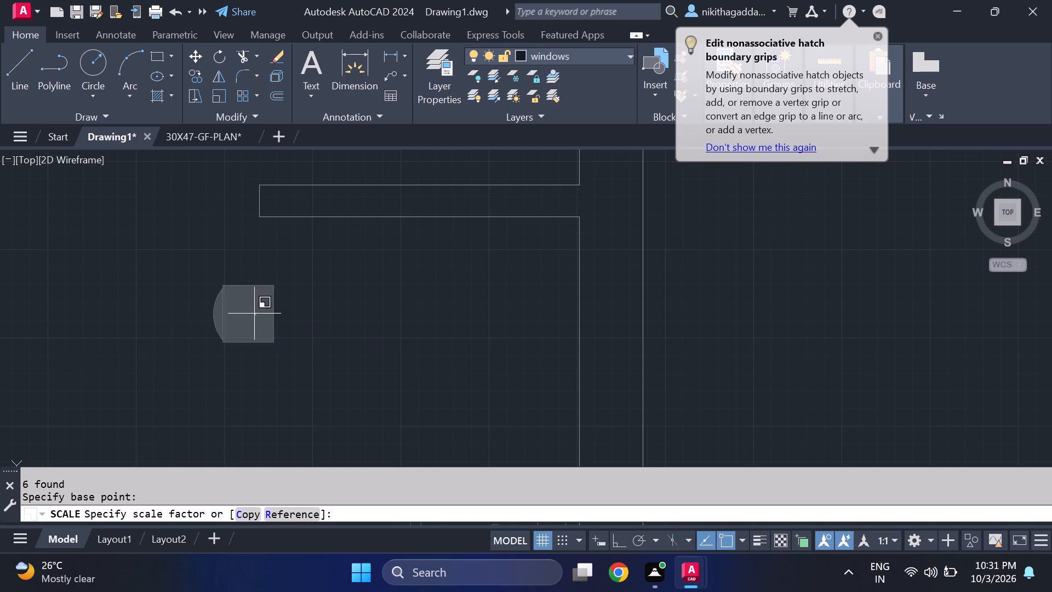
click(283, 272)
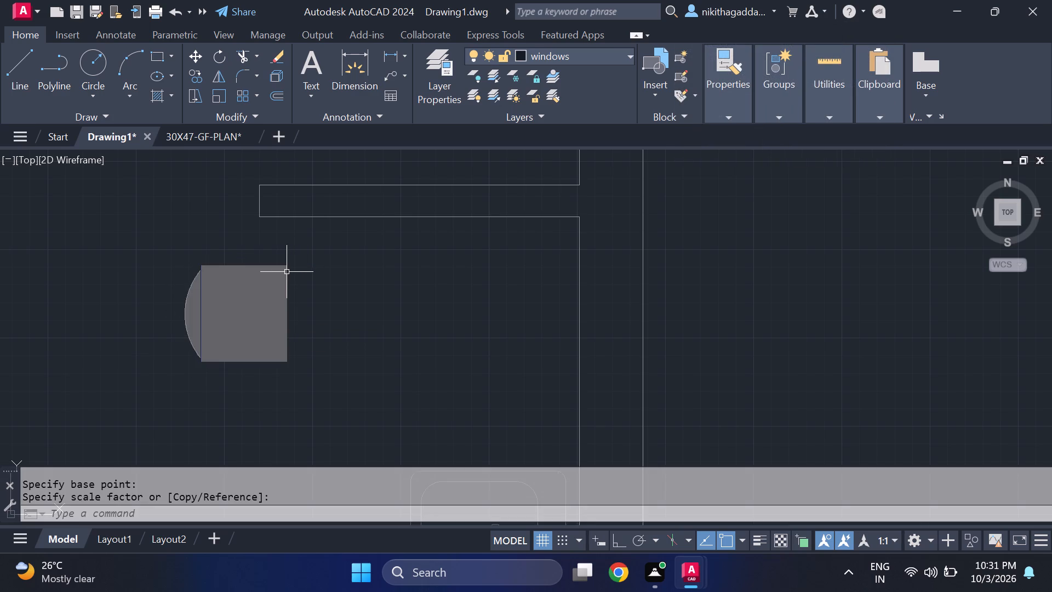
Delete the solid hatch from the seat, keeping its outline.
scroll(288, 275, down, 3)
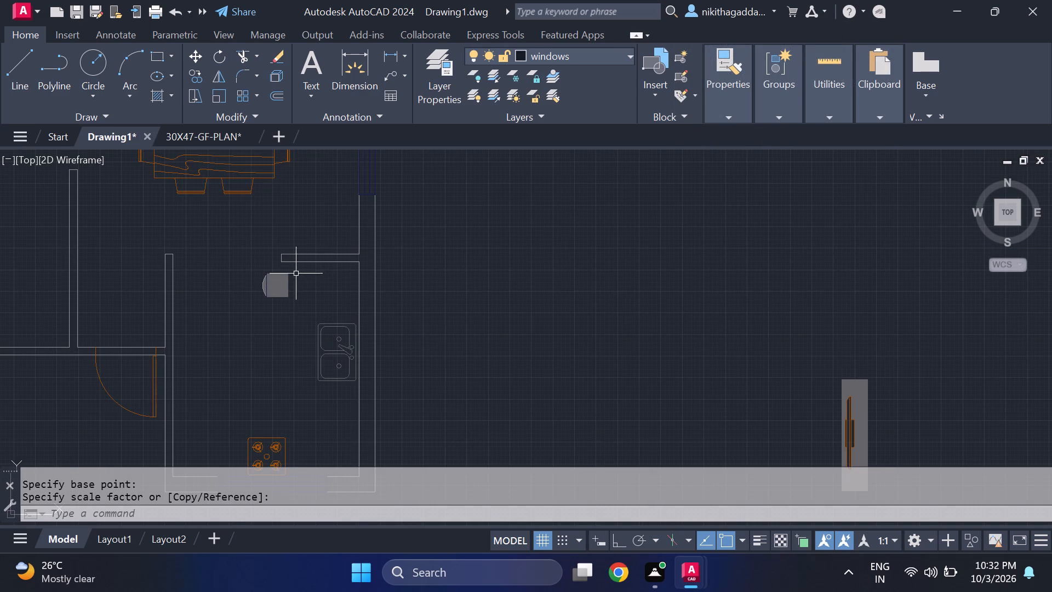
scroll(295, 274, up, 2)
click(275, 293)
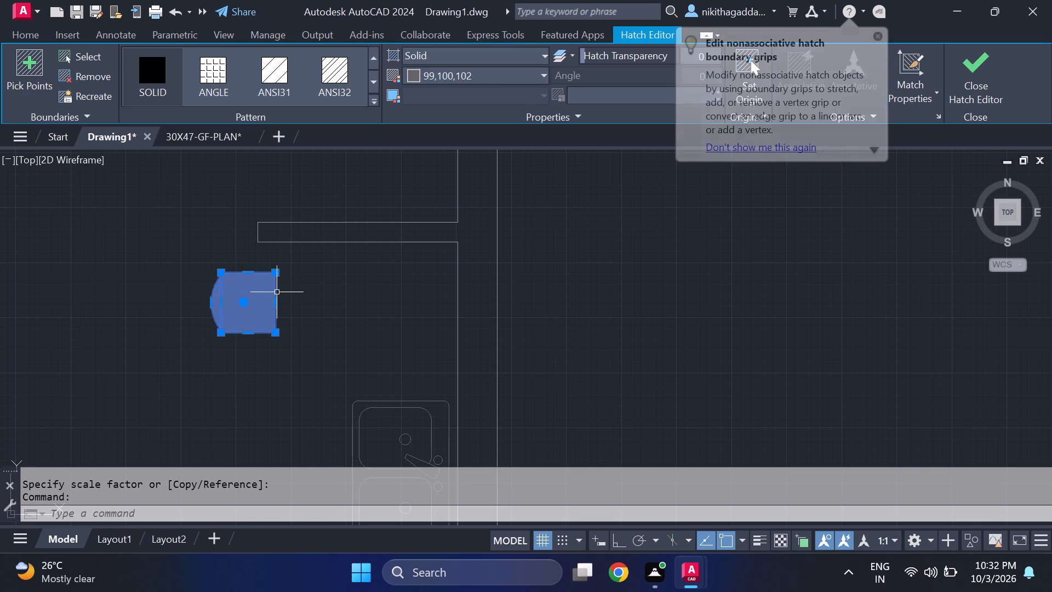
key(Delete)
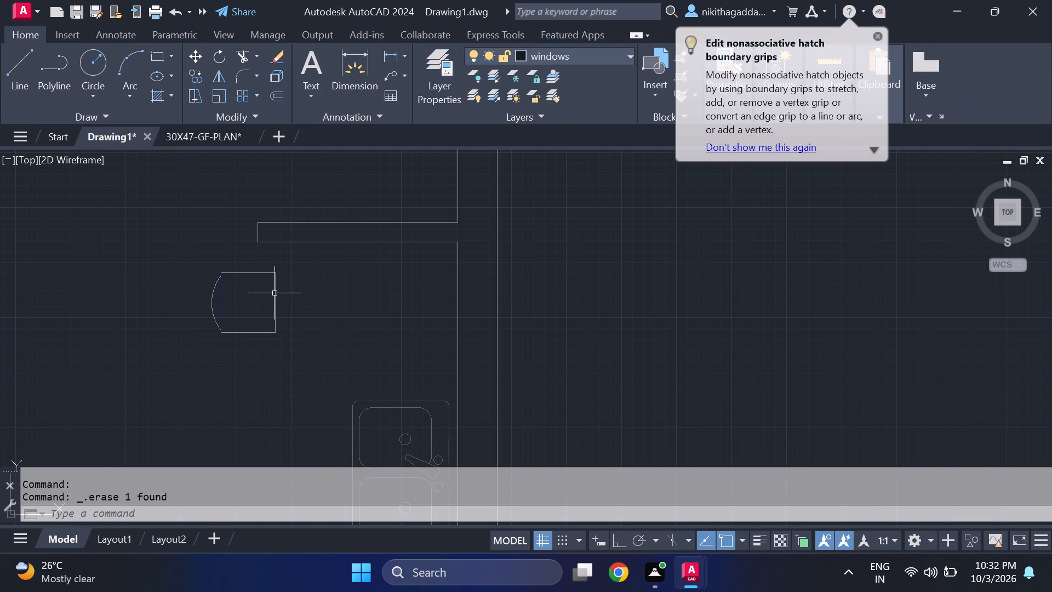
Shorten the seat by moving its east edge slightly west and trimming the overhanging ends of the two side lines.
scroll(185, 384, up, 2)
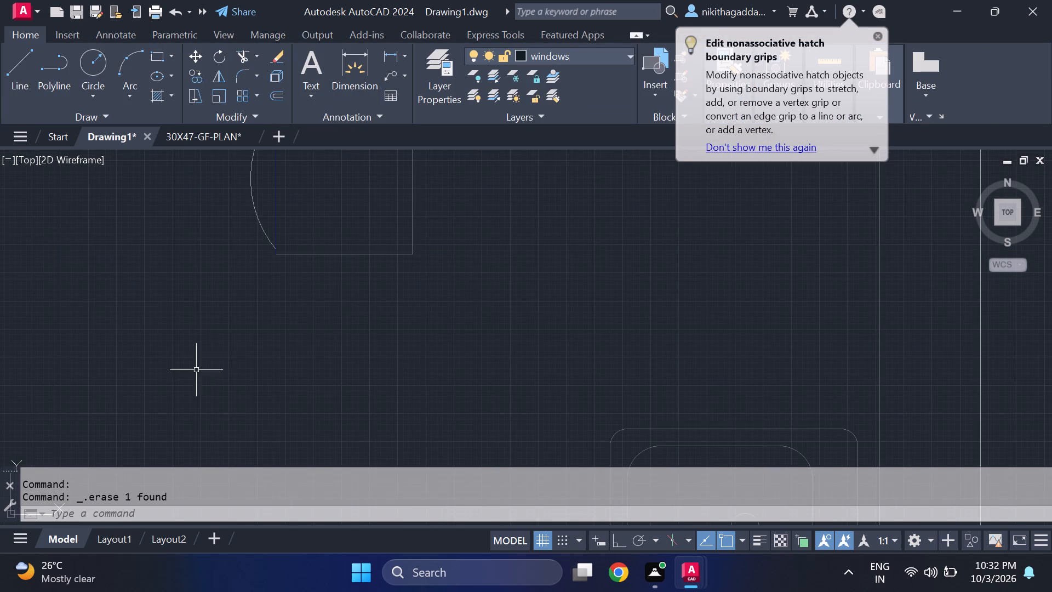
middle_drag(359, 309, 340, 407)
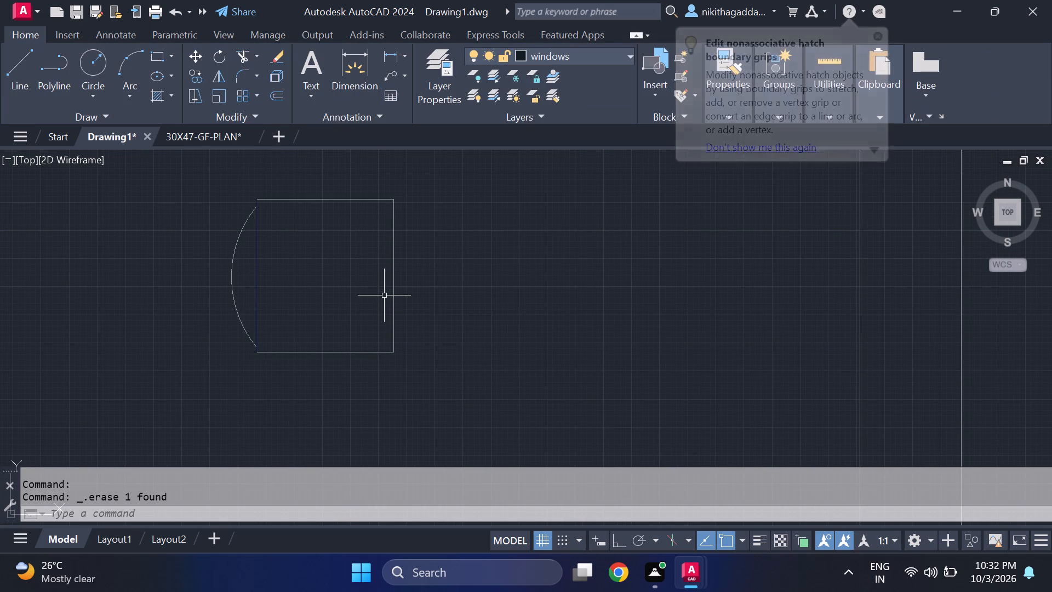
click(393, 286)
key(m)
key(Return)
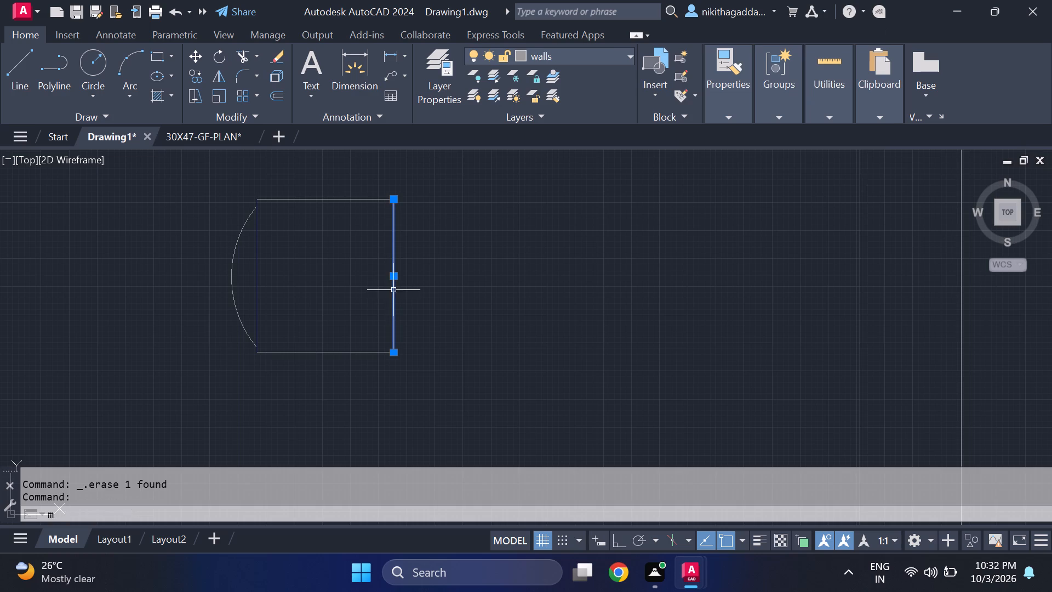
click(392, 348)
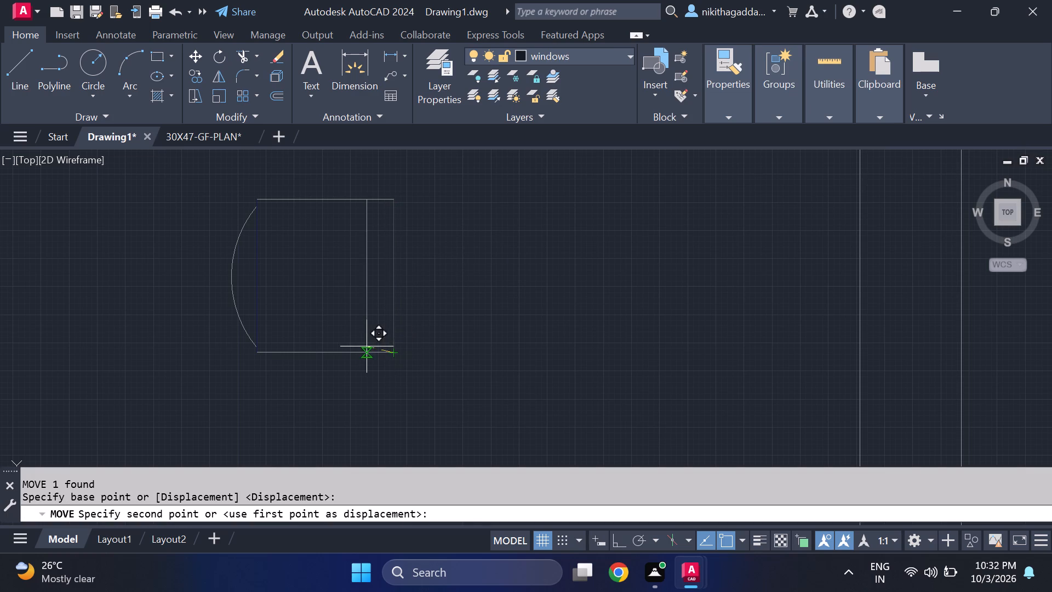
click(363, 352)
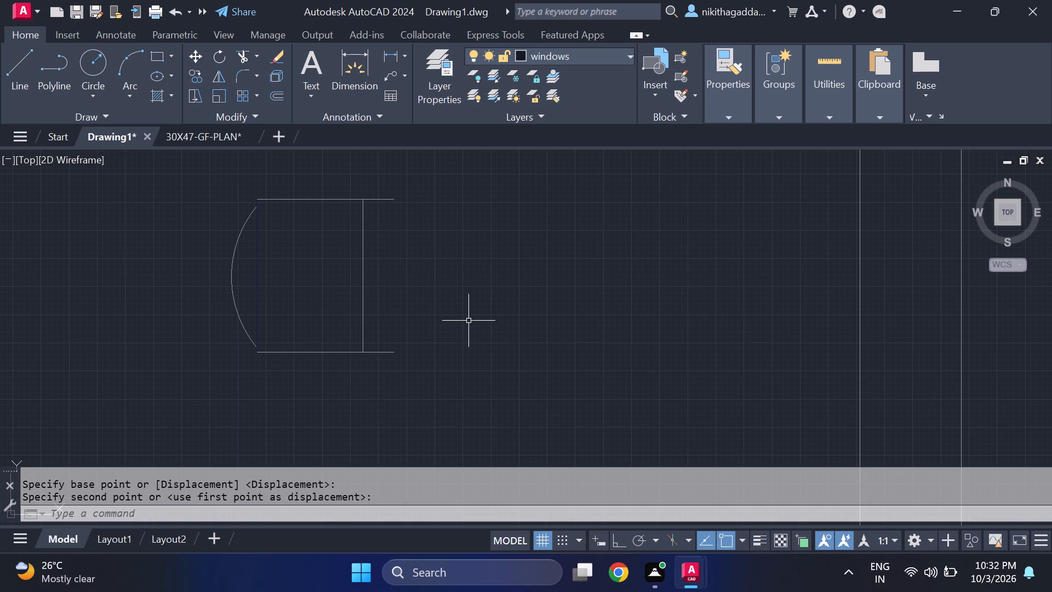
text(tr)
key(Return)
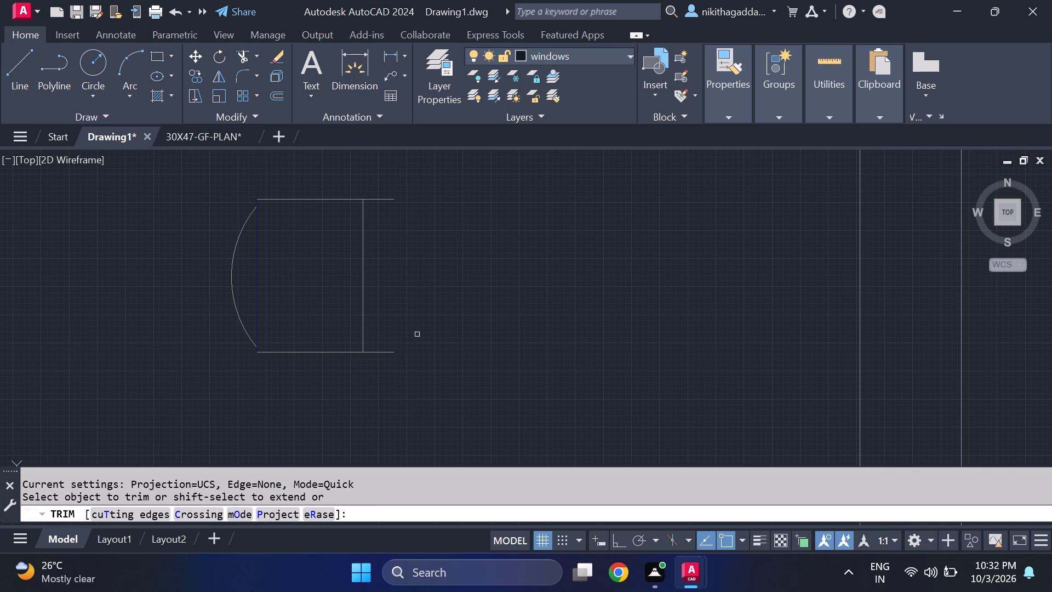
drag(378, 334, 383, 401)
drag(386, 212, 382, 173)
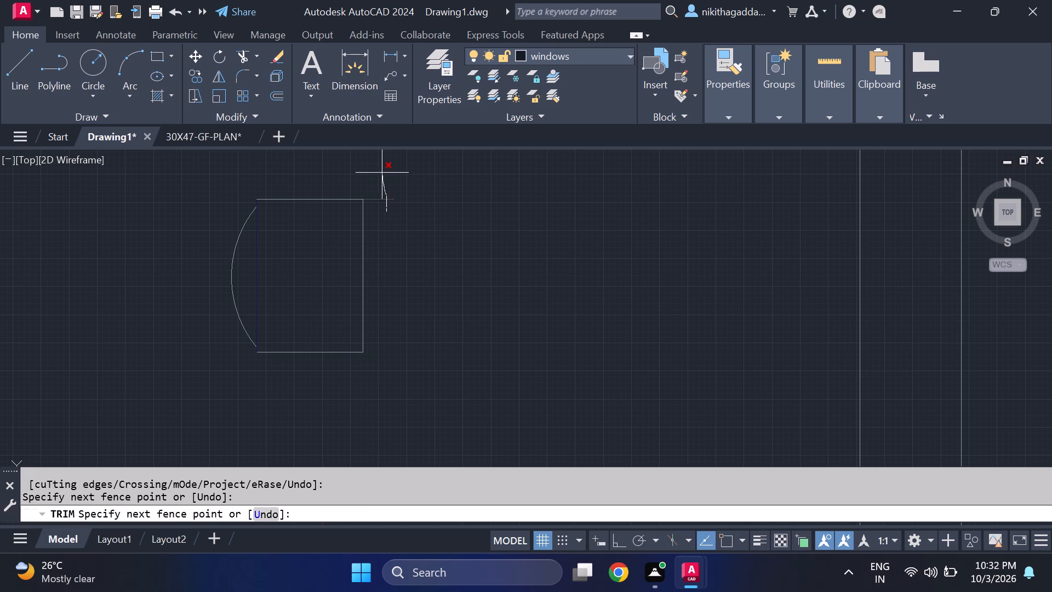
key(Escape)
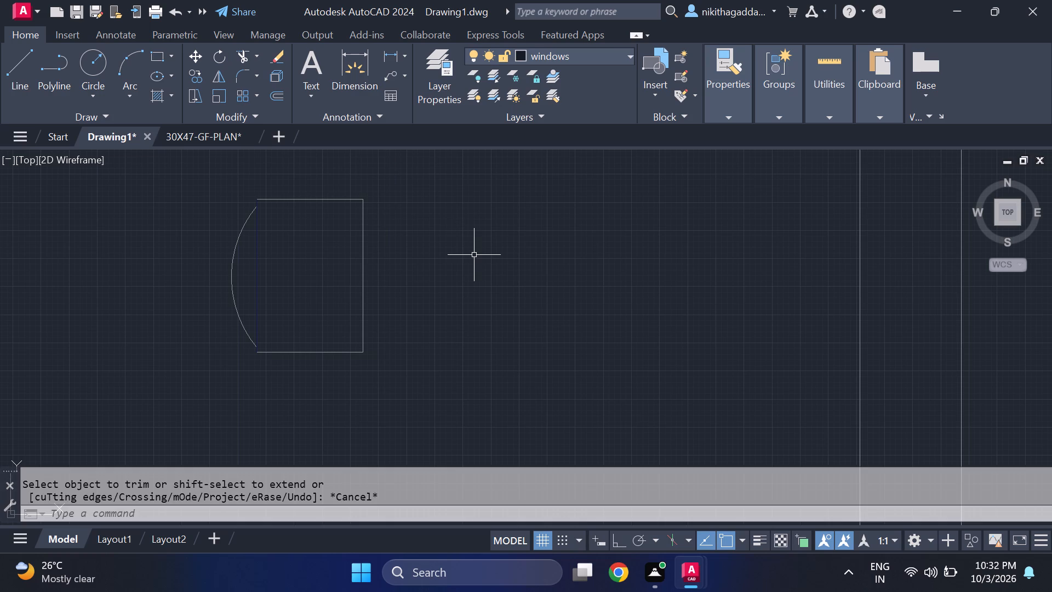
Hatch the shortened rectangle and the arched back with a solid fill in colour 99,100,102.
key(g)
key(Escape)
text(hatch)
key(Return)
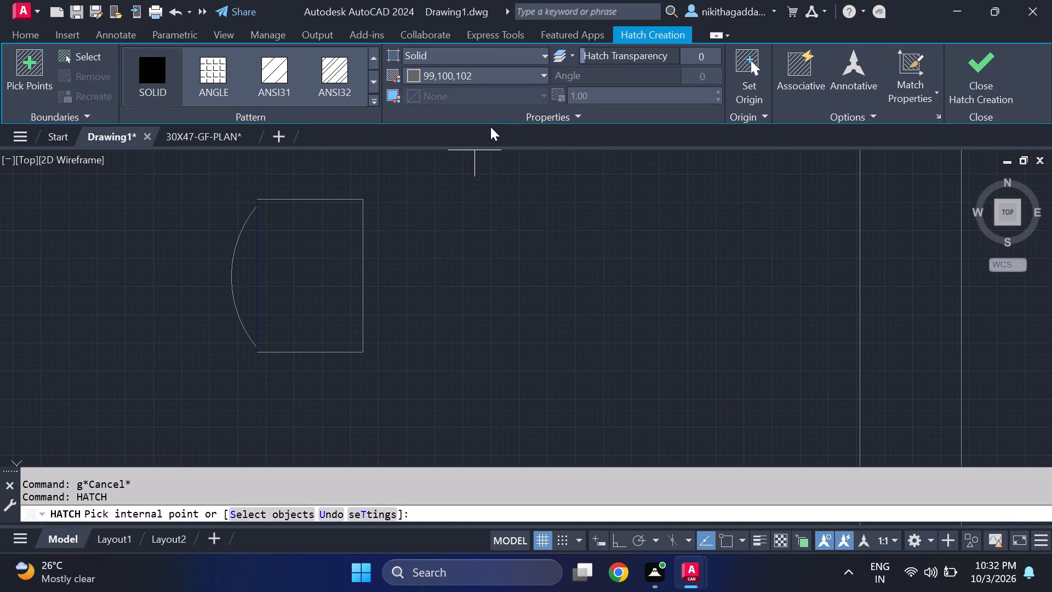
click(285, 293)
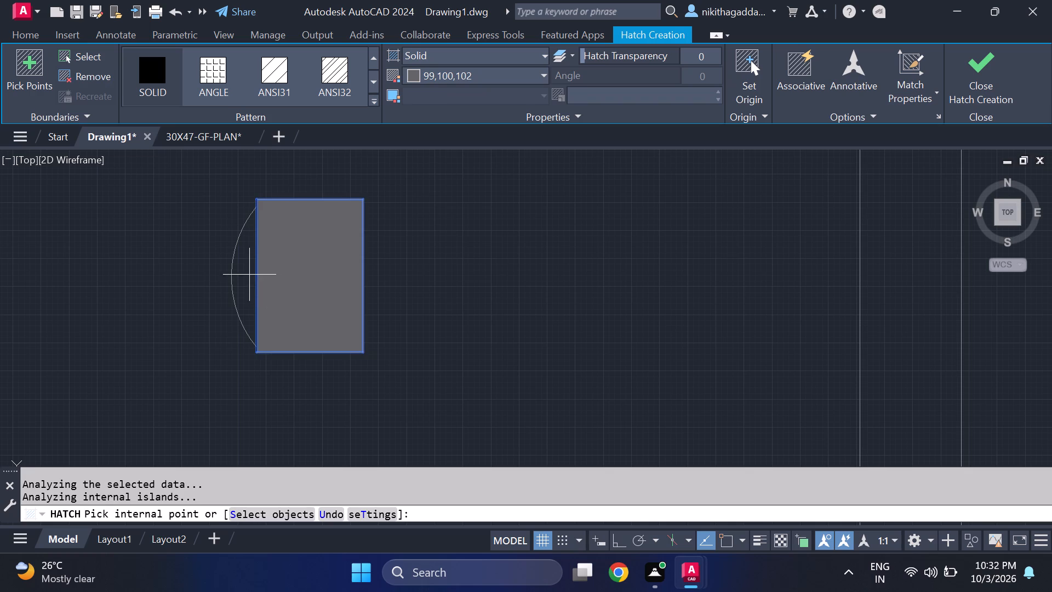
click(248, 273)
click(958, 83)
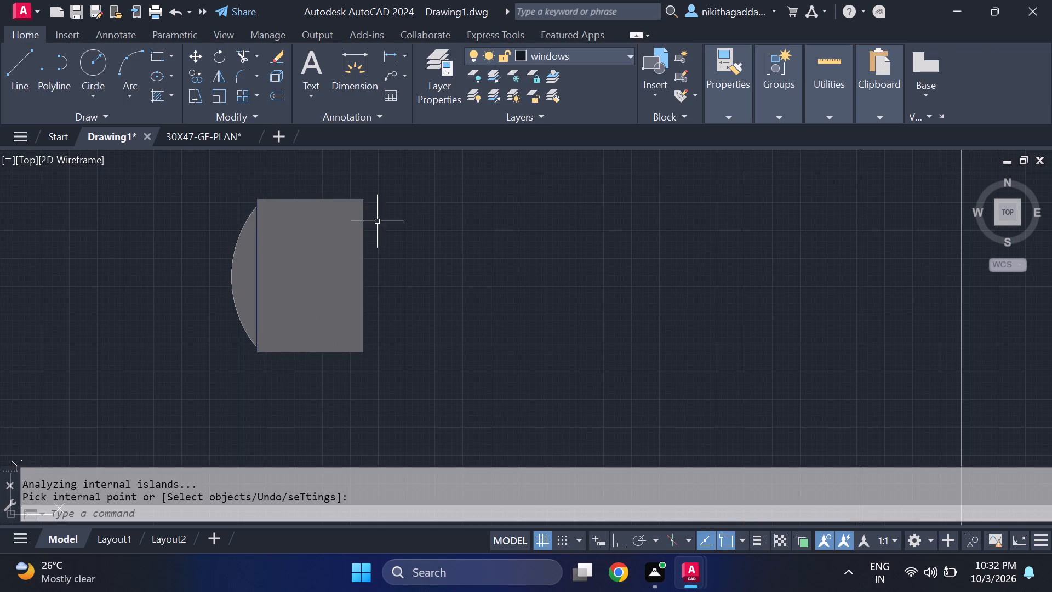
Move the whole hatched seat up against the underside of the short kitchen partition, at its west end.
scroll(403, 190, down, 2)
middle_drag(403, 192, 403, 197)
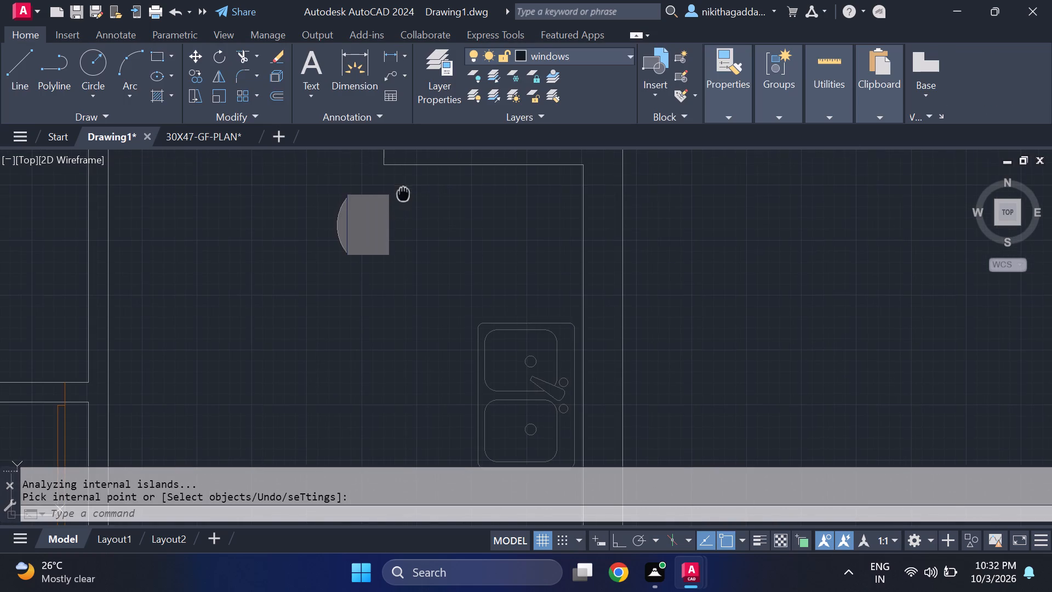
middle_drag(403, 197, 397, 242)
drag(403, 234, 396, 241)
click(276, 353)
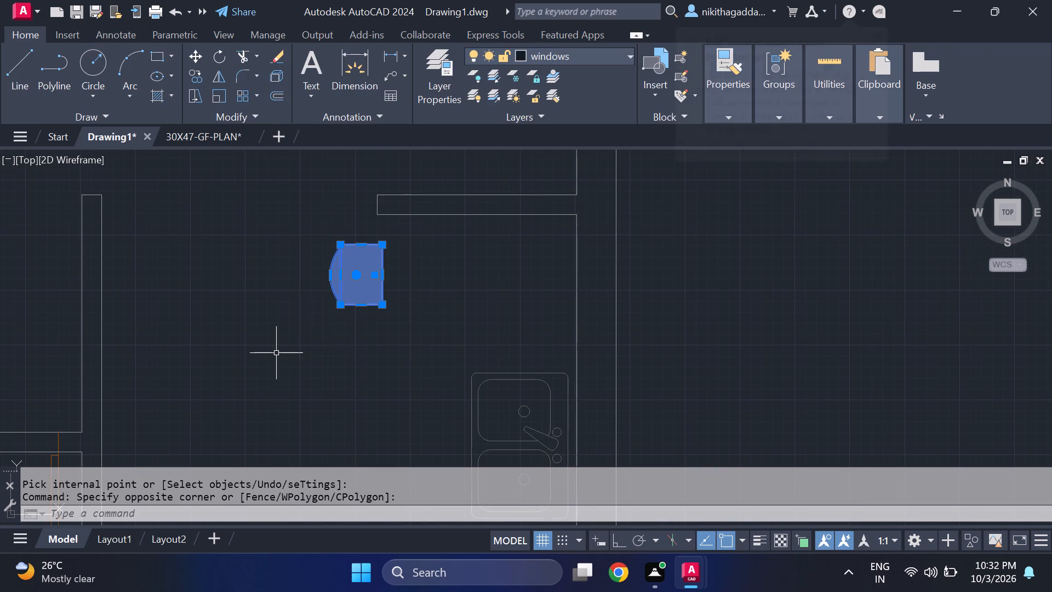
key(m)
key(Return)
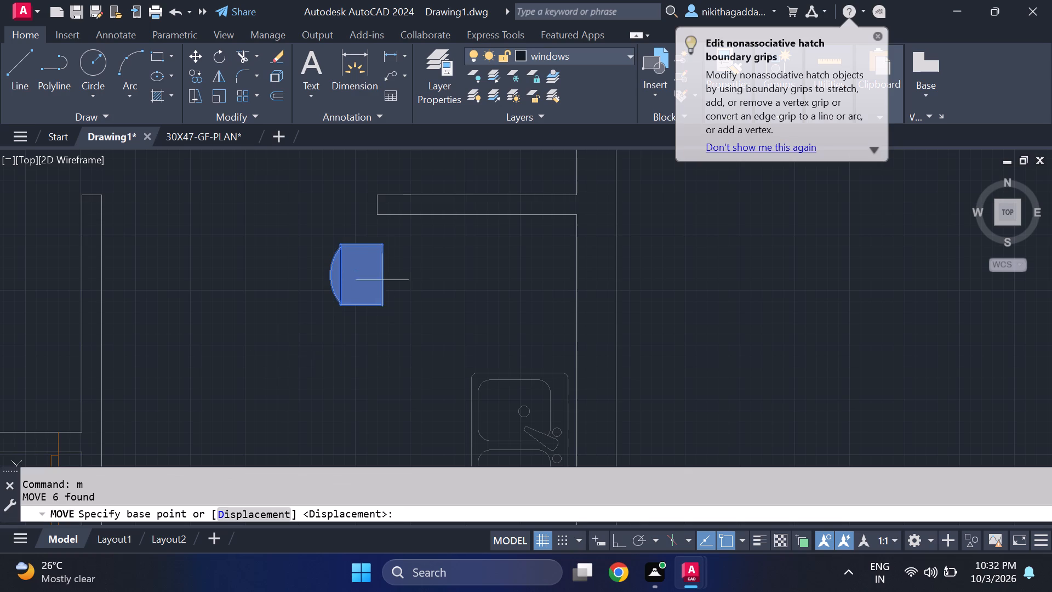
click(384, 270)
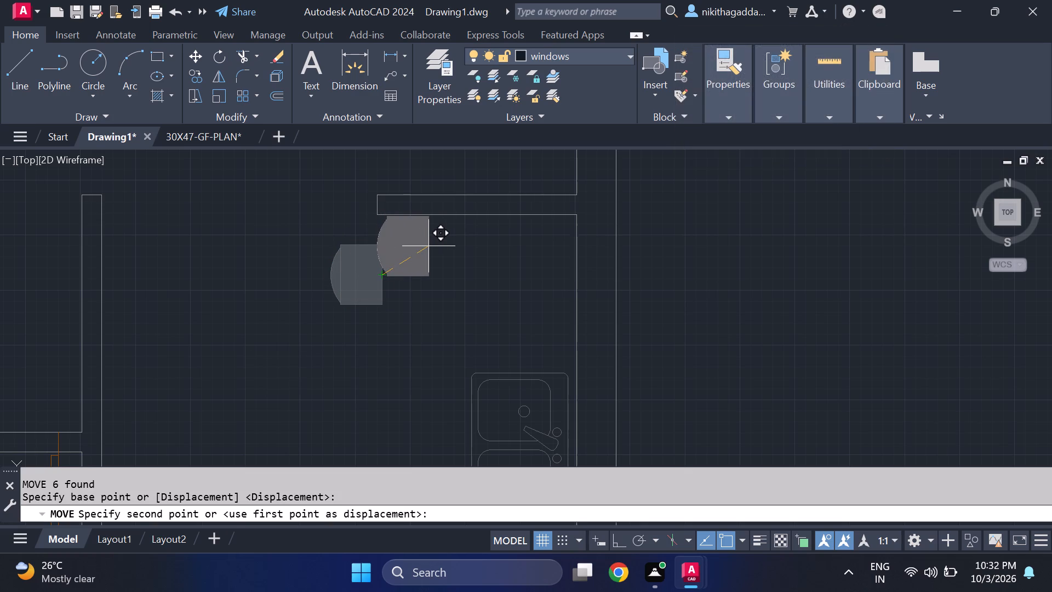
click(415, 246)
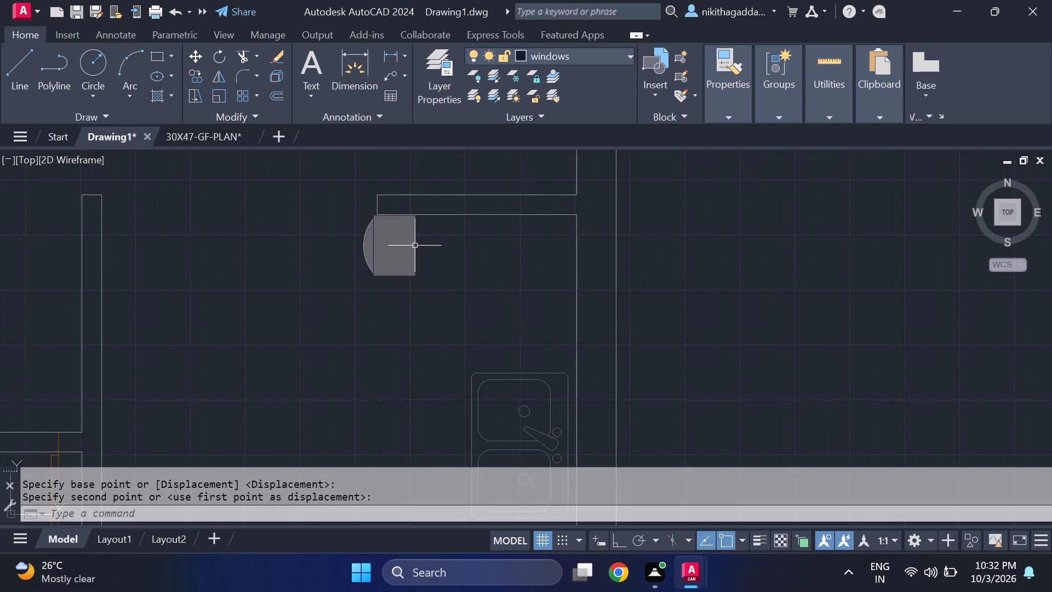
Scale up the whole hatched seat slightly, using its north-east corner at the partition as the base point.
scroll(413, 254, down, 4)
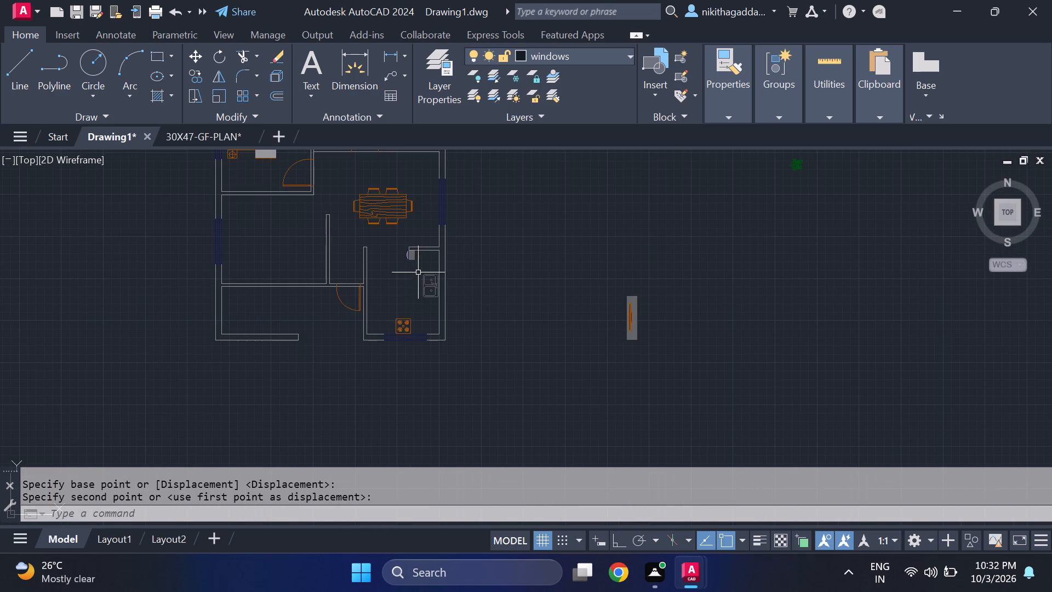
scroll(419, 246, up, 3)
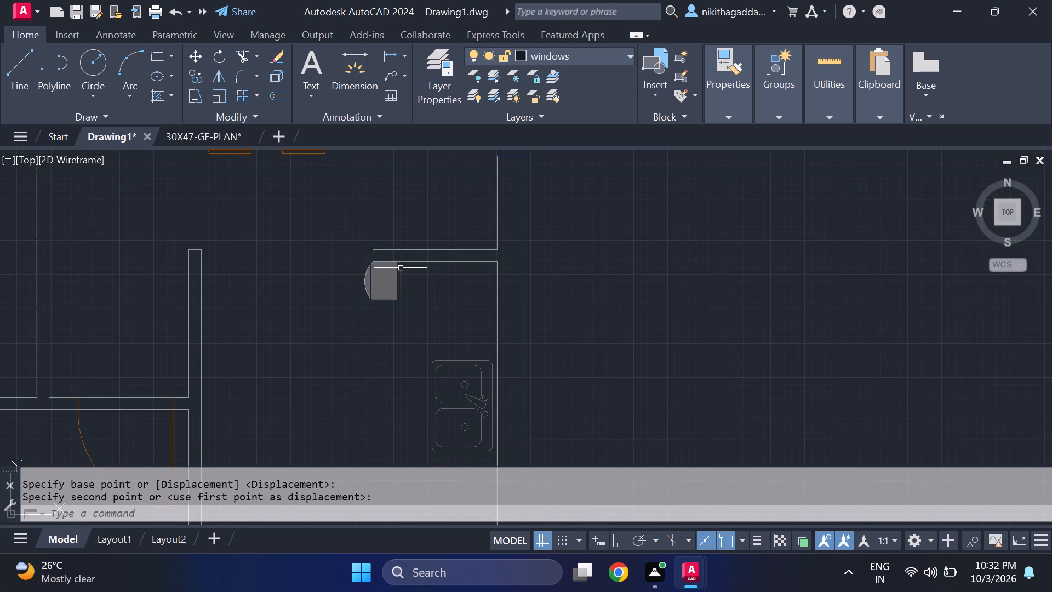
scroll(399, 268, up, 3)
click(416, 257)
click(217, 400)
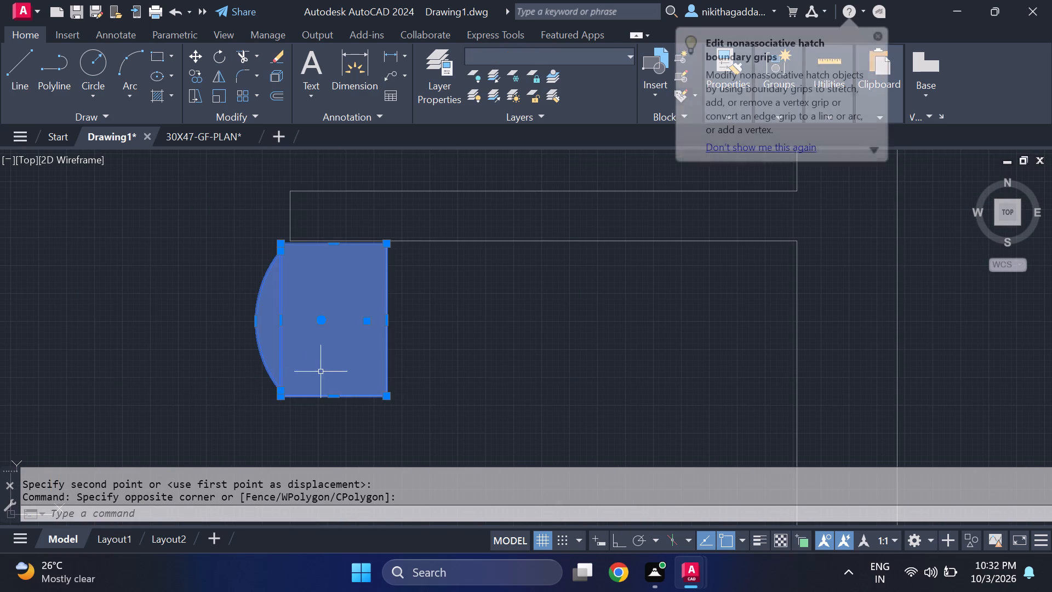
scroll(401, 355, up, 1)
scroll(401, 355, down, 3)
text(scale)
key(Return)
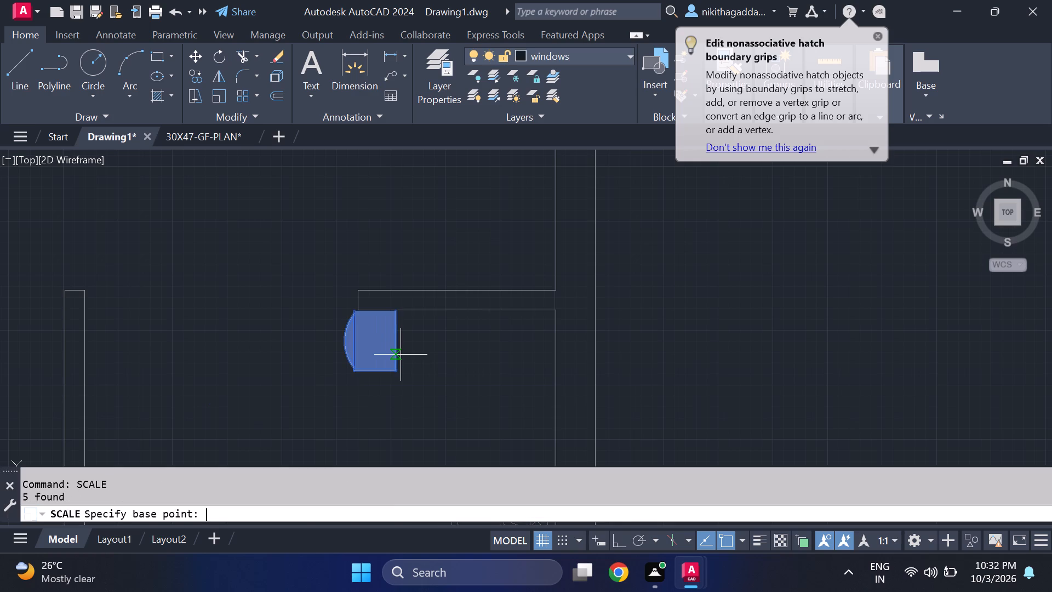
scroll(396, 327, up, 5)
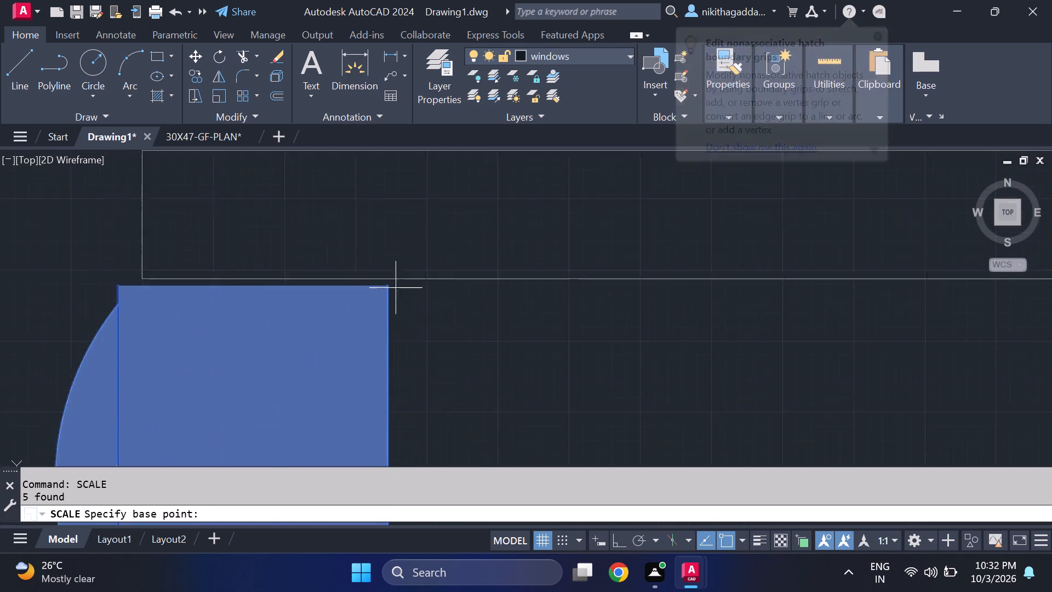
click(385, 284)
scroll(381, 322, down, 4)
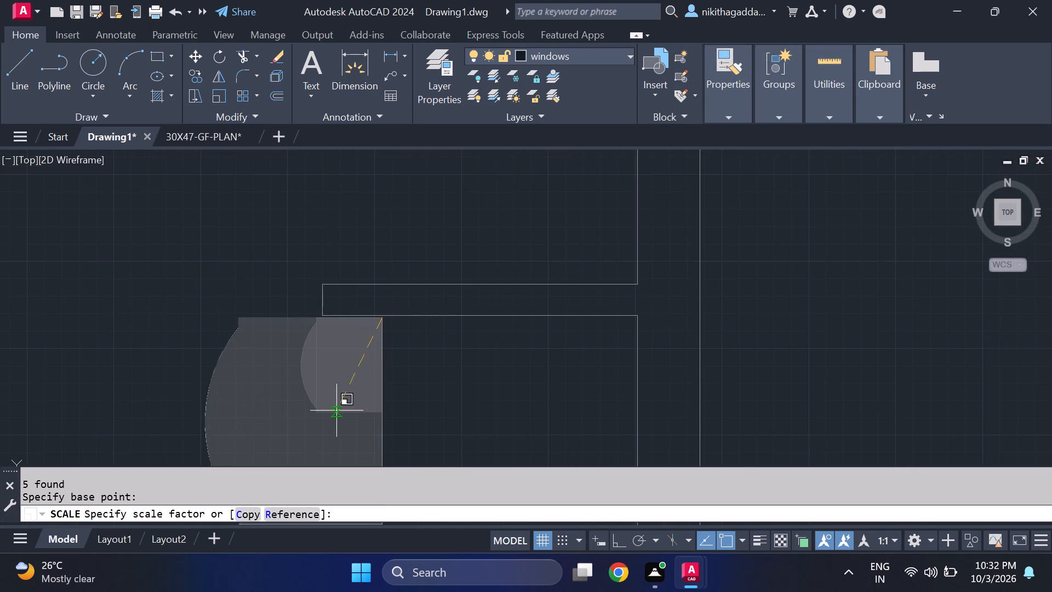
scroll(350, 396, down, 2)
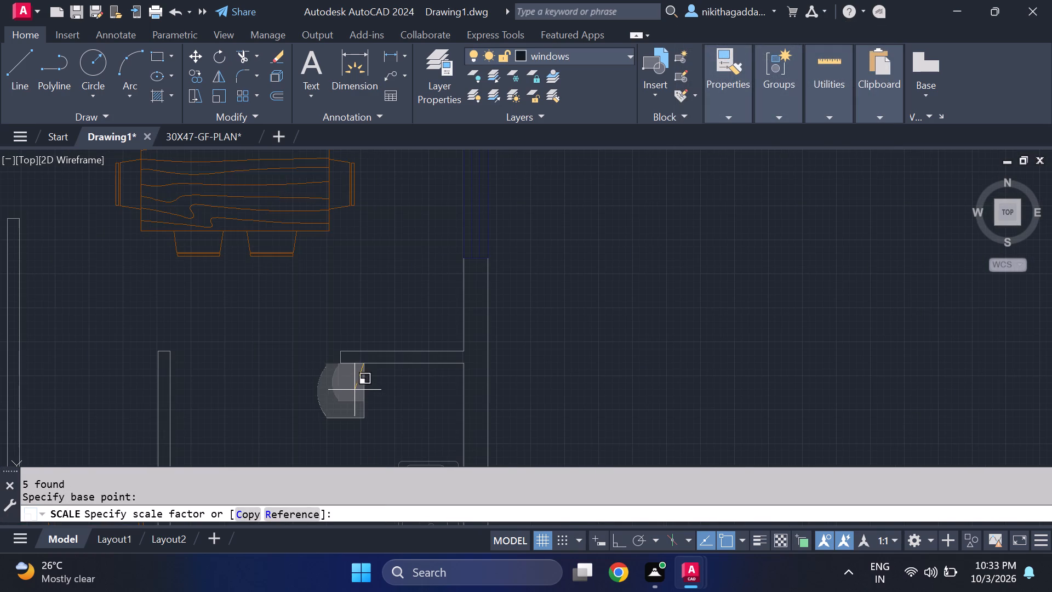
scroll(357, 389, up, 3)
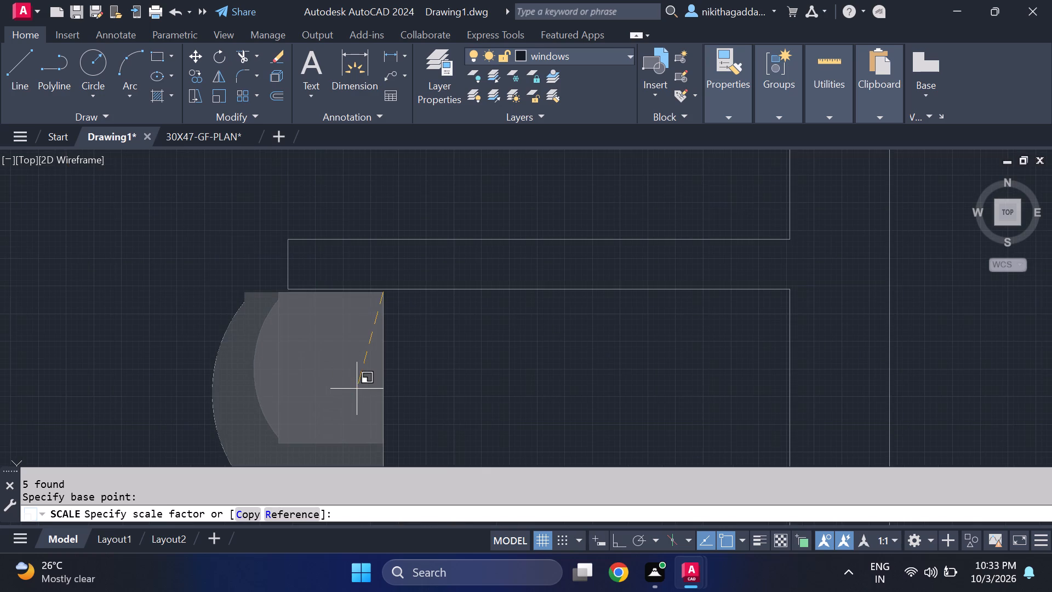
click(357, 390)
Move the enlarged seat slightly east so its rectangle's west edge lines up with the west end of the partition.
scroll(361, 388, down, 4)
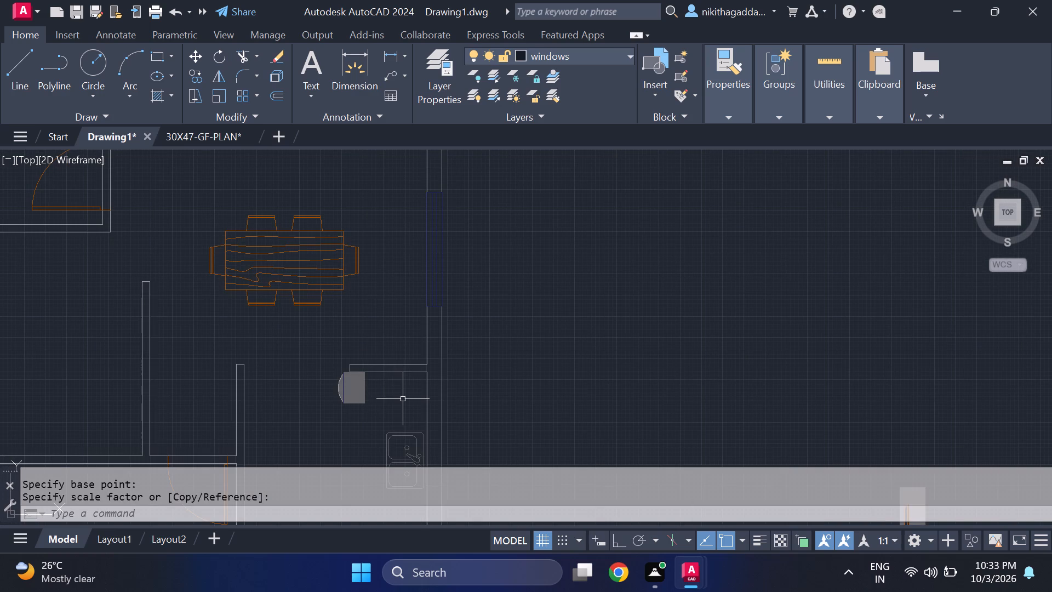
middle_drag(387, 362, 377, 332)
scroll(352, 359, up, 2)
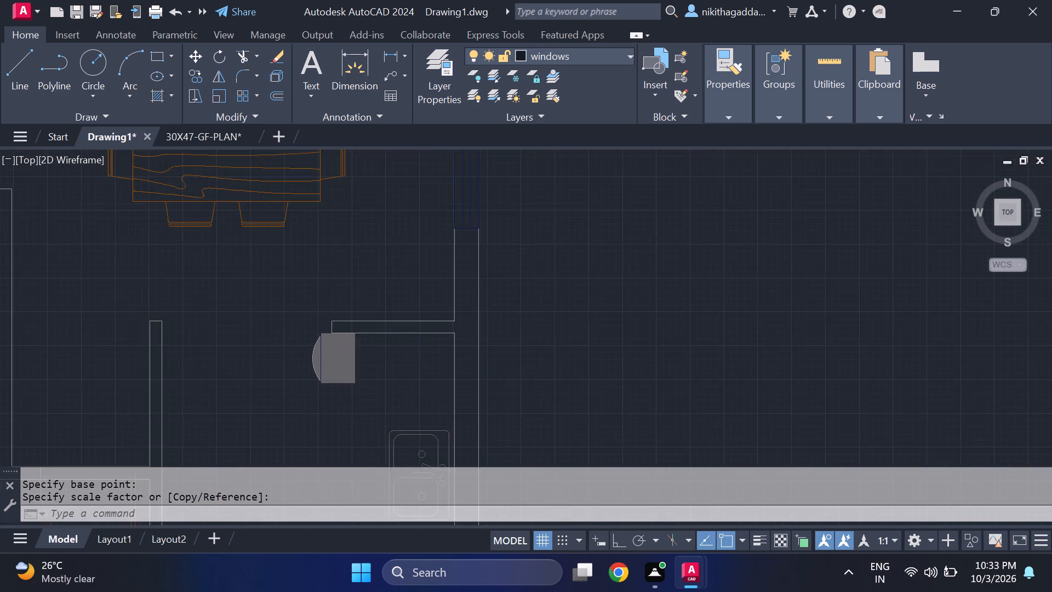
scroll(352, 359, up, 1)
click(380, 327)
click(222, 418)
scroll(307, 317, up, 1)
scroll(305, 331, down, 1)
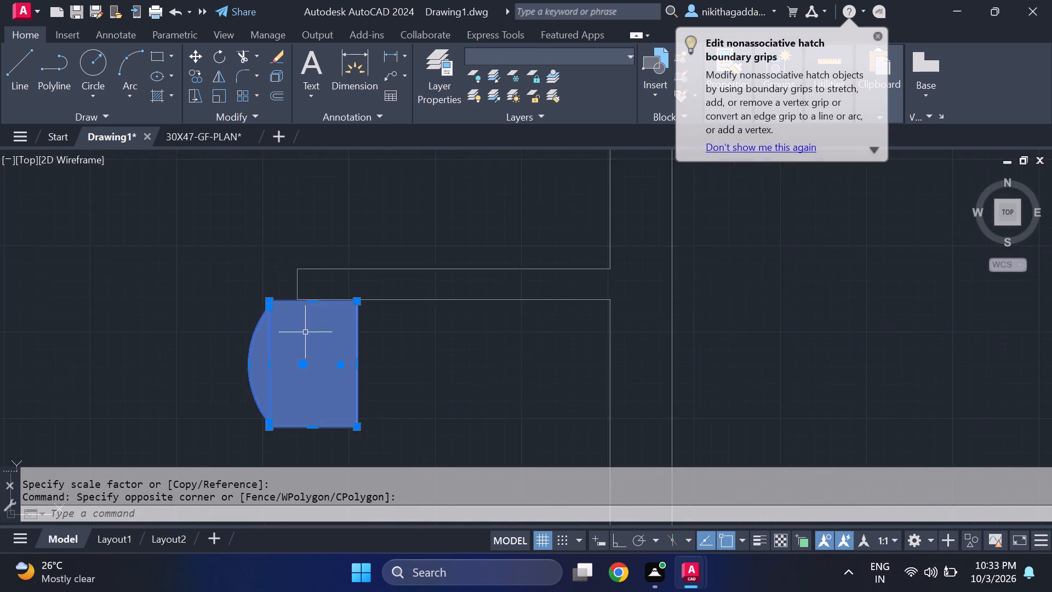
scroll(307, 336, down, 1)
key(m)
key(Return)
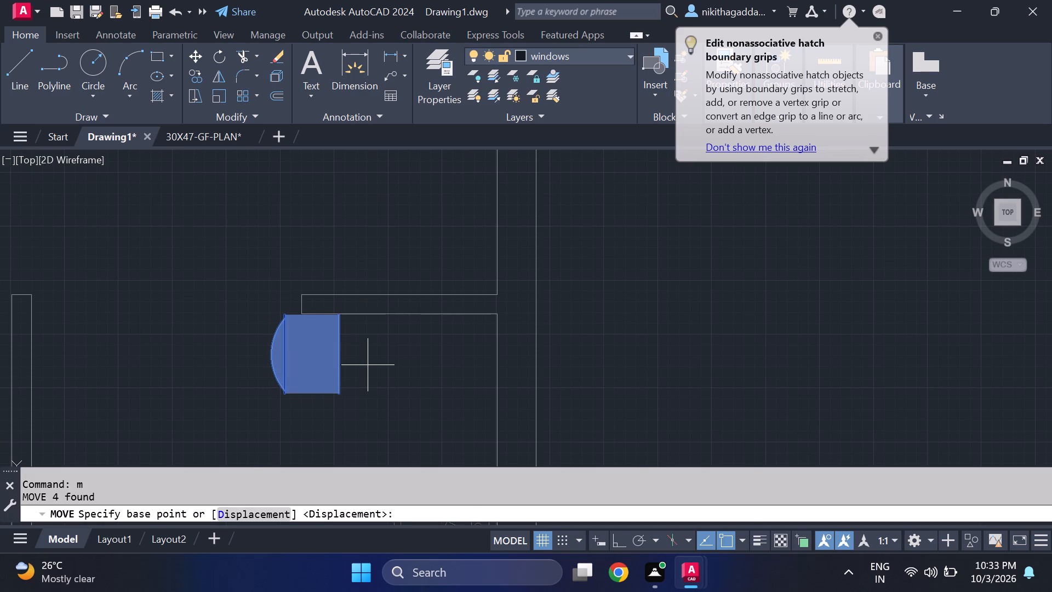
scroll(334, 398, up, 2)
click(353, 378)
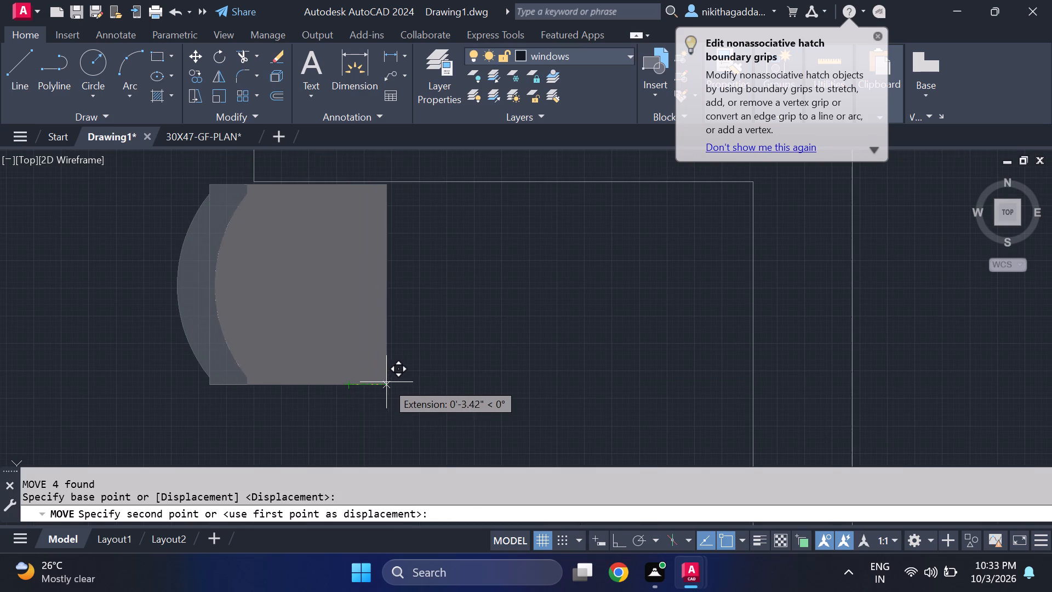
click(393, 386)
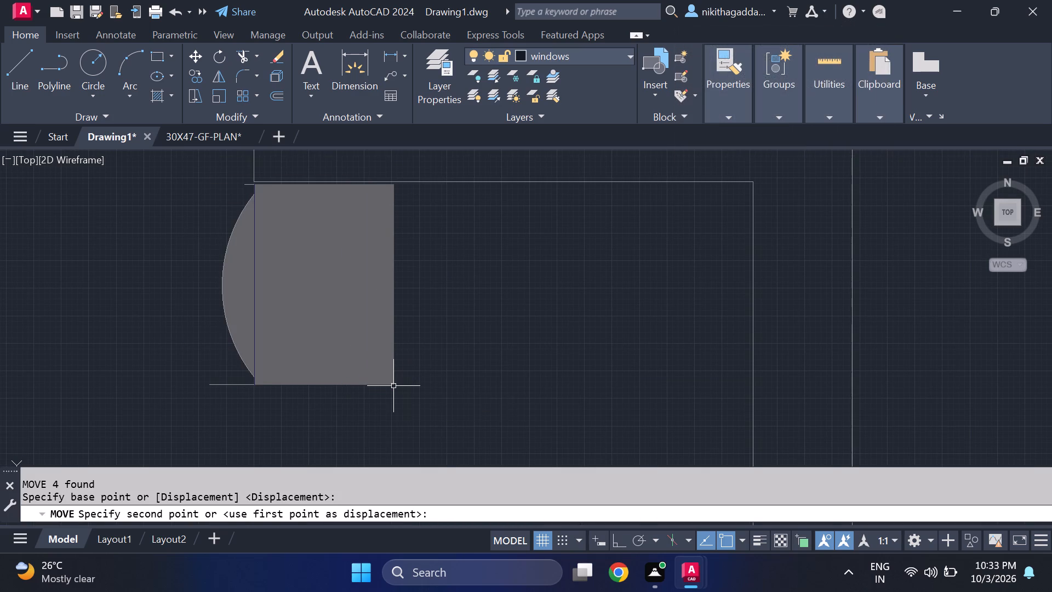
Move the left-behind south edge line of the seat east to the rectangle's south-west corner.
click(243, 386)
key(m)
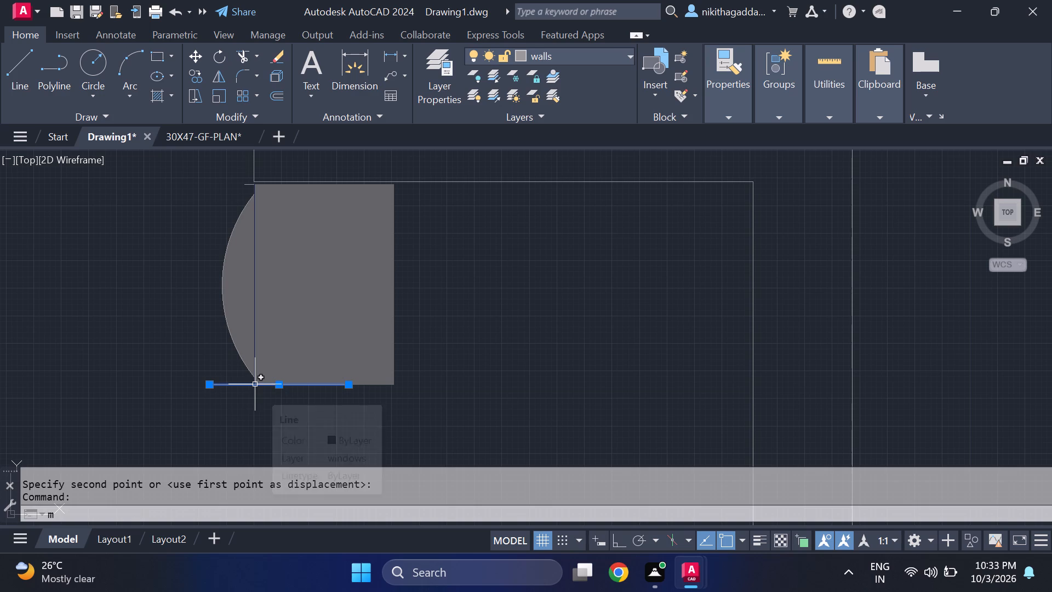
key(Return)
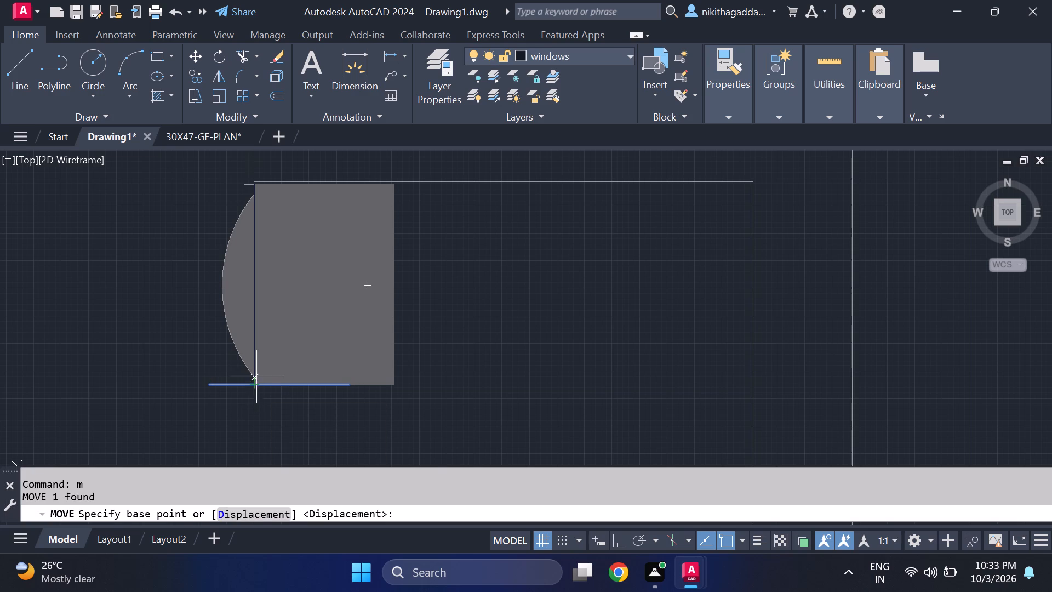
click(203, 389)
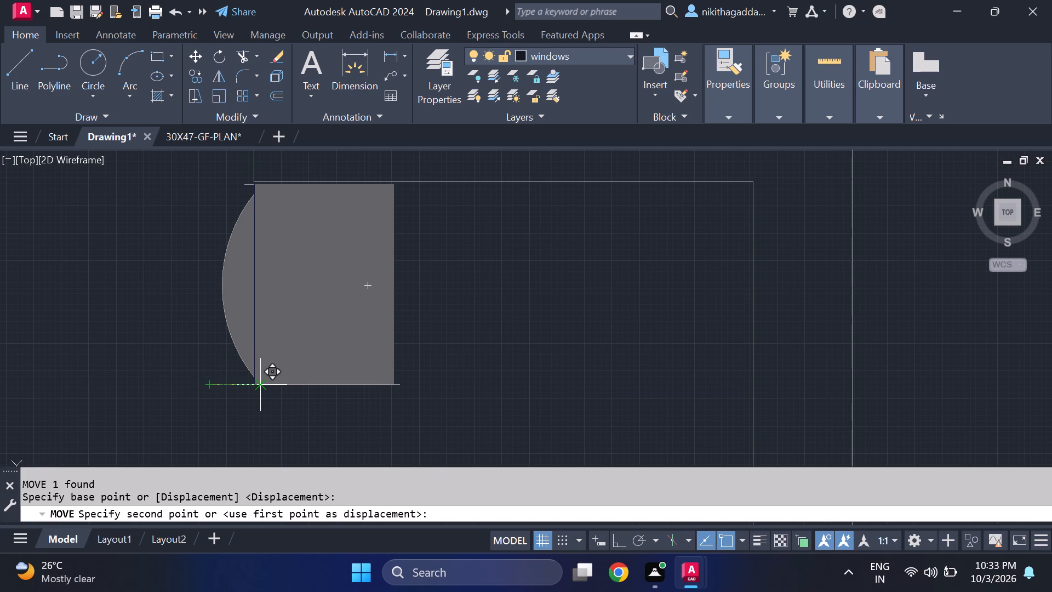
click(253, 383)
Draw the kitchen counter edge on the walls layer: orthogonally about 7'-8" south from the seat's north-east corner, and west to the kitchen's west wall.
scroll(422, 361, down, 2)
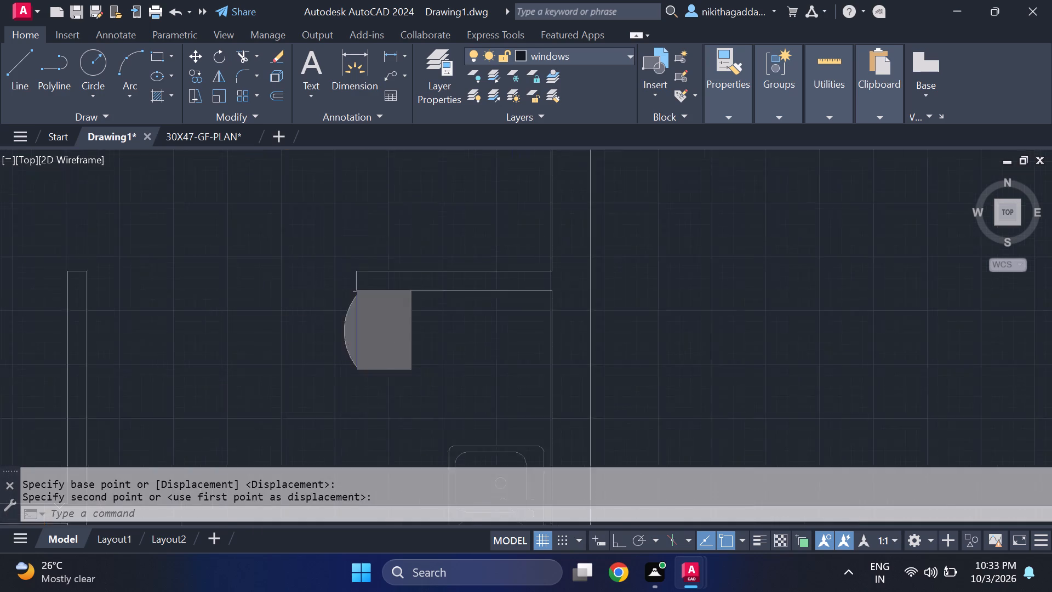
scroll(422, 362, down, 5)
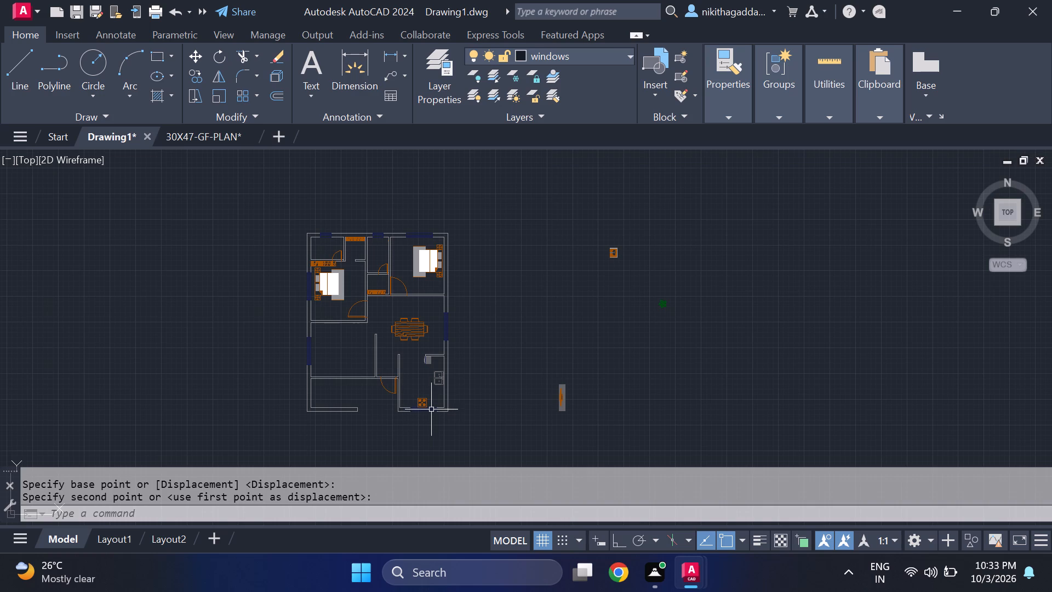
scroll(451, 374, up, 2)
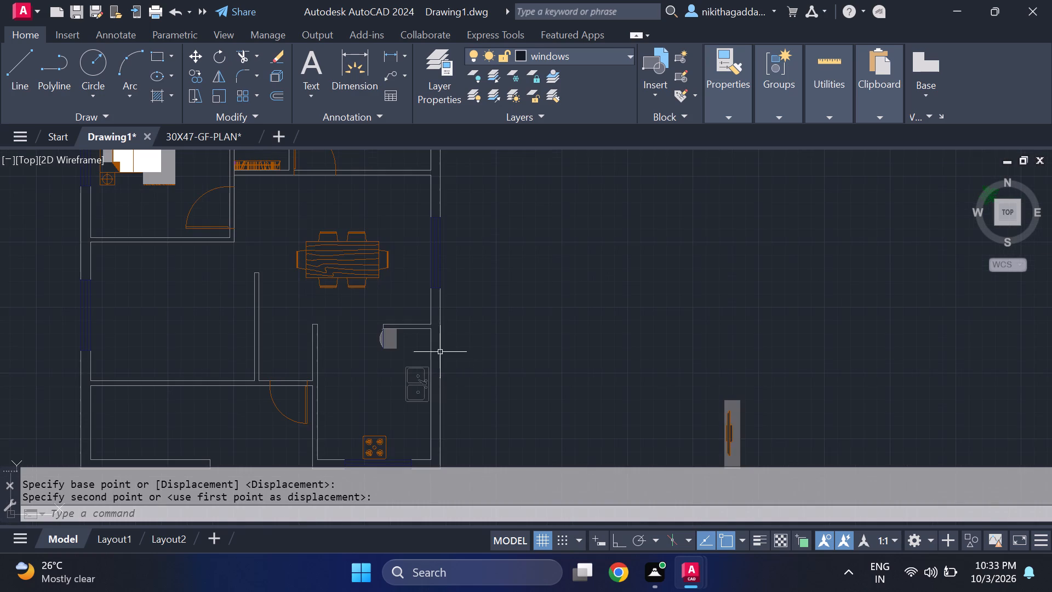
click(613, 60)
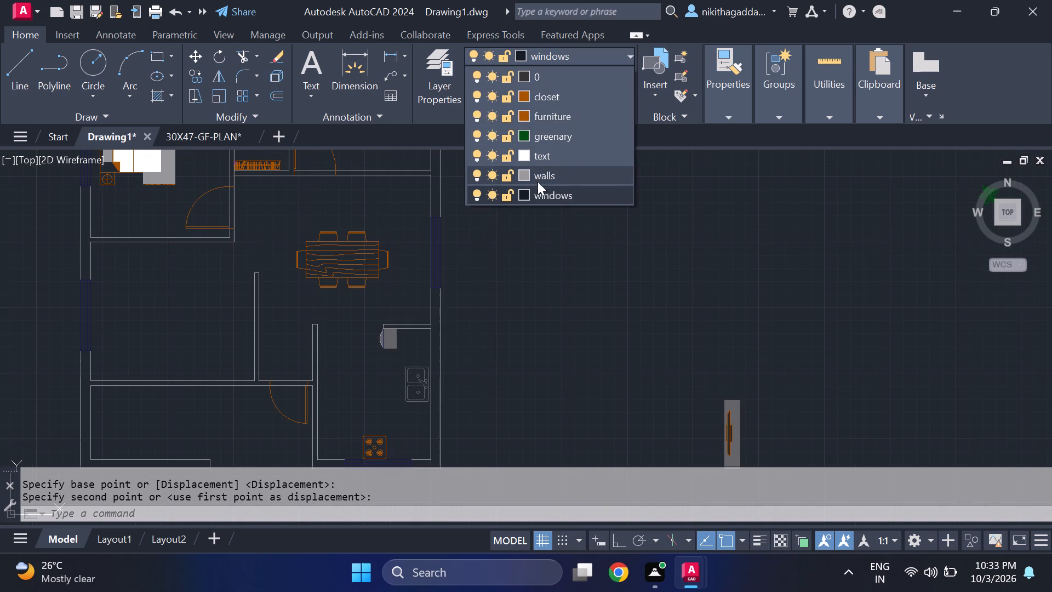
click(537, 179)
key(l)
key(Return)
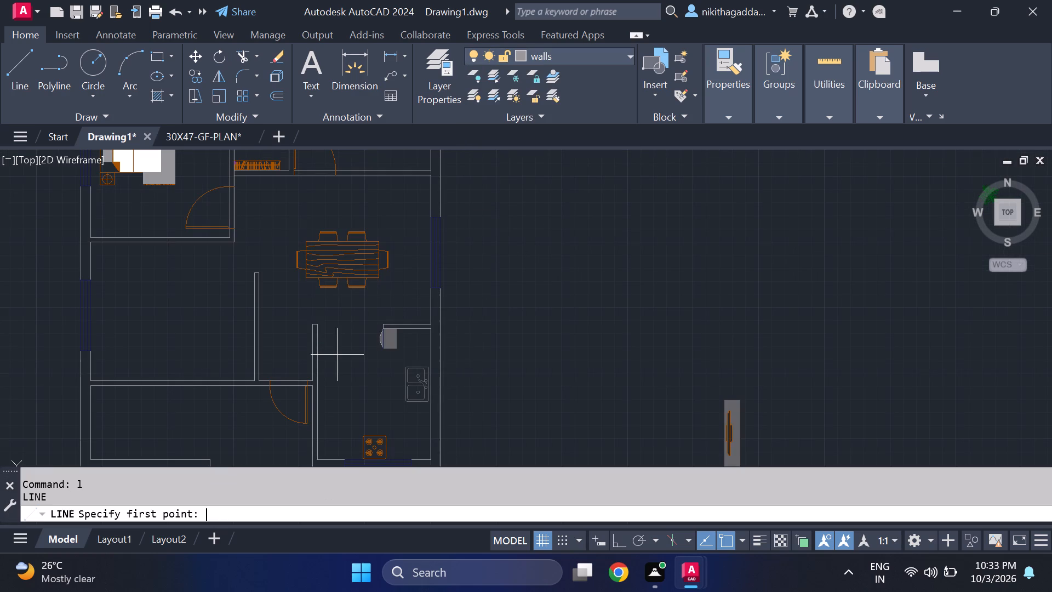
scroll(403, 328, up, 1)
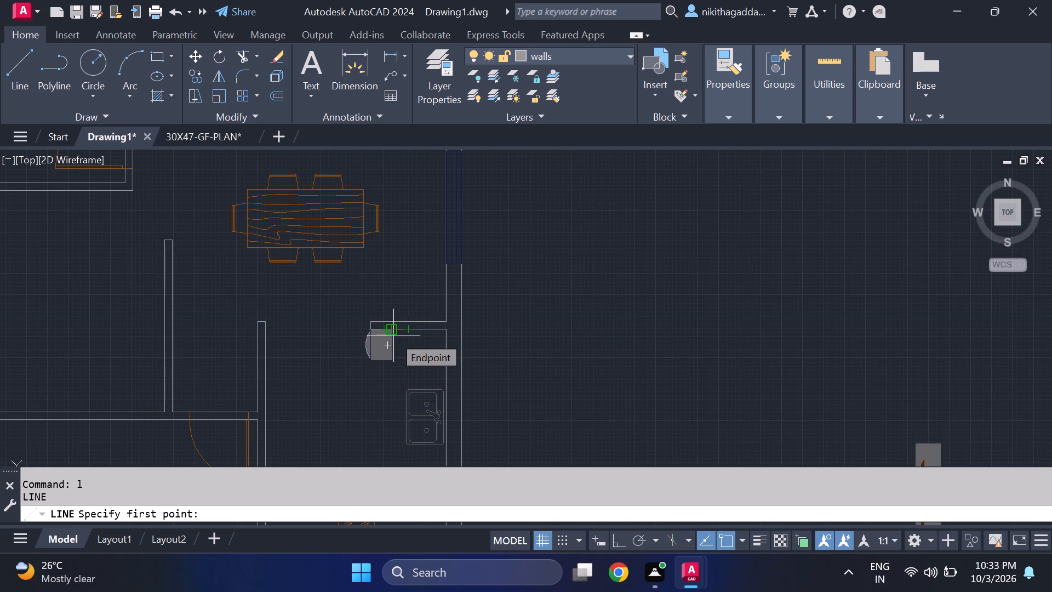
scroll(393, 335, up, 1)
click(389, 328)
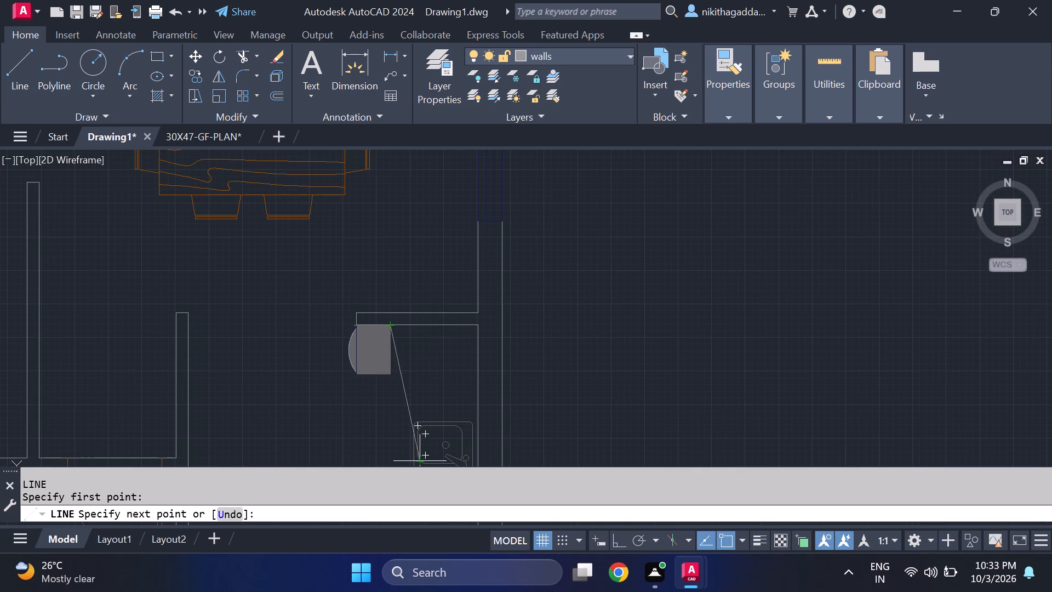
middle_drag(386, 435, 358, 303)
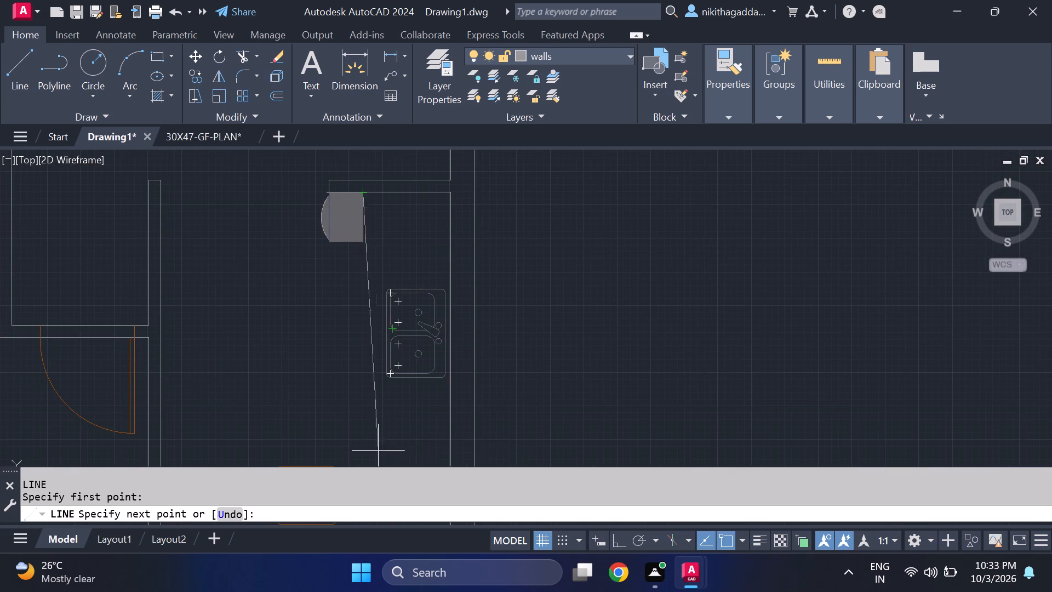
middle_drag(371, 436, 369, 394)
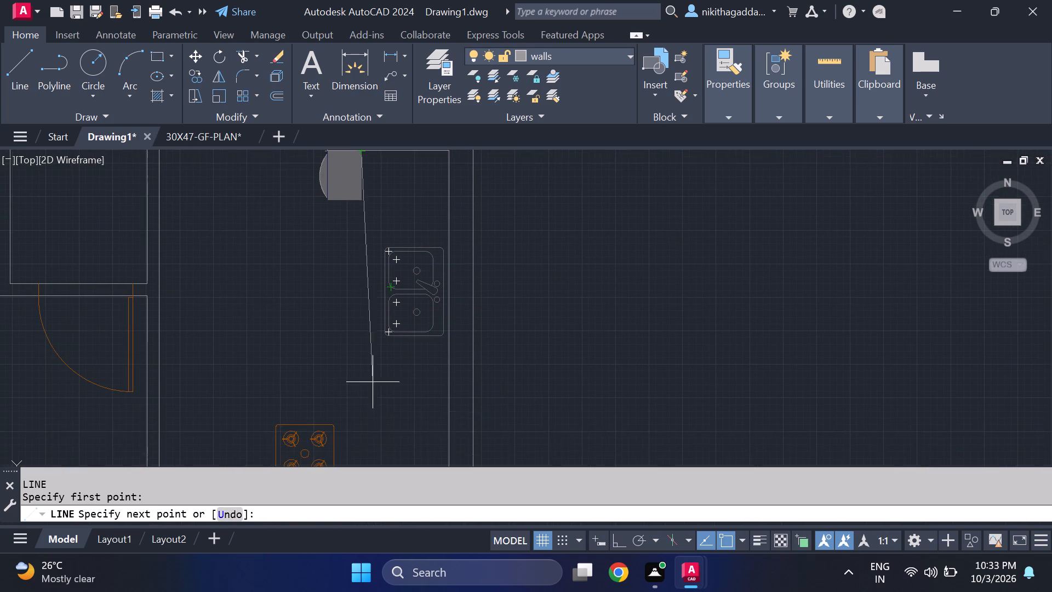
middle_click(380, 350)
scroll(381, 351, down, 2)
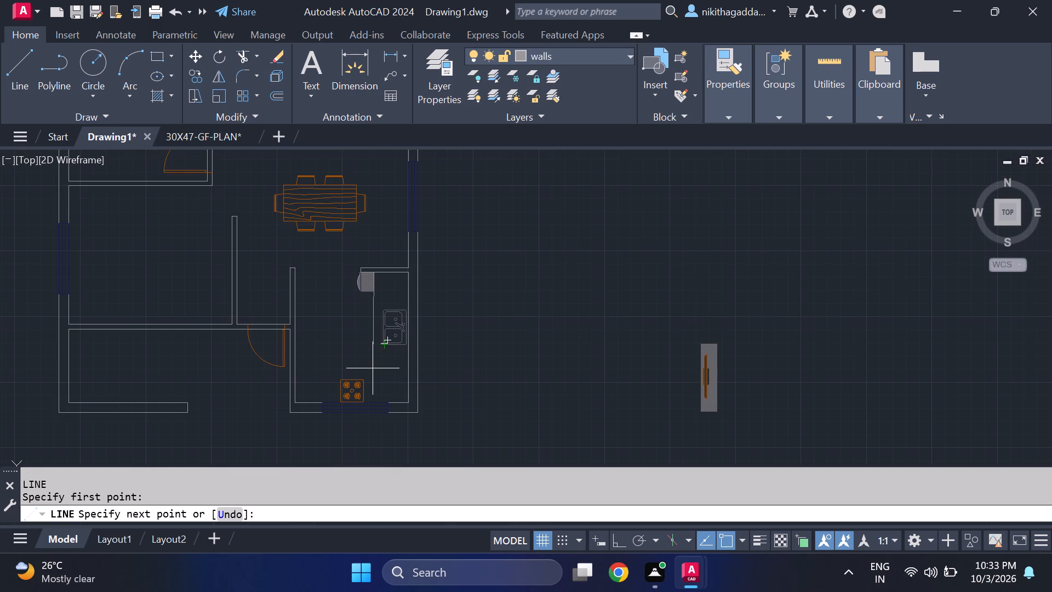
key(F8)
scroll(371, 369, up, 1)
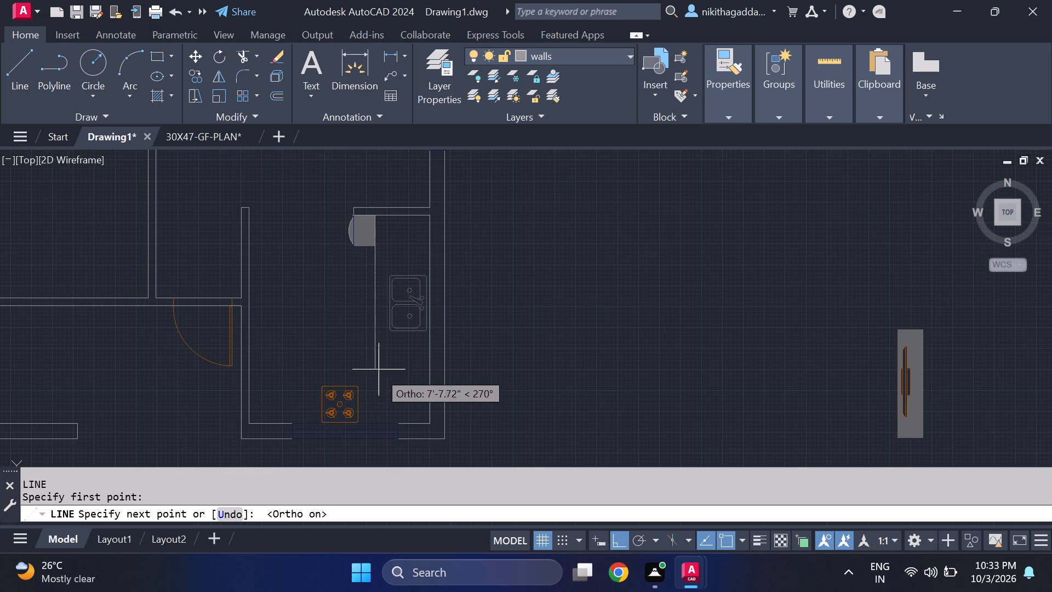
click(378, 373)
click(247, 375)
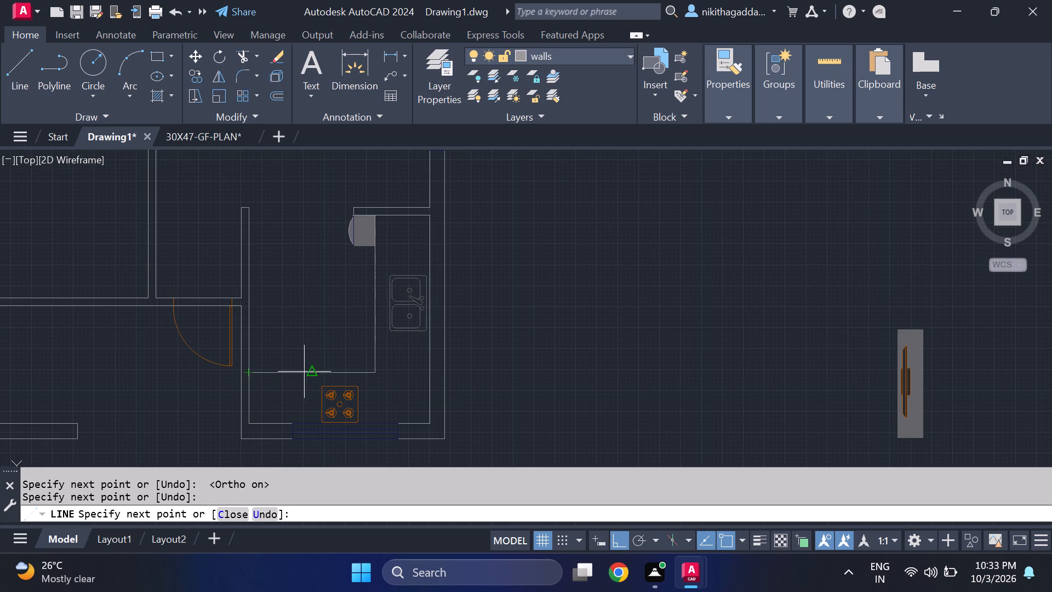
key(Escape)
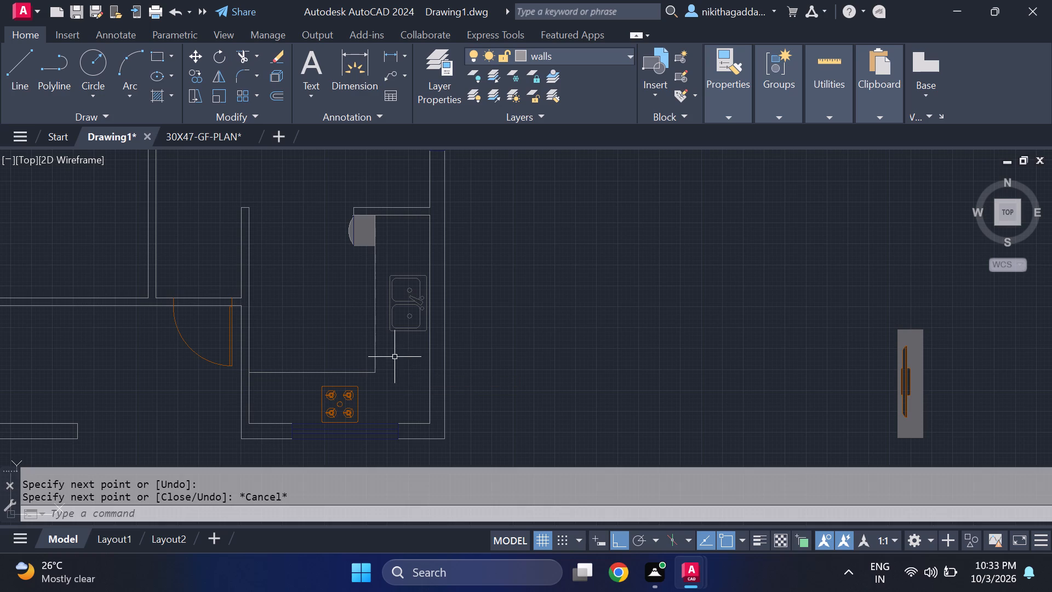
Mirror the TV unit parked outside the plan about a vertical line just east of it, erasing the source objects.
scroll(370, 351, down, 3)
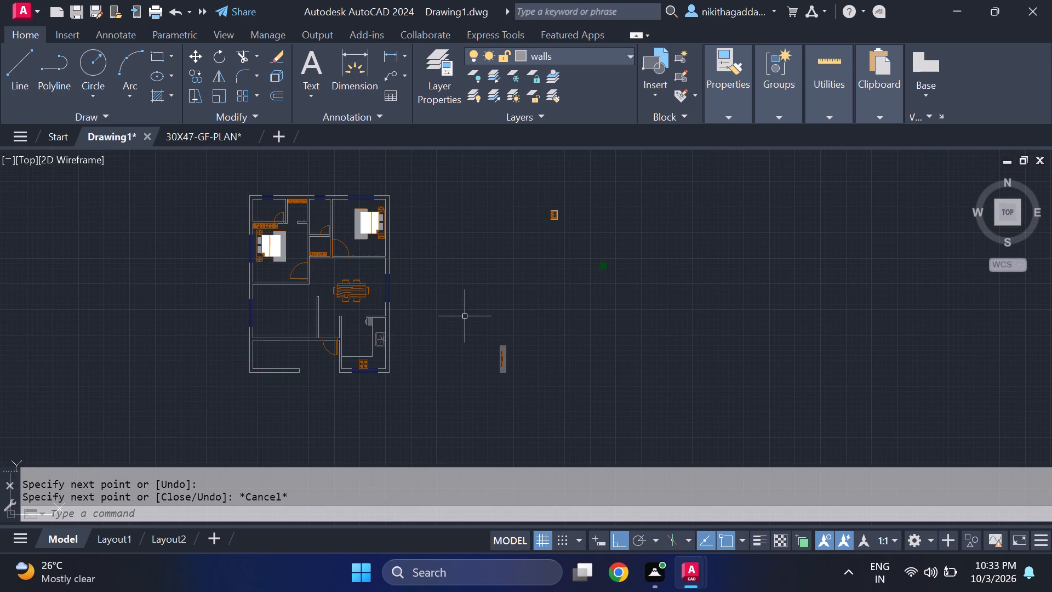
scroll(500, 361, up, 1)
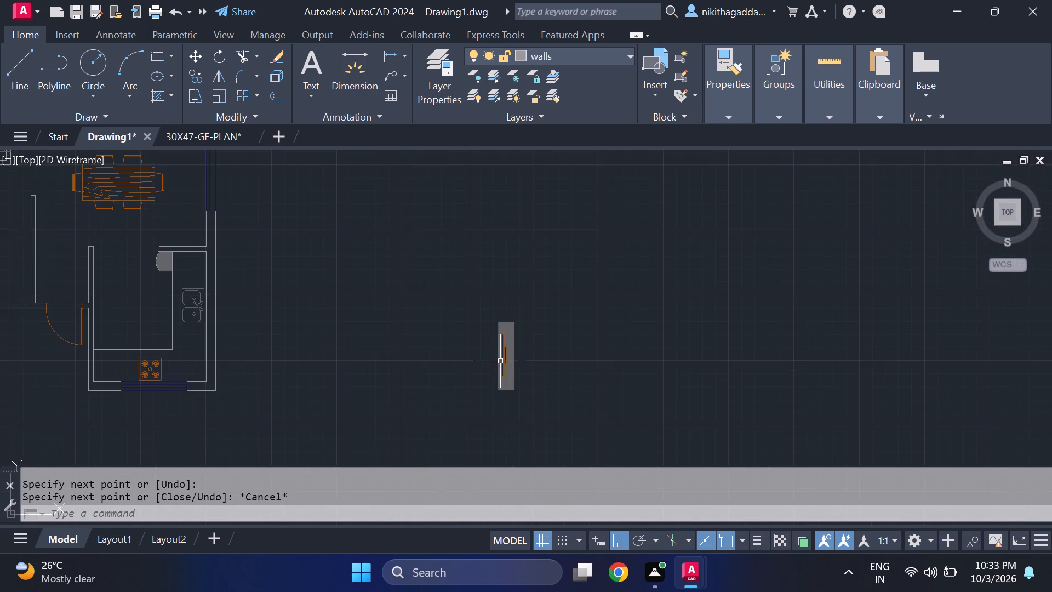
scroll(500, 361, up, 2)
middle_drag(535, 367, 528, 309)
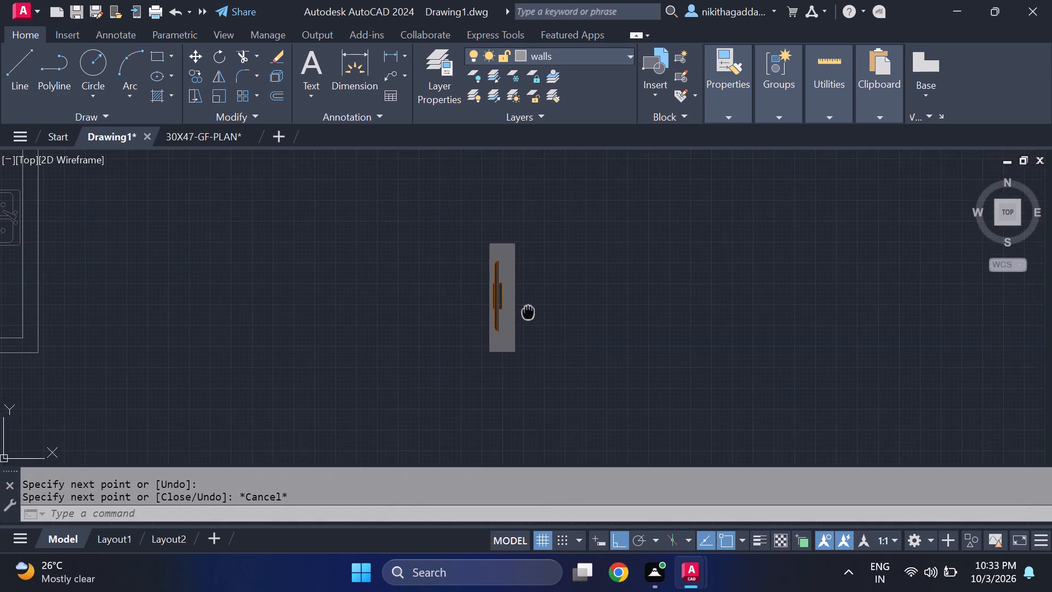
middle_drag(528, 309, 528, 293)
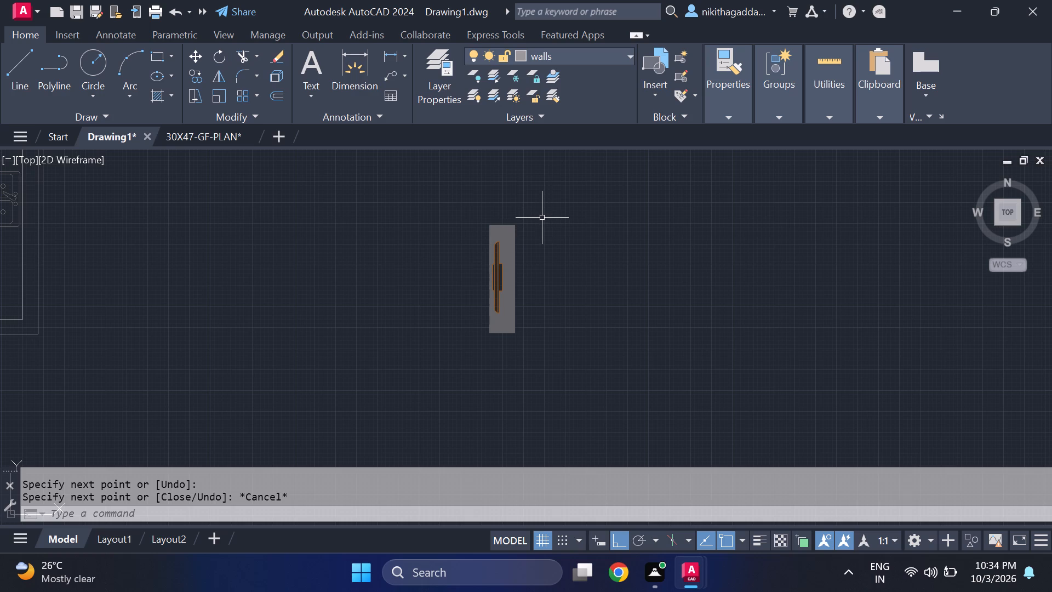
click(555, 196)
click(409, 409)
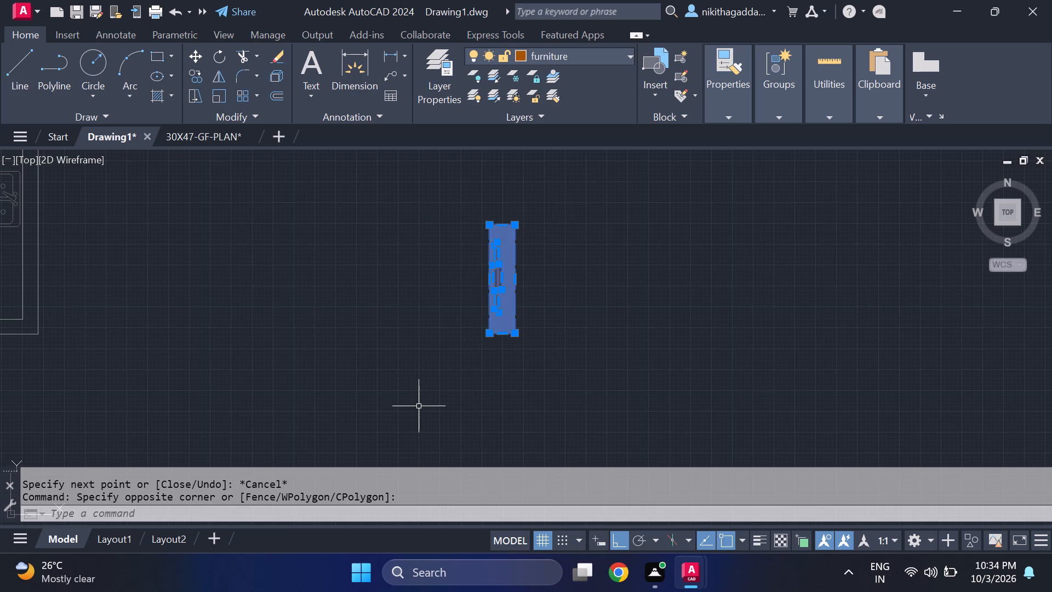
text(mi)
key(Return)
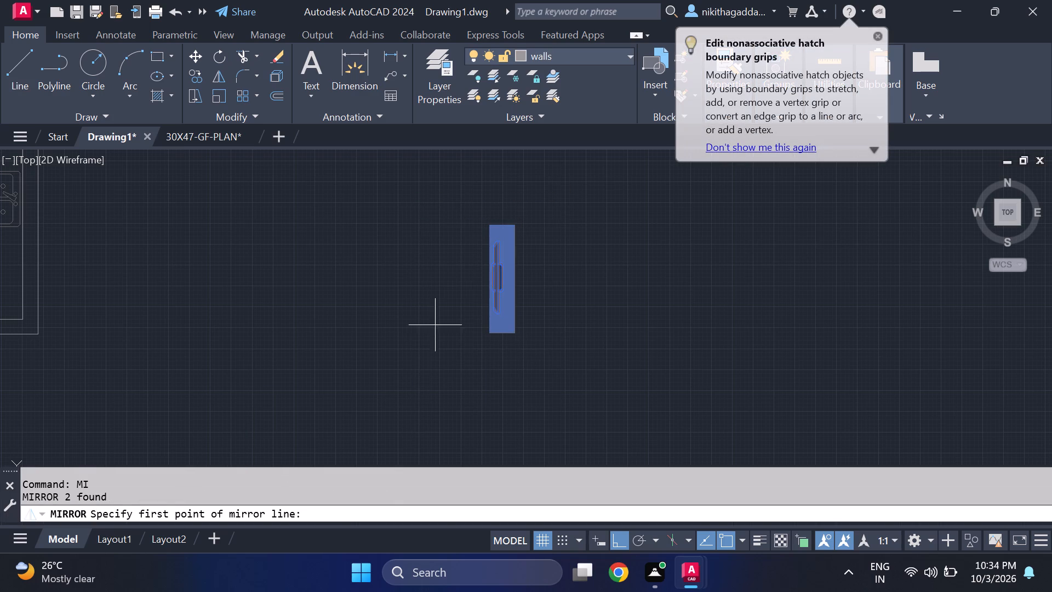
click(539, 212)
click(610, 373)
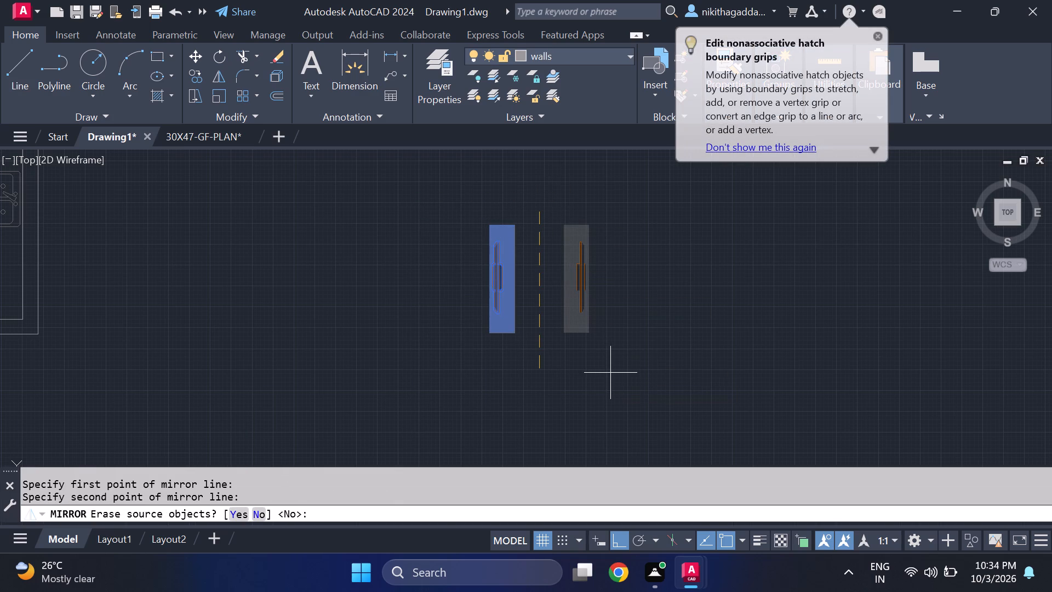
text(yes)
key(Return)
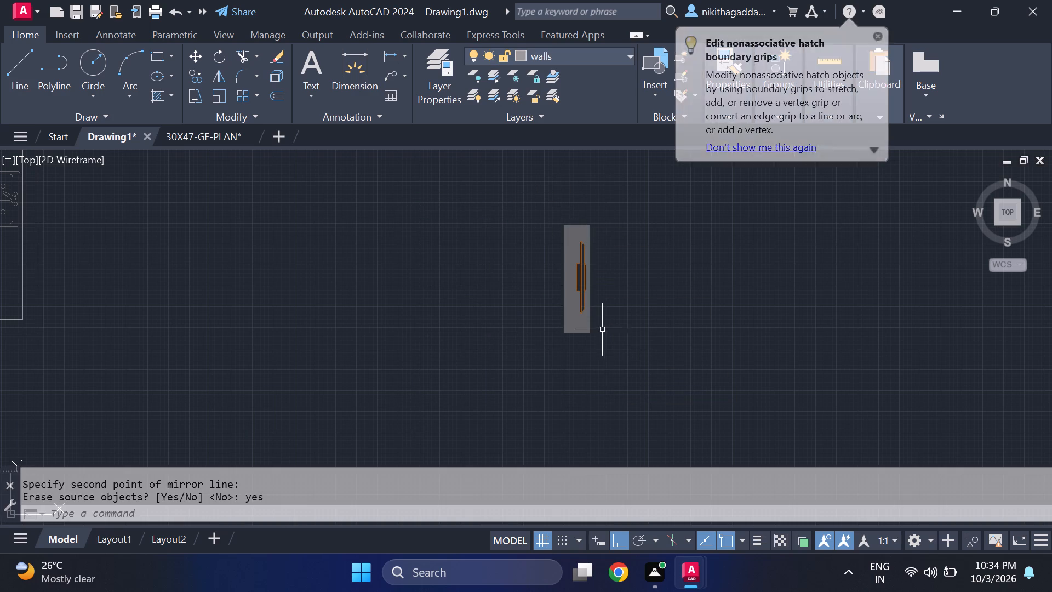
Move the mirrored TV unit by its north-east corner, with ortho off, to the living room partition's west face, just south of the partition's north end.
drag(636, 200, 632, 218)
click(496, 399)
key(m)
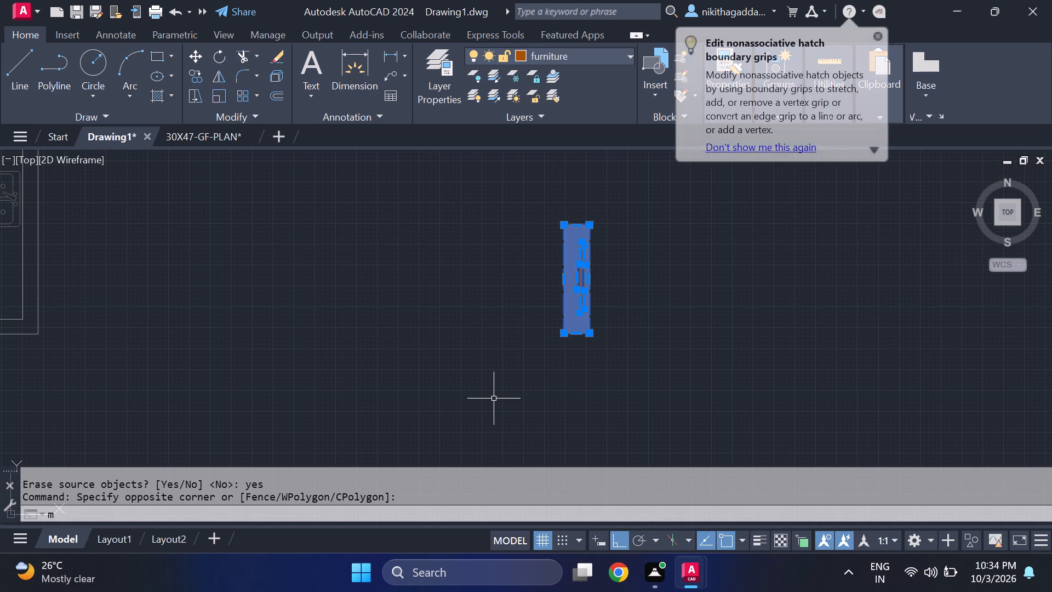
key(Return)
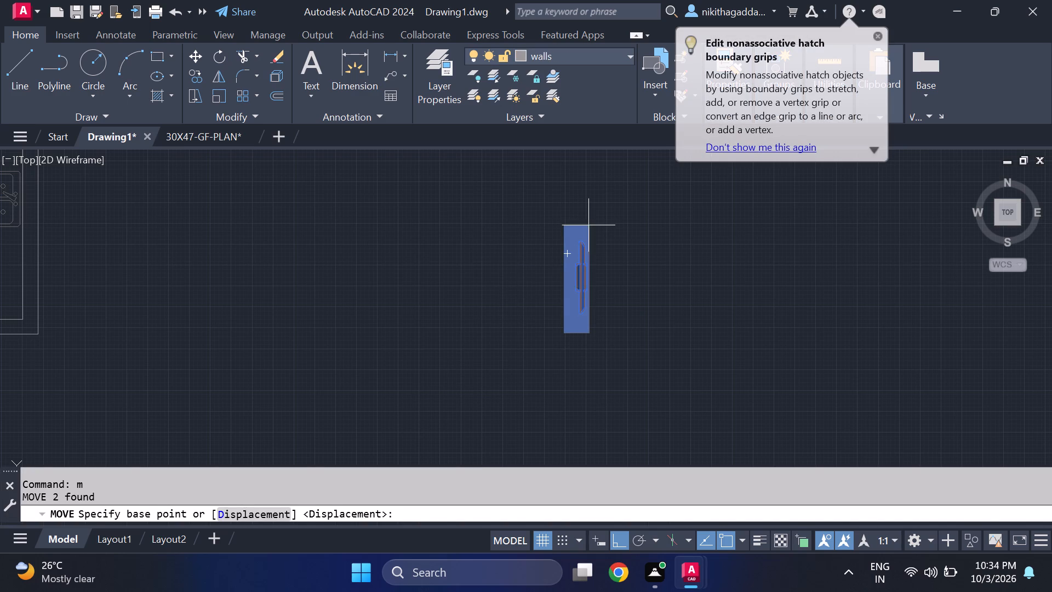
click(590, 224)
scroll(43, 312, down, 3)
middle_drag(324, 332, 401, 345)
middle_drag(72, 318, 237, 415)
middle_click(266, 415)
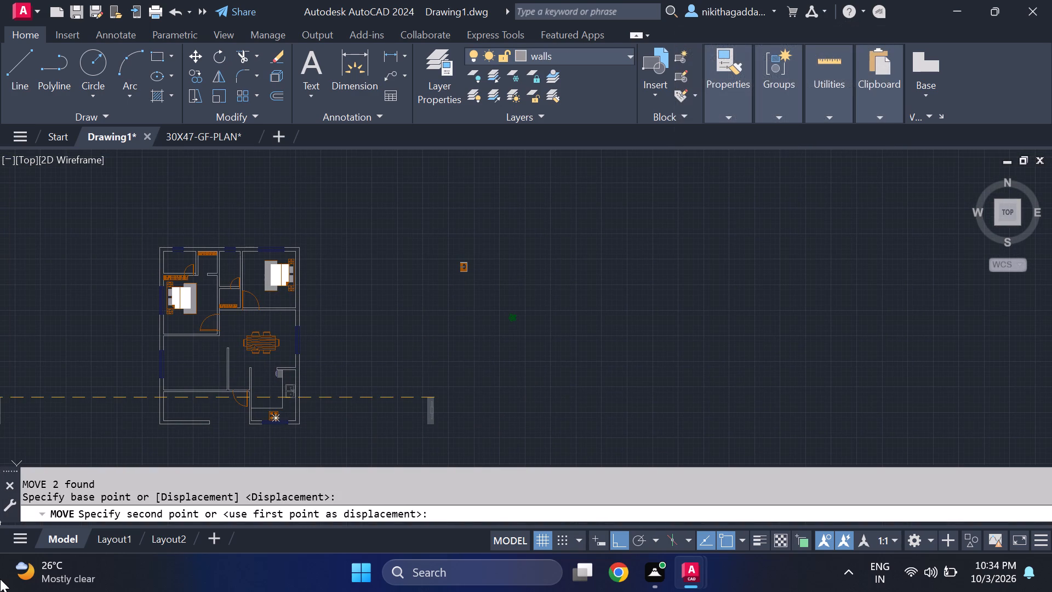
key(F8)
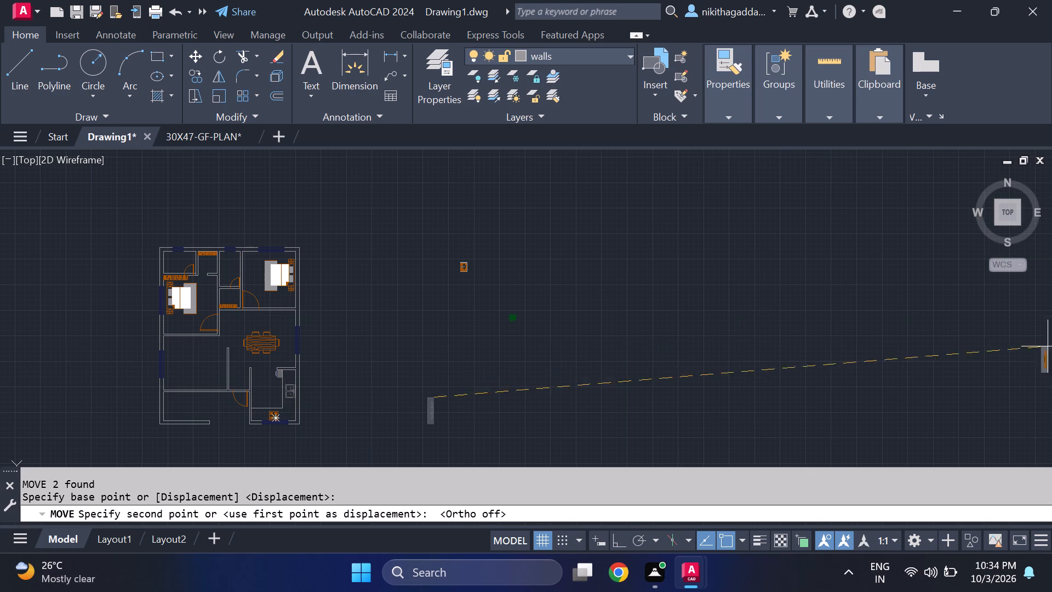
scroll(189, 359, up, 3)
scroll(331, 345, up, 1)
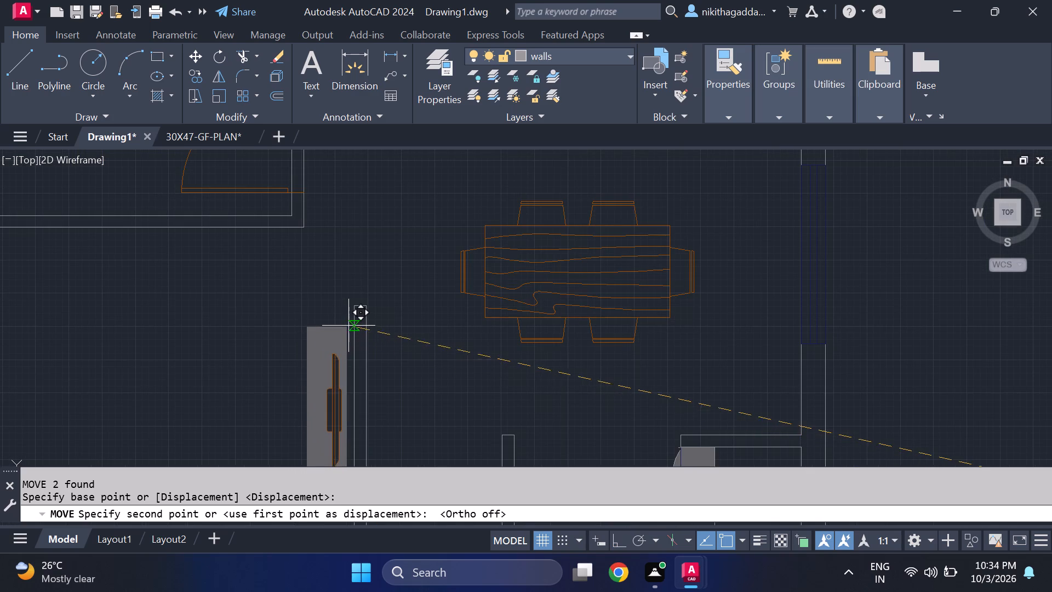
middle_drag(348, 326, 341, 293)
scroll(348, 283, up, 2)
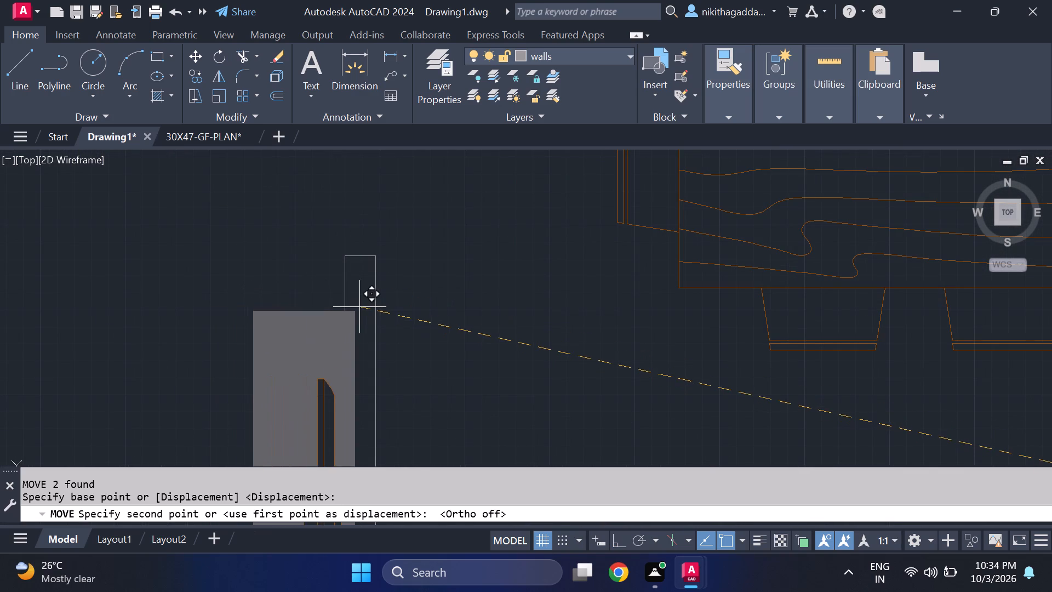
click(345, 303)
Open the 25'x40' 2BHK-House plan drawing and check its Layout1 and model space for furniture.
scroll(352, 300, down, 3)
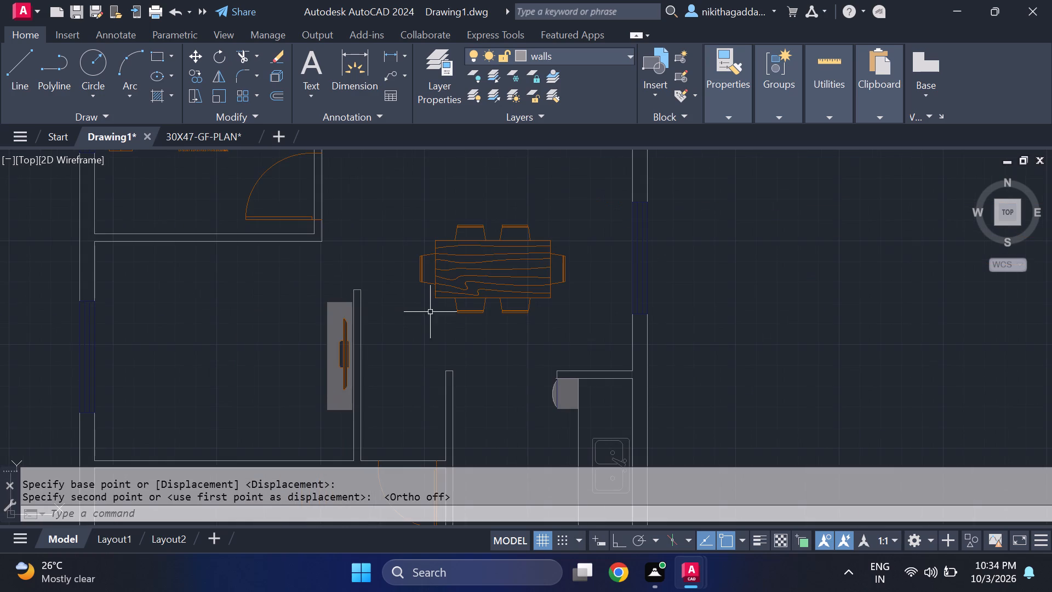
scroll(494, 337, down, 3)
scroll(422, 389, up, 1)
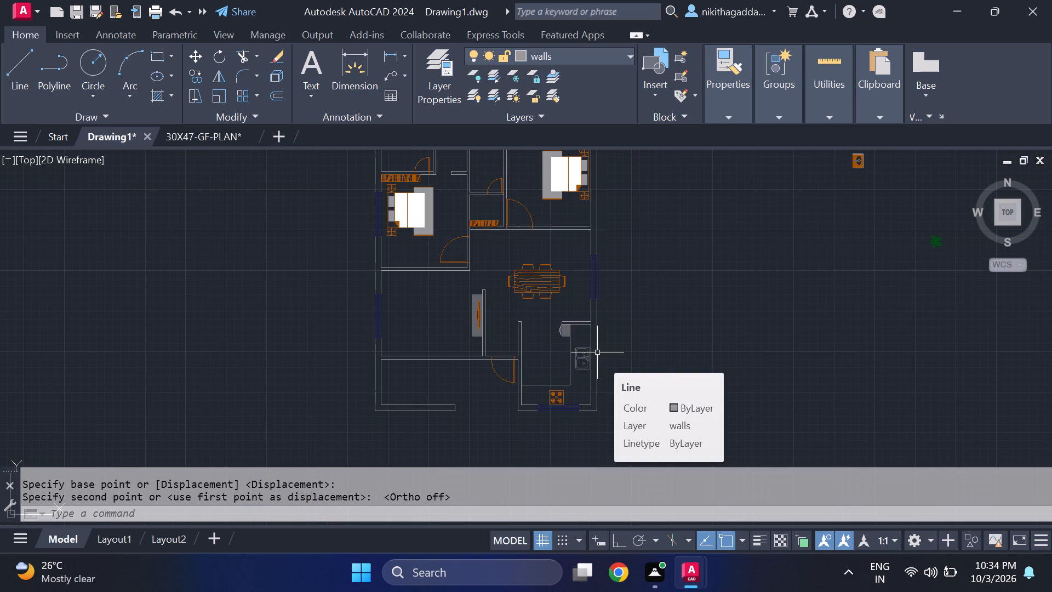
scroll(750, 316, down, 1)
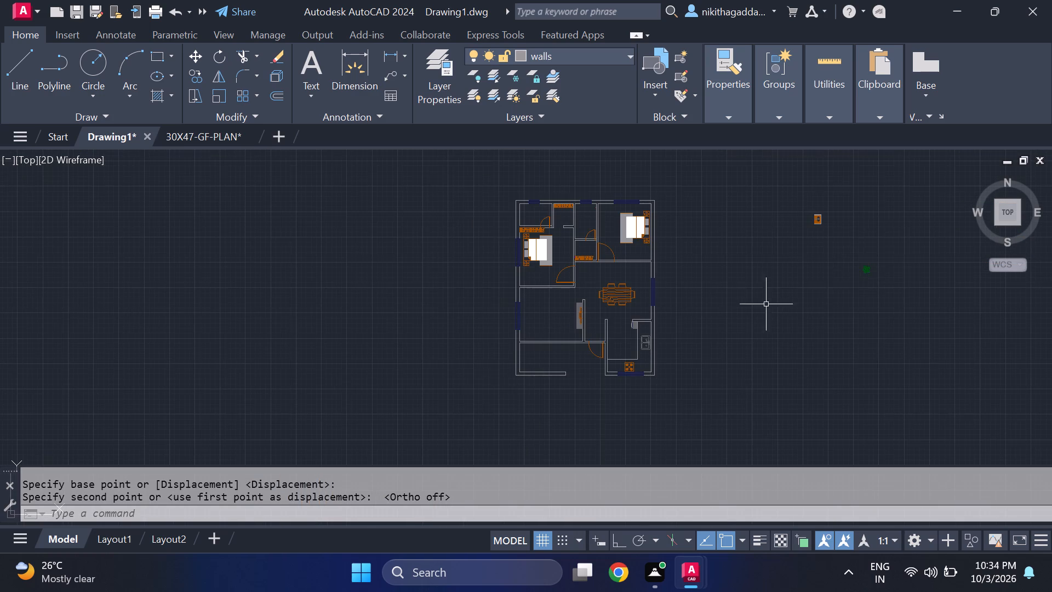
click(17, 130)
click(84, 295)
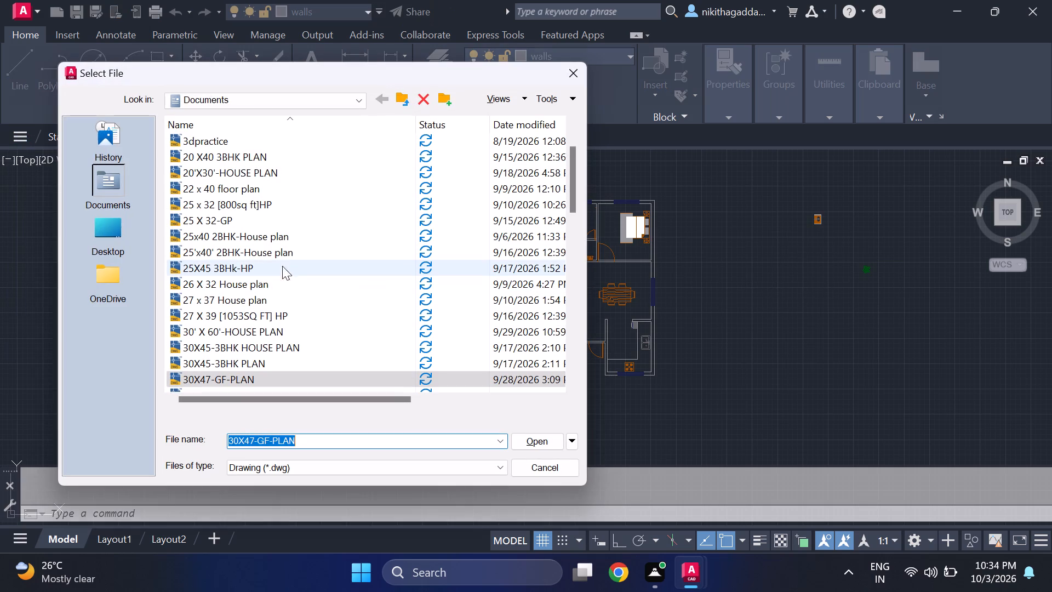
click(238, 251)
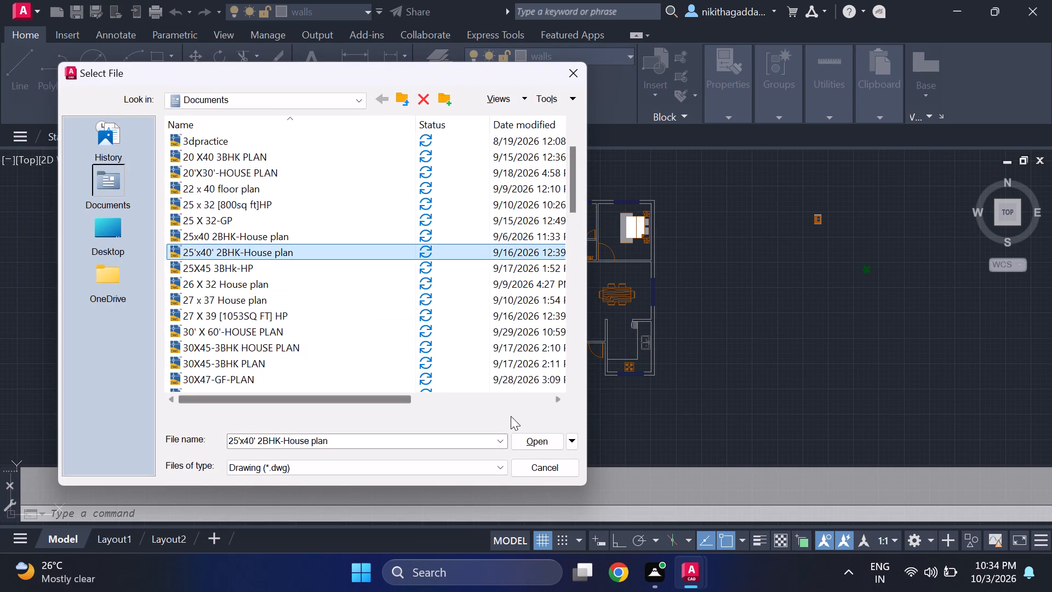
click(522, 439)
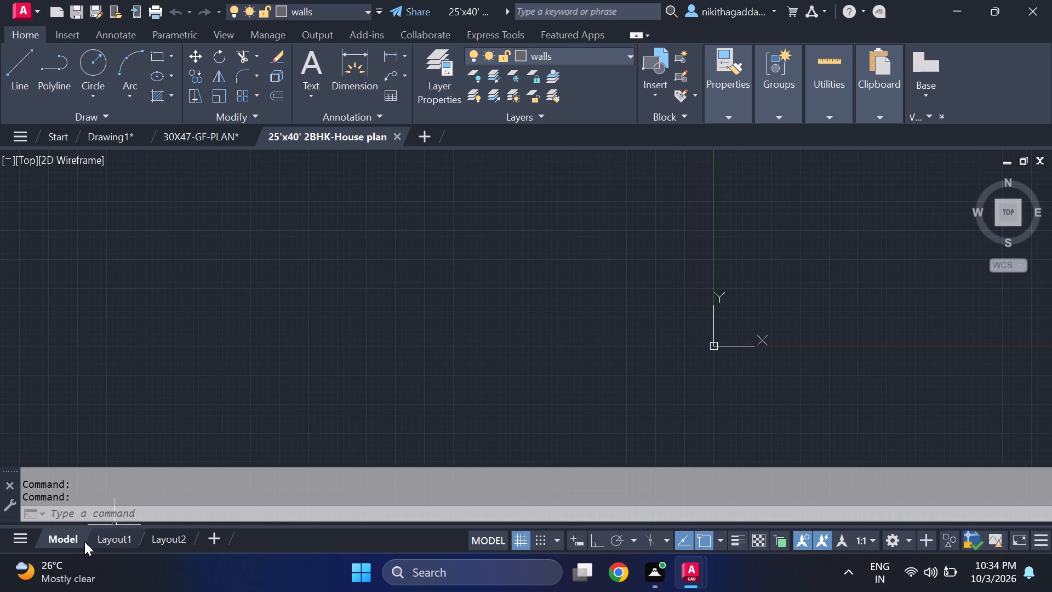
click(107, 540)
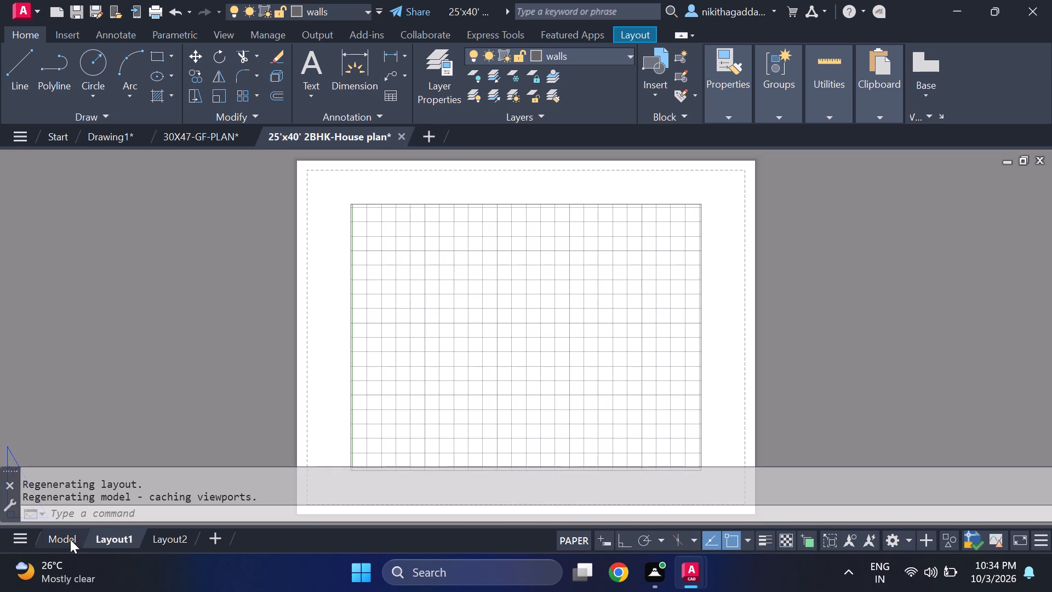
click(70, 539)
scroll(404, 357, down, 4)
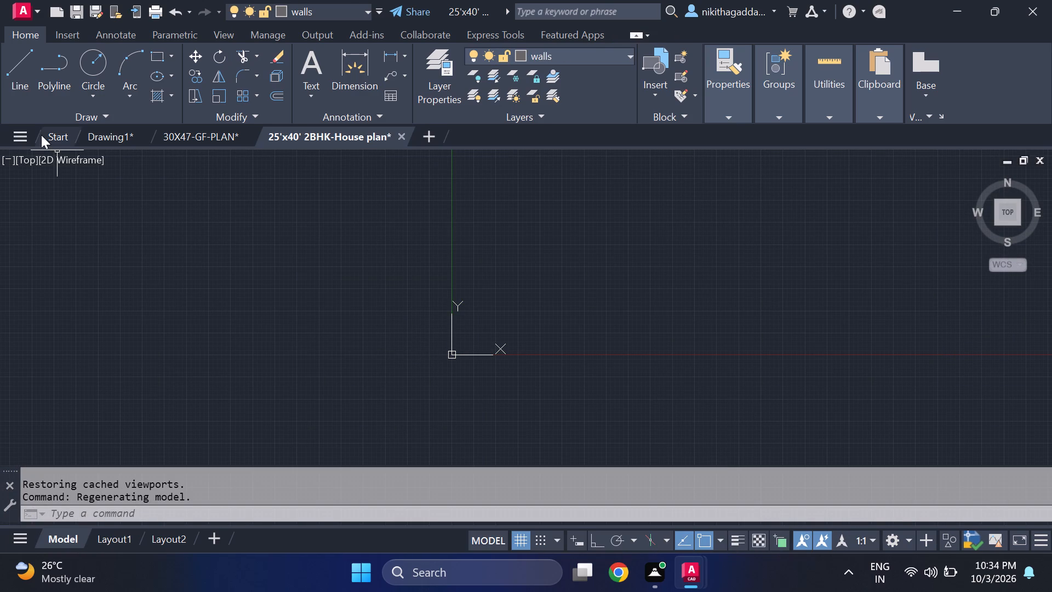
Open the 25 x 32 [800sq ft]HP drawing to look for furniture.
click(26, 135)
click(45, 316)
click(243, 267)
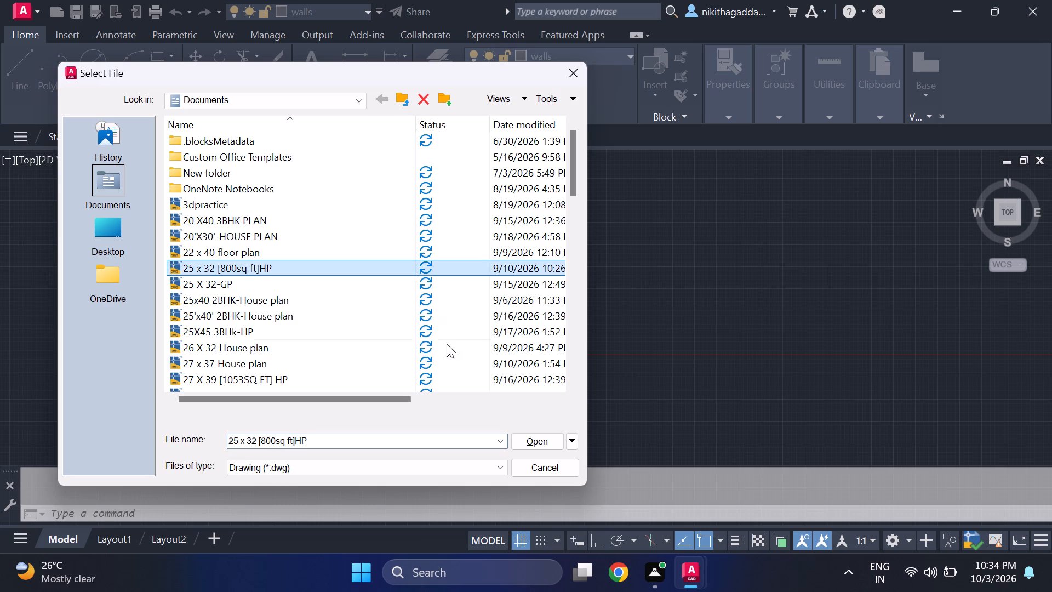
click(540, 434)
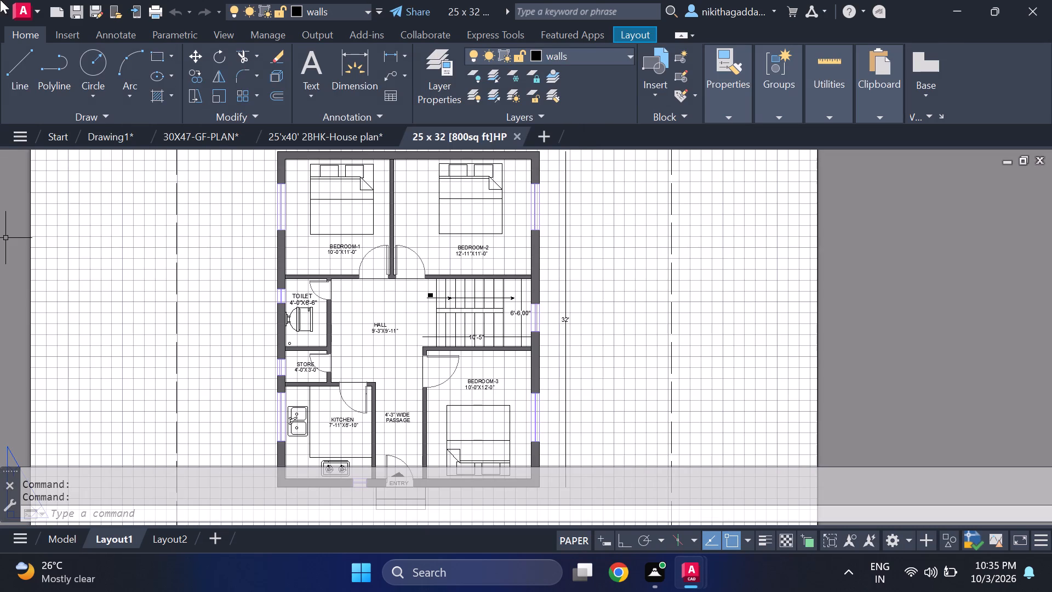
Open the 30X45-3BHK HOUSE PLAN drawing and switch to its model space.
click(16, 140)
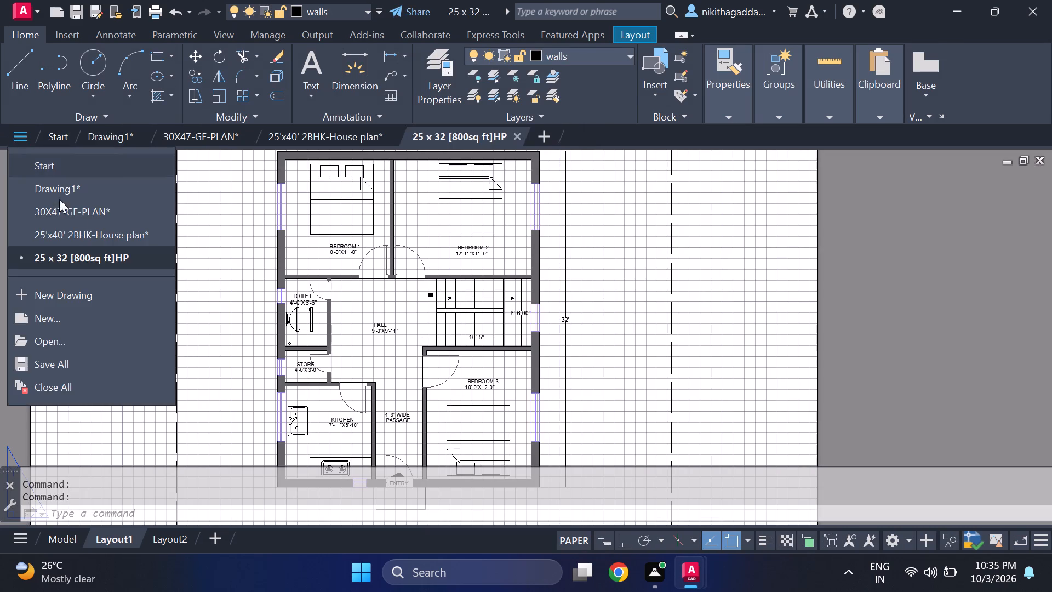
click(59, 346)
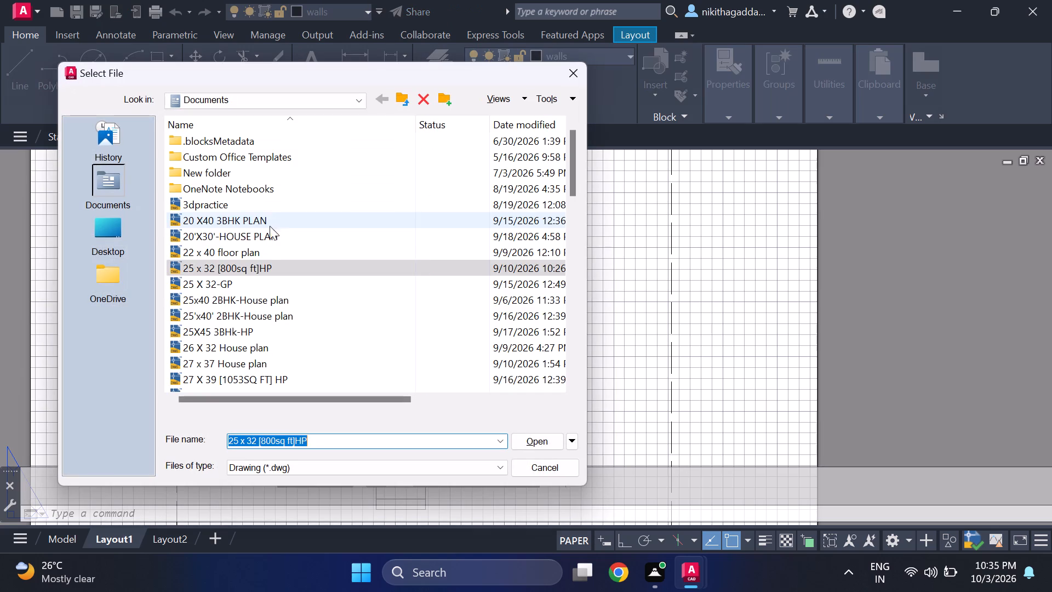
scroll(258, 316, down, 2)
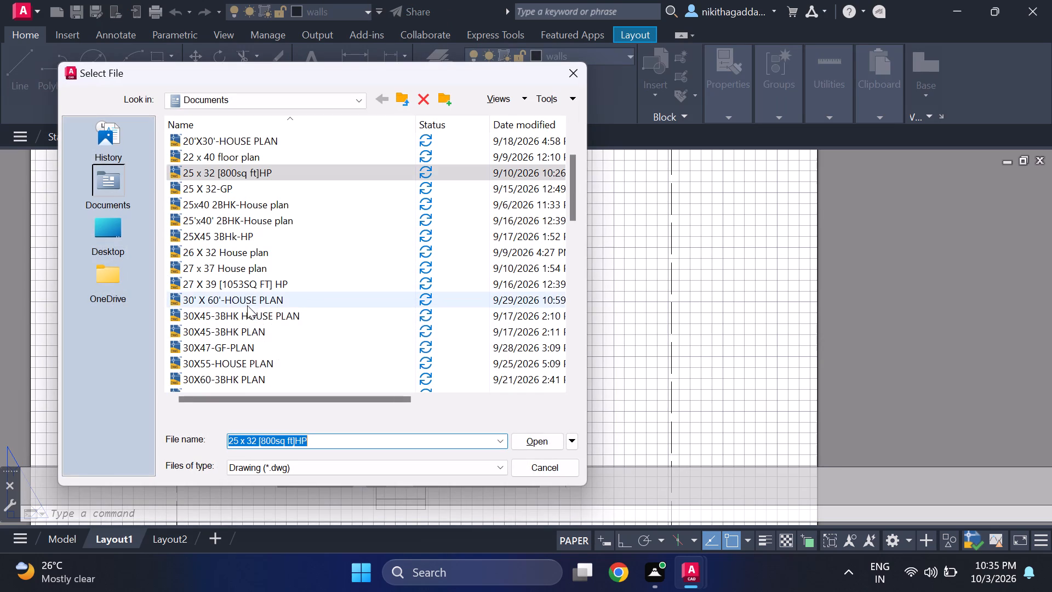
click(241, 310)
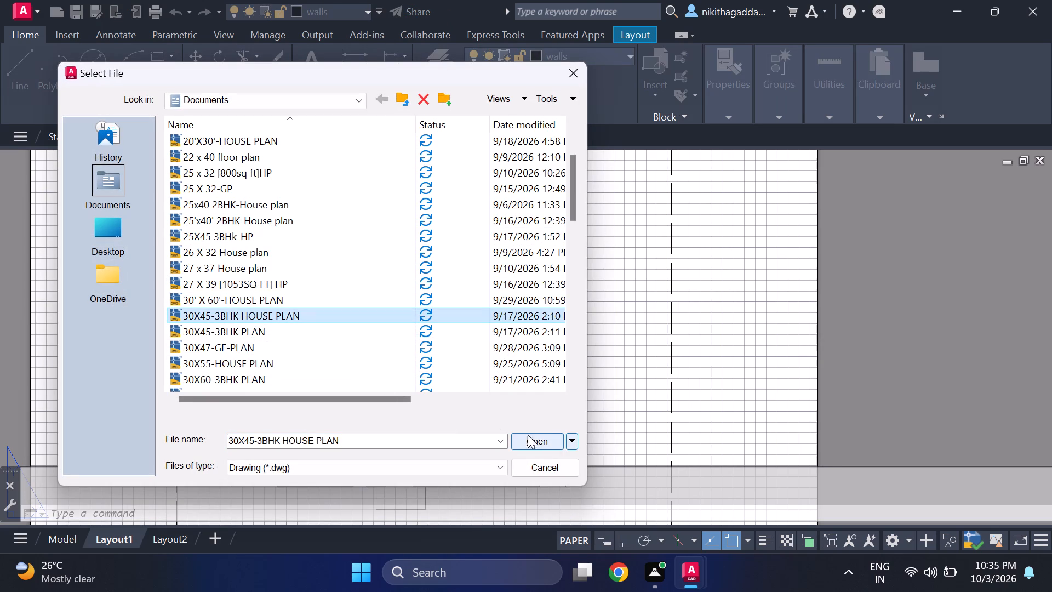
click(552, 441)
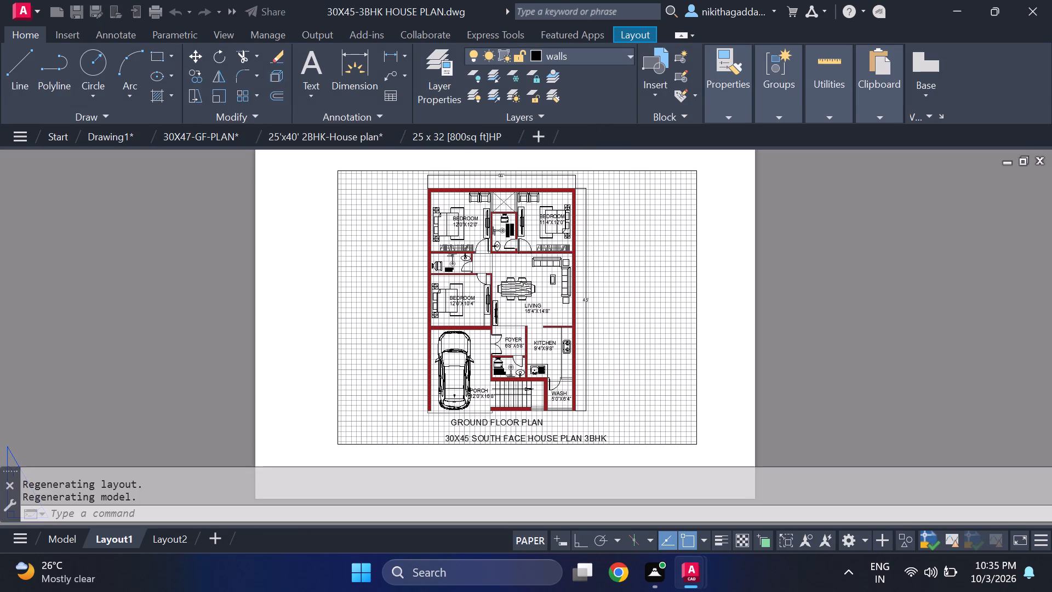
click(68, 536)
Copy the living room's north sofa and the north-west bedroom's pair of armchairs to the clipboard.
scroll(504, 221, up, 2)
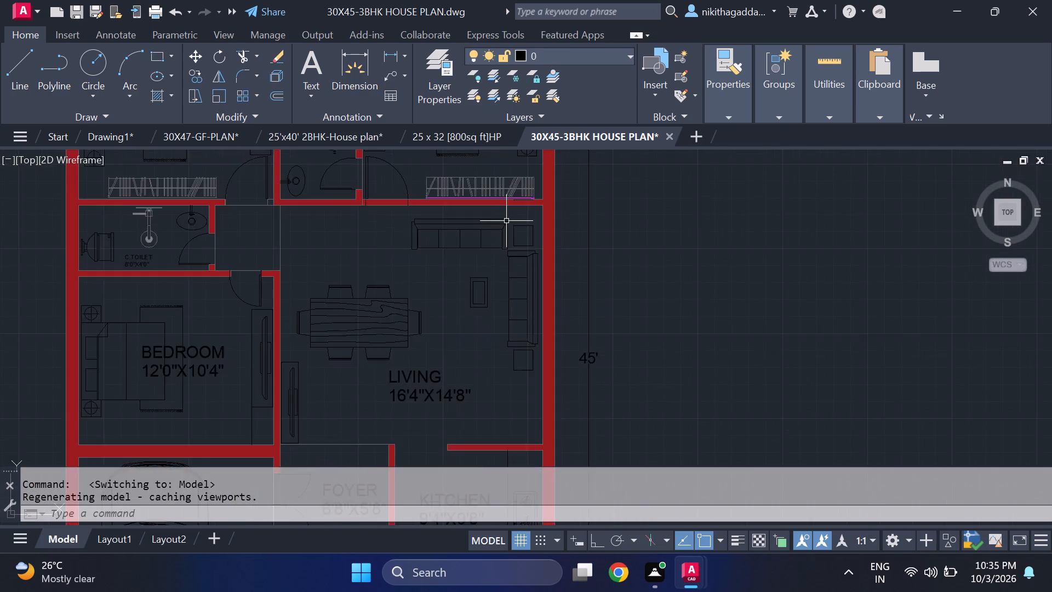
scroll(507, 221, up, 2)
click(501, 208)
click(379, 280)
scroll(426, 282, down, 4)
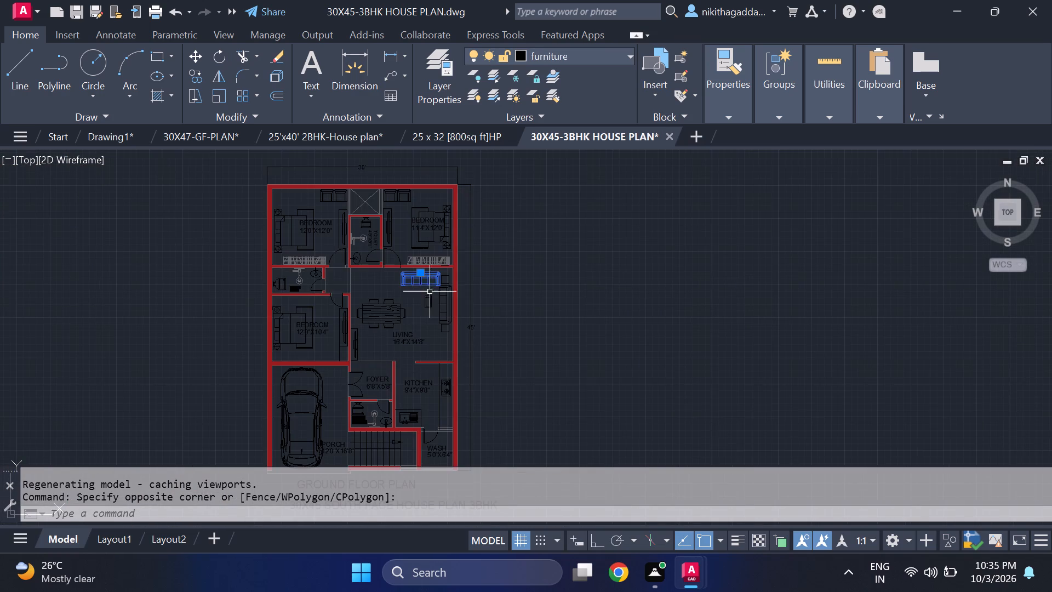
scroll(342, 200, up, 3)
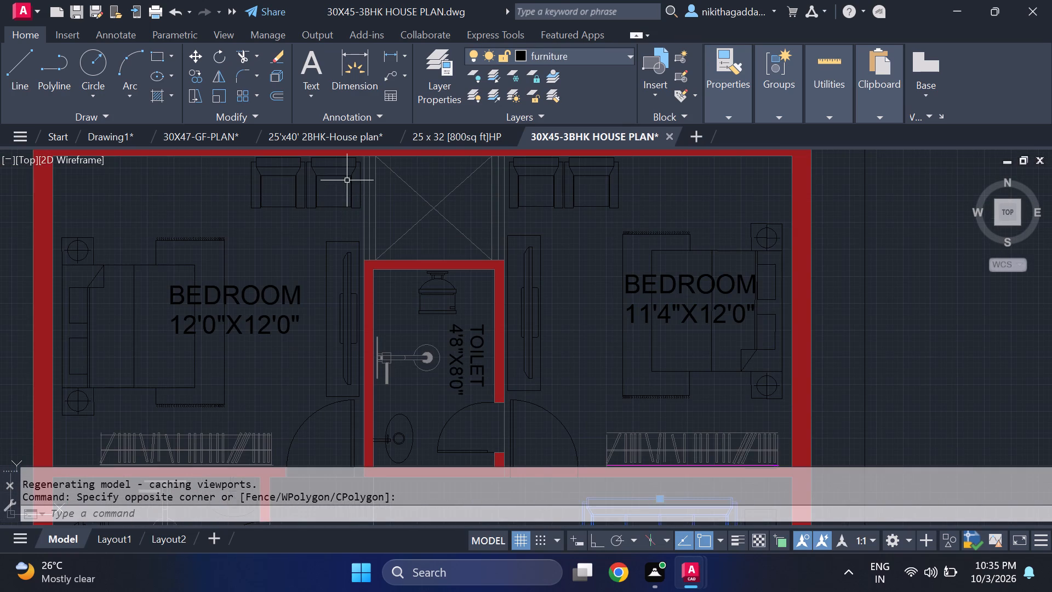
click(347, 180)
click(287, 197)
scroll(382, 232, down, 3)
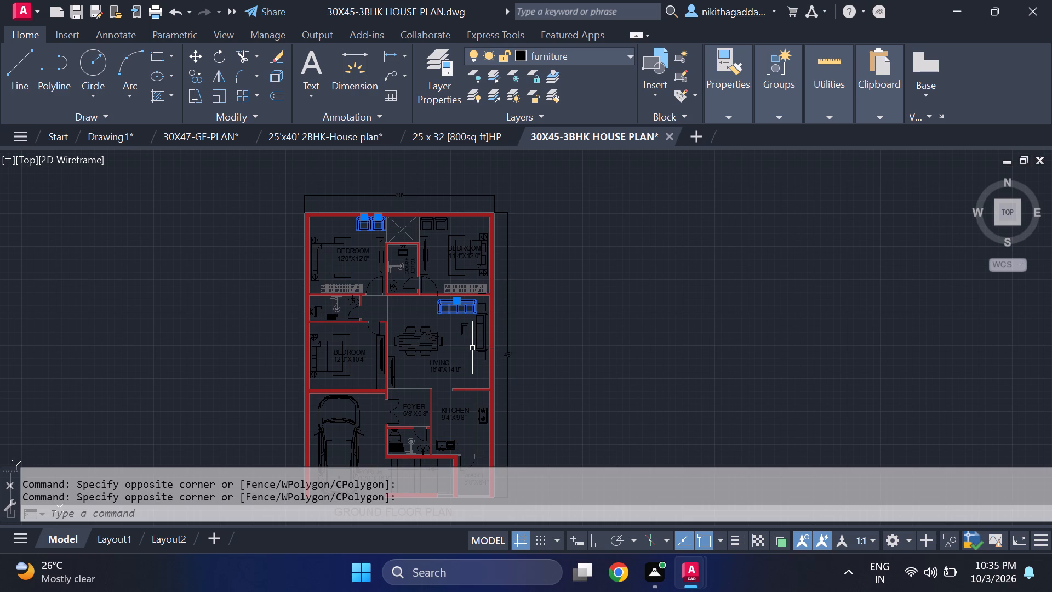
key(ctrl+c)
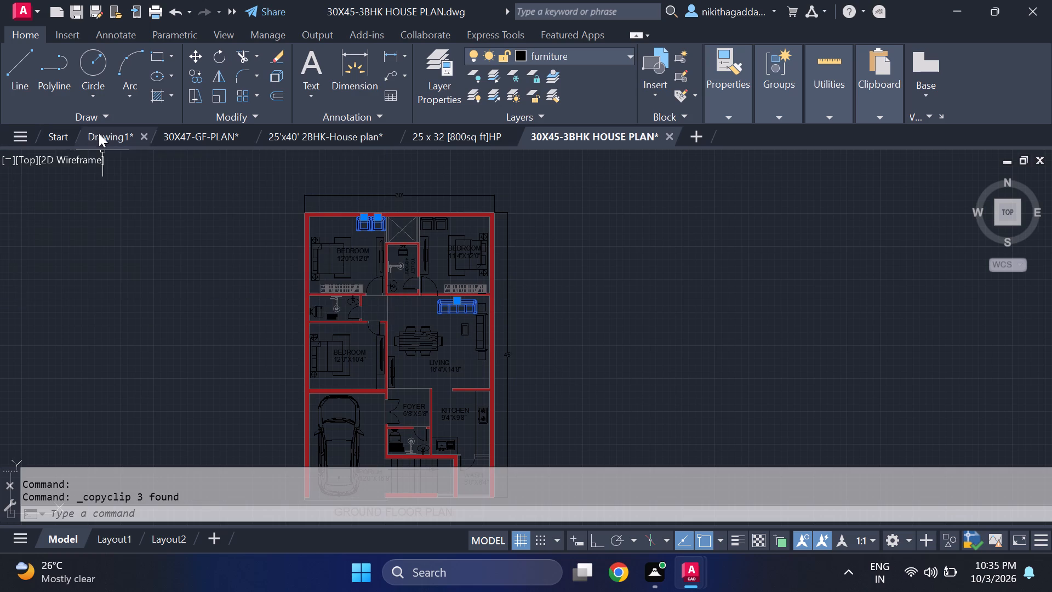
Paste the copied sofa and armchairs into Drawing1, in the empty area west of the floor plan.
click(100, 133)
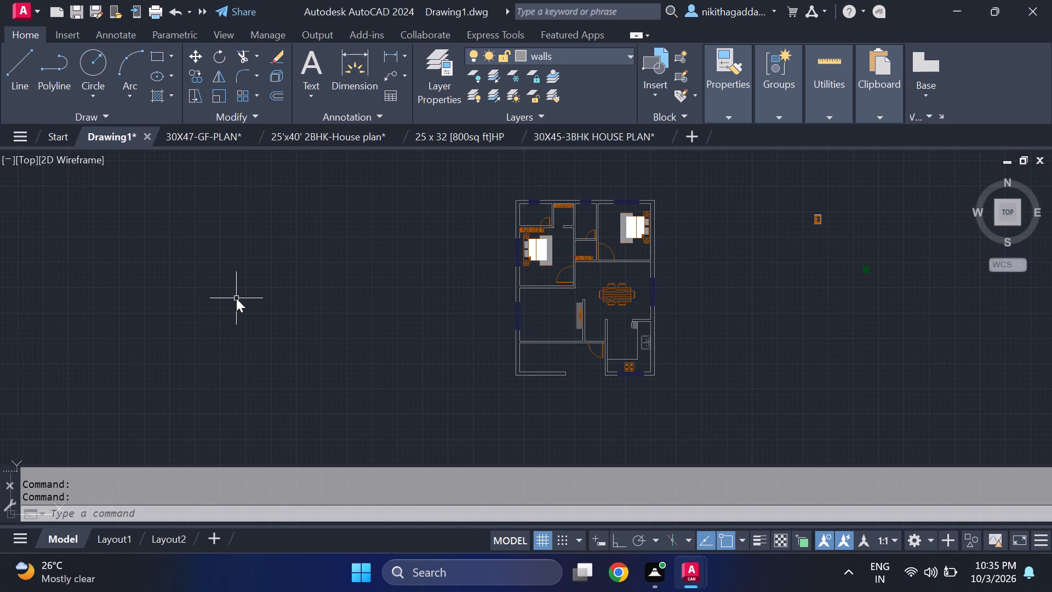
key(ctrl+v)
click(311, 339)
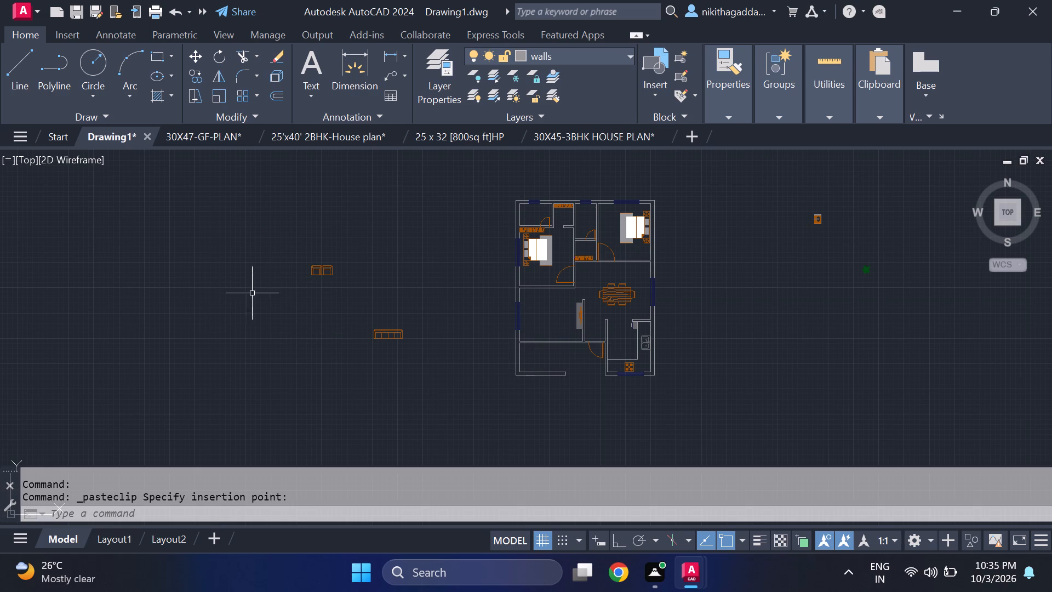
Rotate the pasted sofa 90 degrees counterclockwise about the midpoint of its back so that its back faces west.
scroll(379, 287, up, 2)
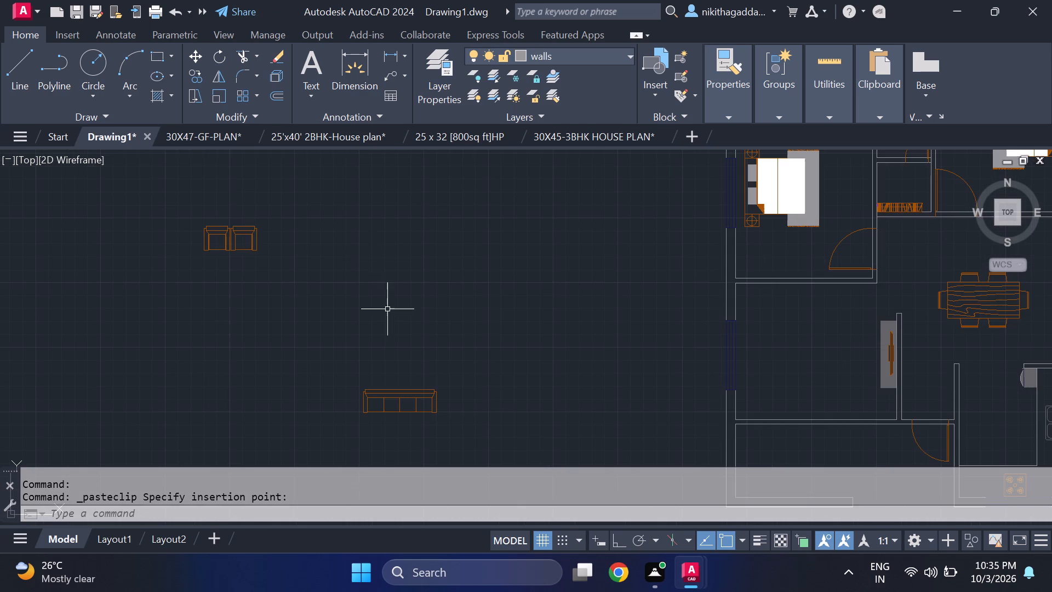
middle_drag(423, 300, 388, 239)
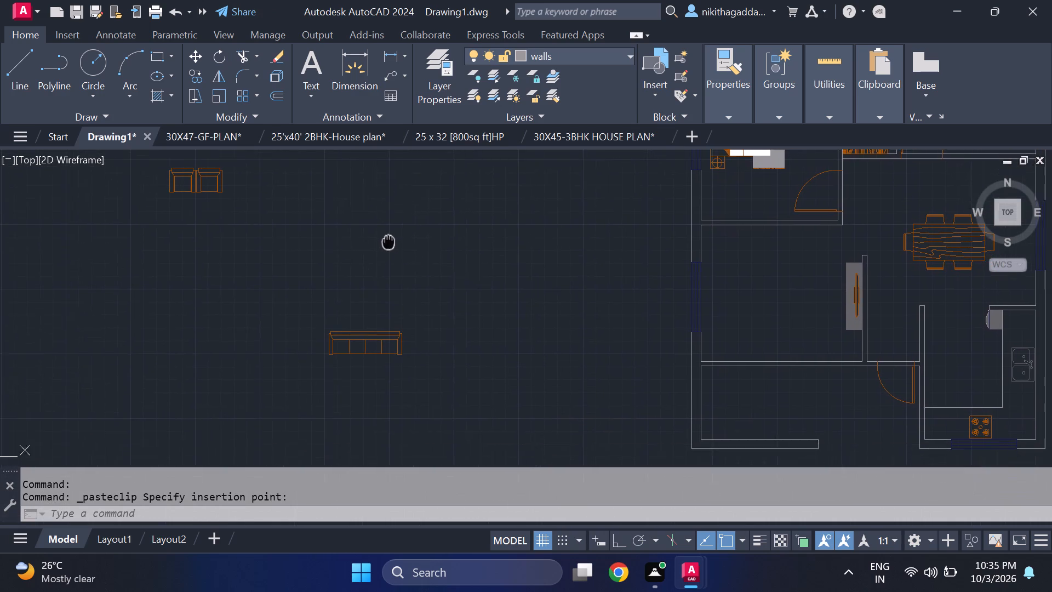
middle_drag(388, 239, 387, 230)
click(460, 267)
click(256, 357)
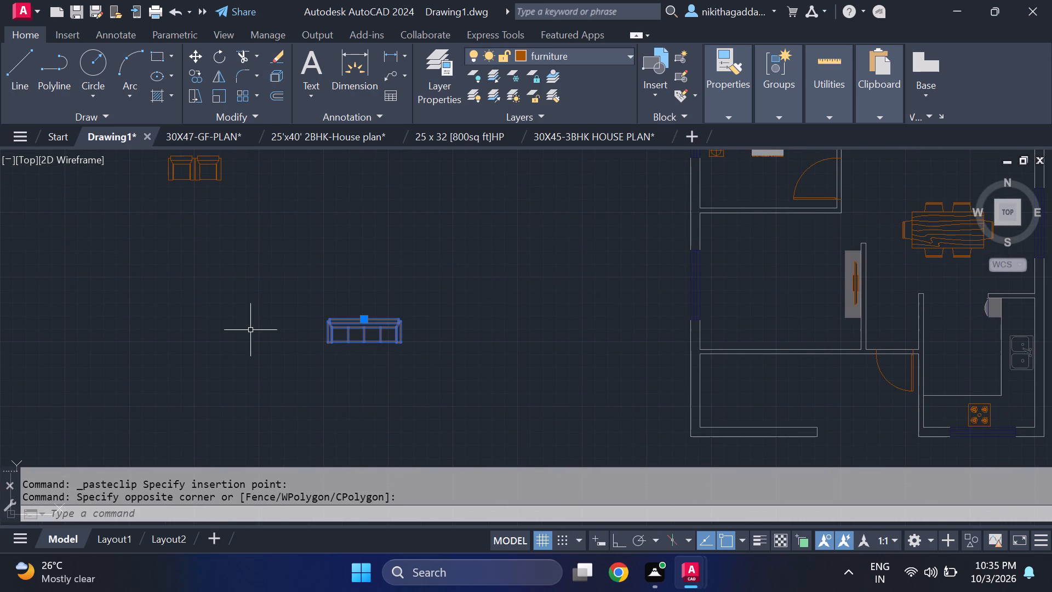
text(ro)
key(Return)
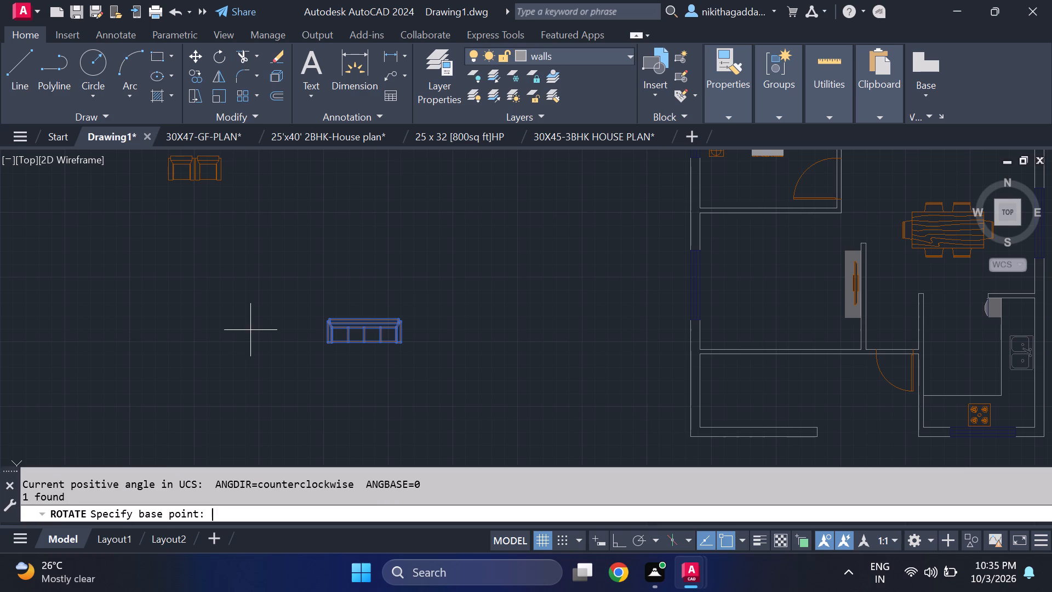
click(367, 323)
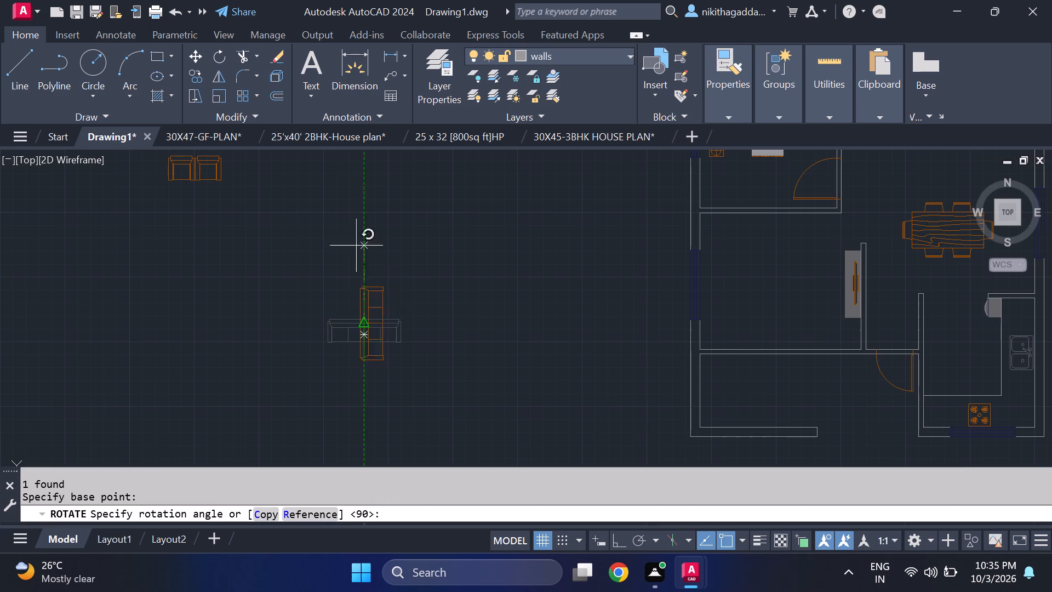
click(364, 235)
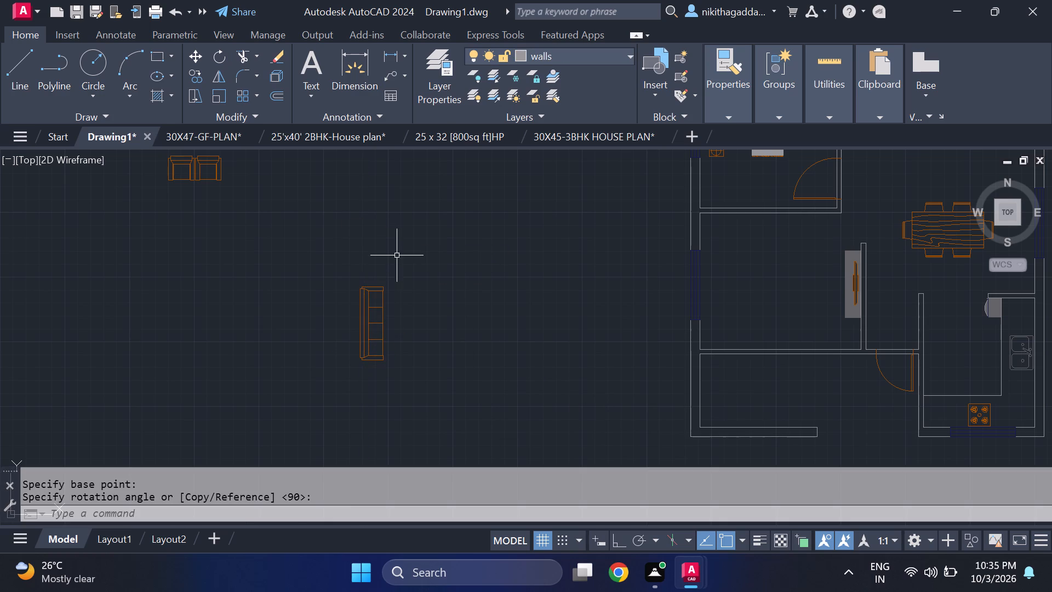
Move the rotated sofa into the living room beside the west wall's window, facing the TV unit.
click(402, 255)
click(278, 341)
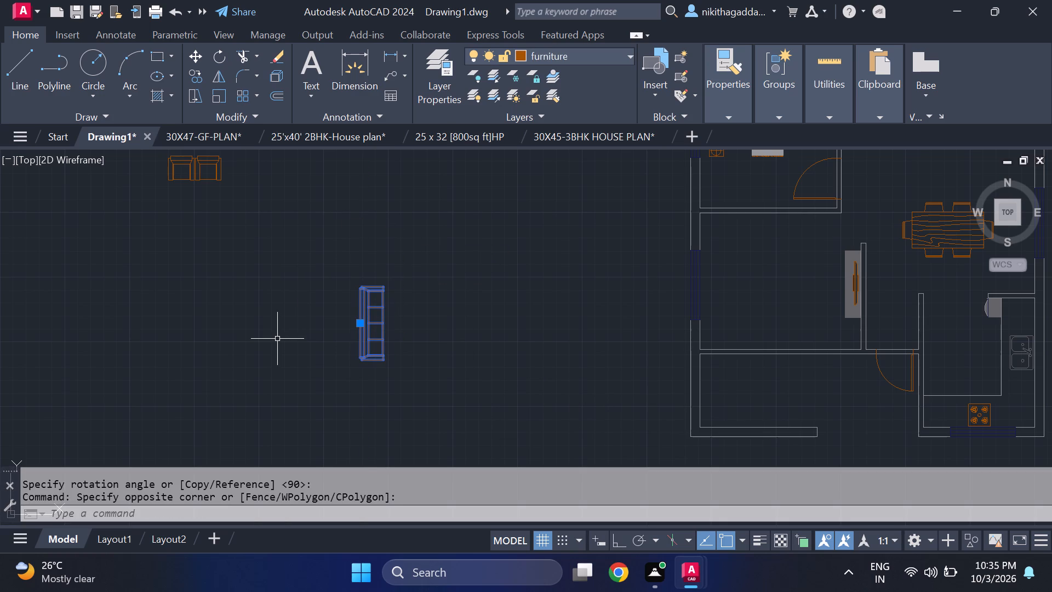
key(m)
key(Return)
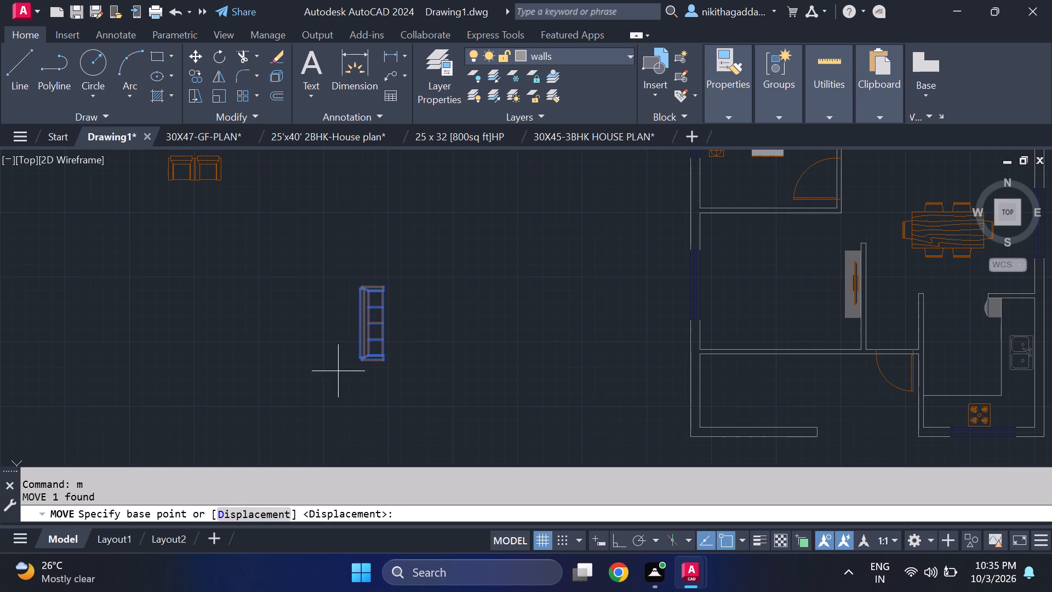
click(387, 325)
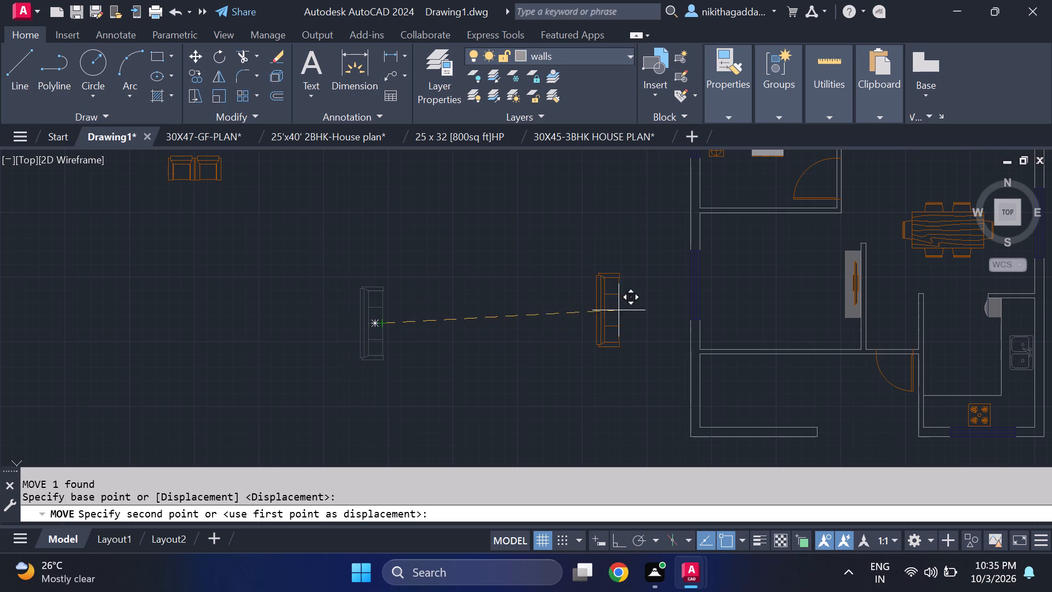
scroll(762, 289, up, 1)
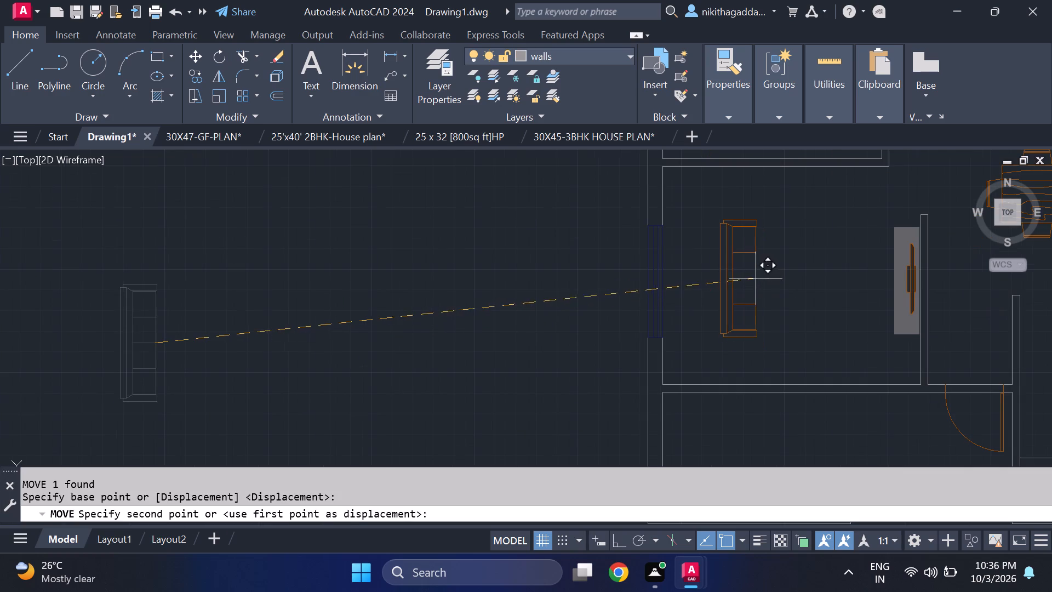
click(716, 274)
Move the two armchairs by their north-west corner into the living room, near the north wall and just north-east of the sofa.
scroll(529, 253, down, 3)
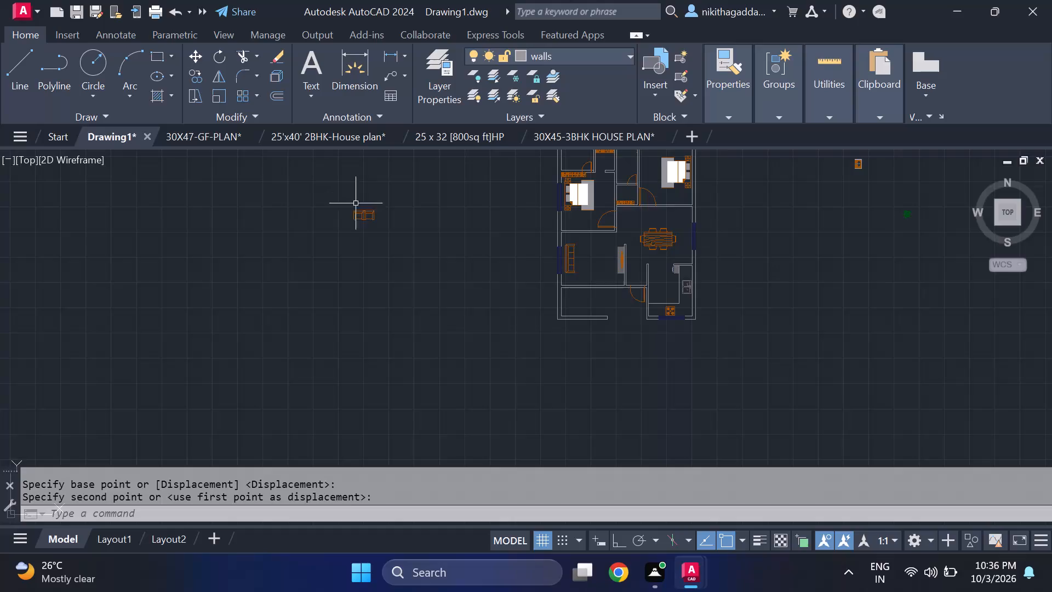
scroll(369, 204, up, 1)
click(378, 197)
click(282, 235)
key(m)
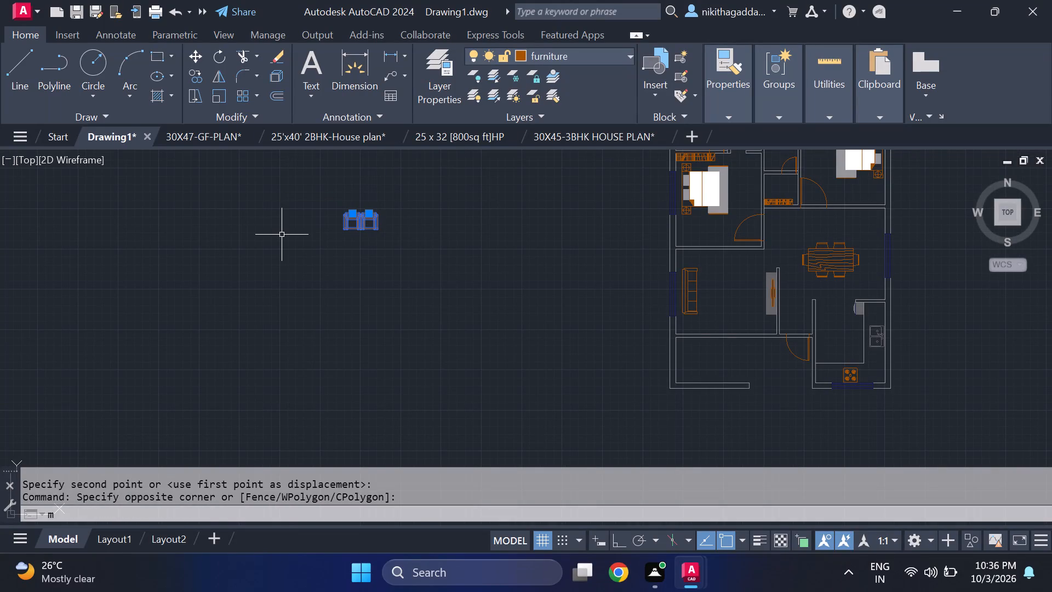
key(Return)
scroll(344, 199, up, 3)
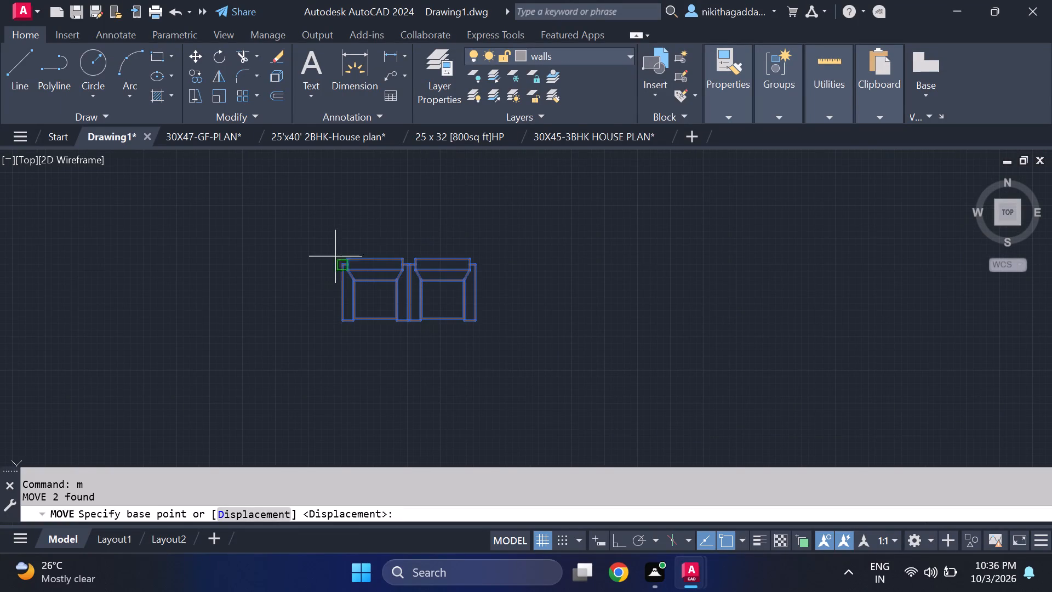
click(340, 263)
scroll(750, 300, down, 4)
scroll(900, 323, up, 3)
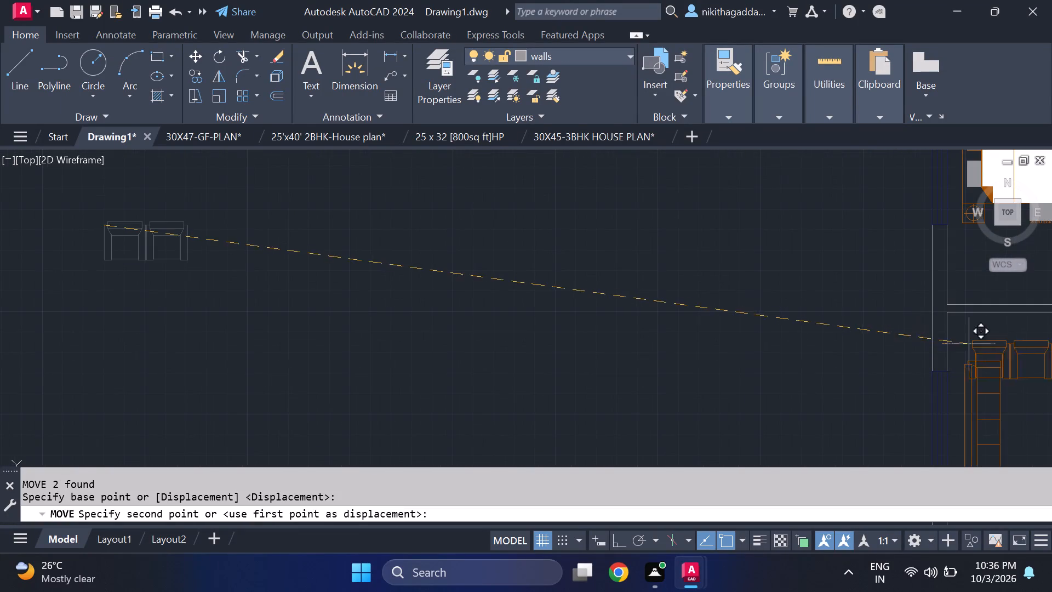
middle_drag(1009, 345, 780, 343)
scroll(787, 337, up, 2)
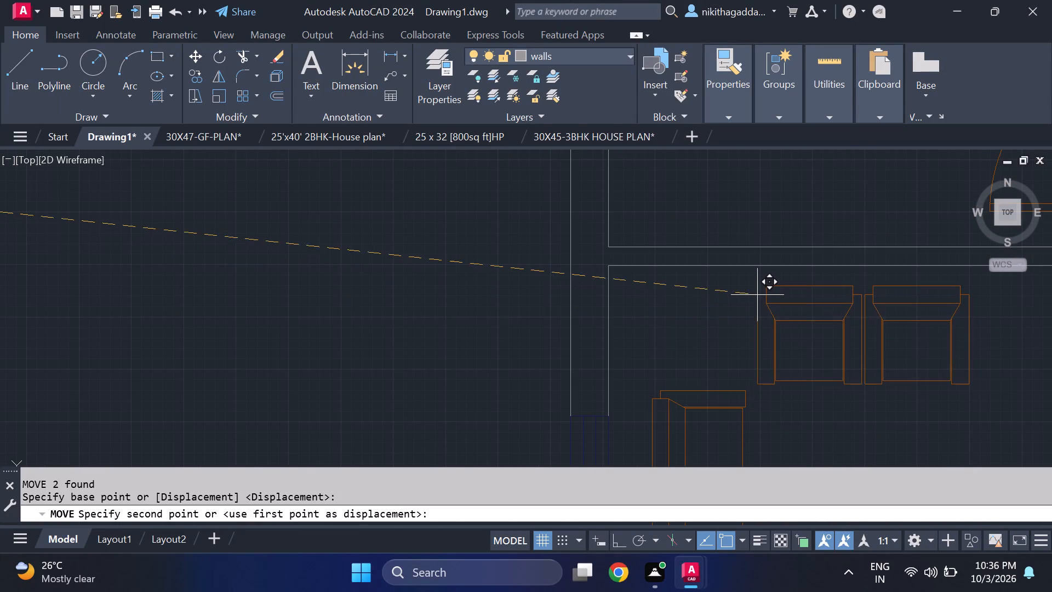
click(750, 299)
Switch to the 30X47-GF-PLAN drawing's model space to look for more living room furniture.
scroll(756, 301, down, 4)
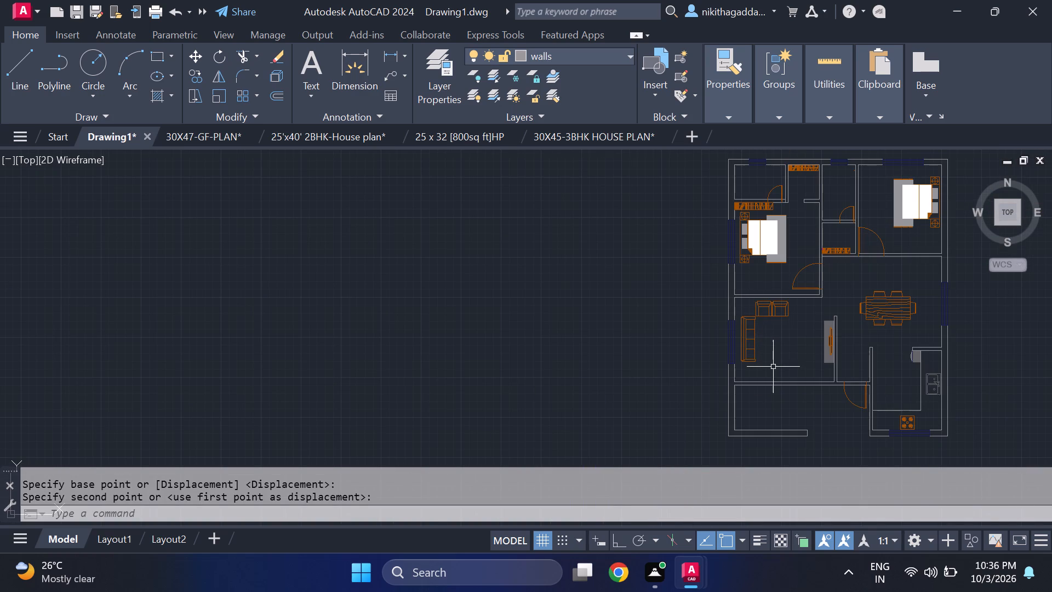
middle_drag(772, 351, 684, 289)
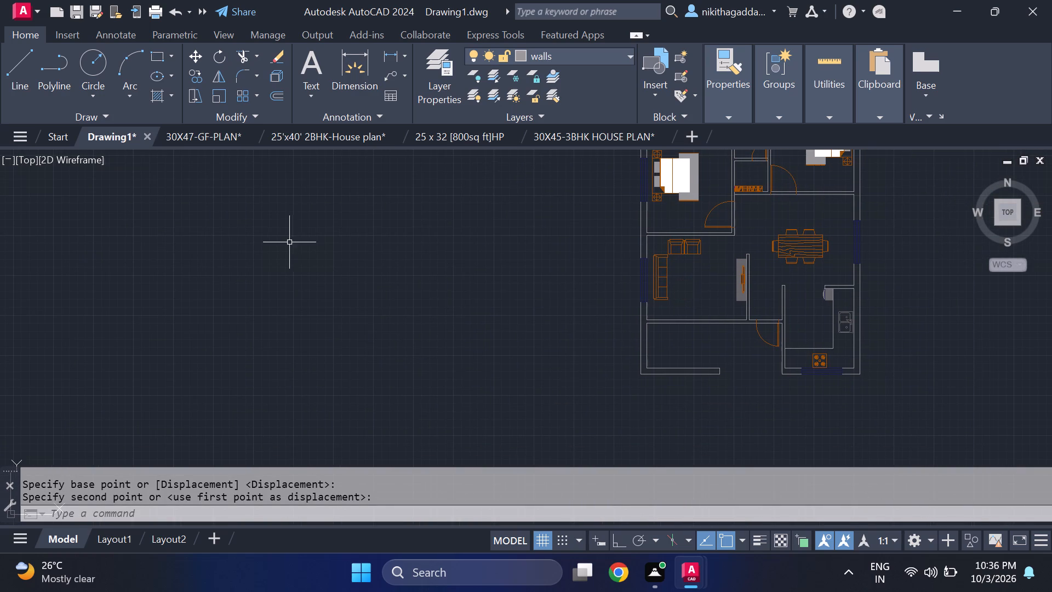
scroll(300, 209, down, 2)
scroll(425, 224, up, 3)
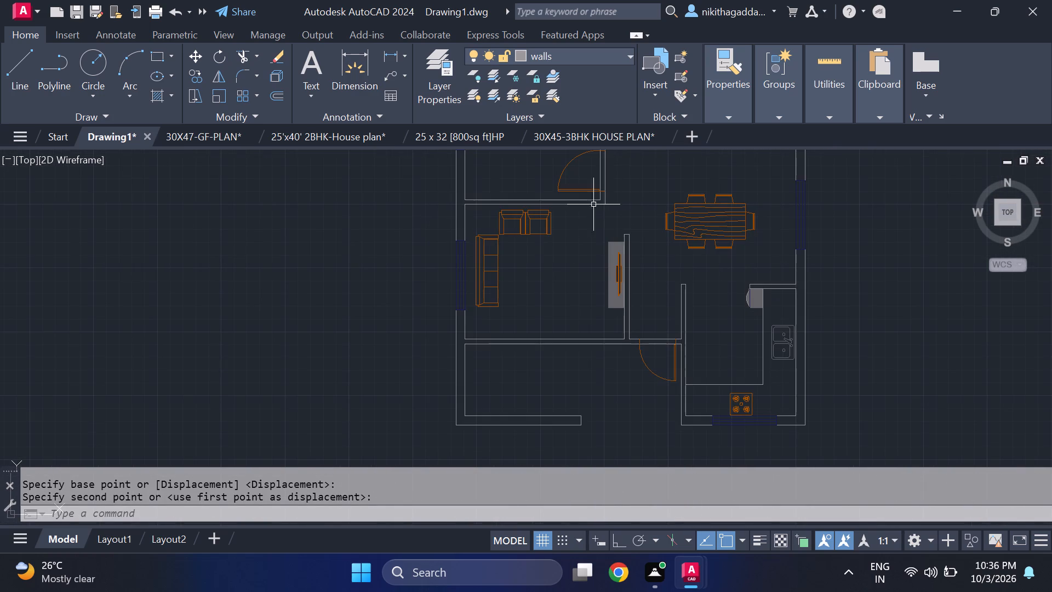
scroll(546, 253, up, 2)
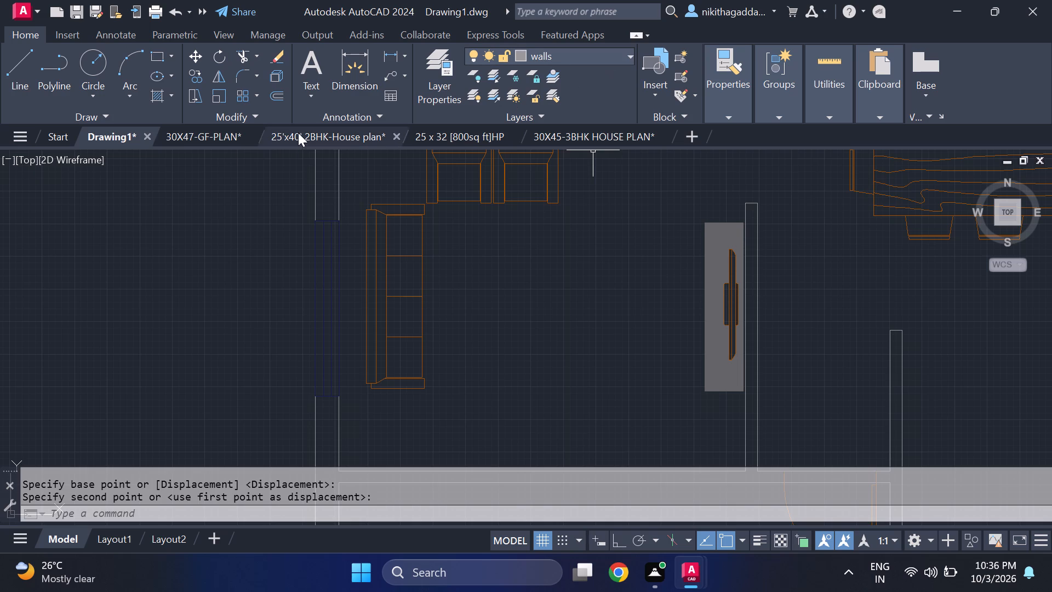
click(420, 139)
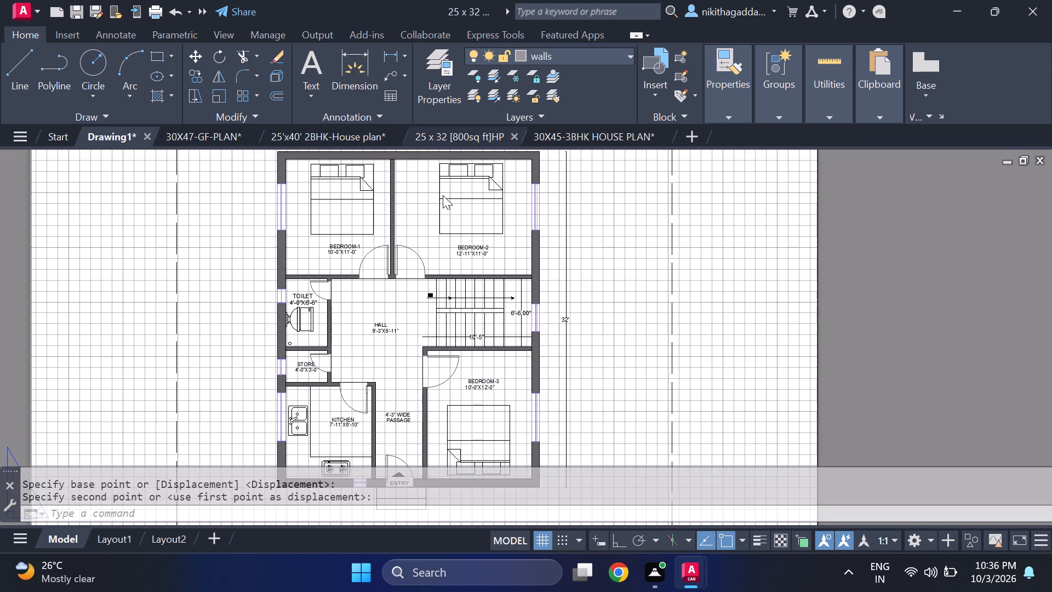
click(199, 140)
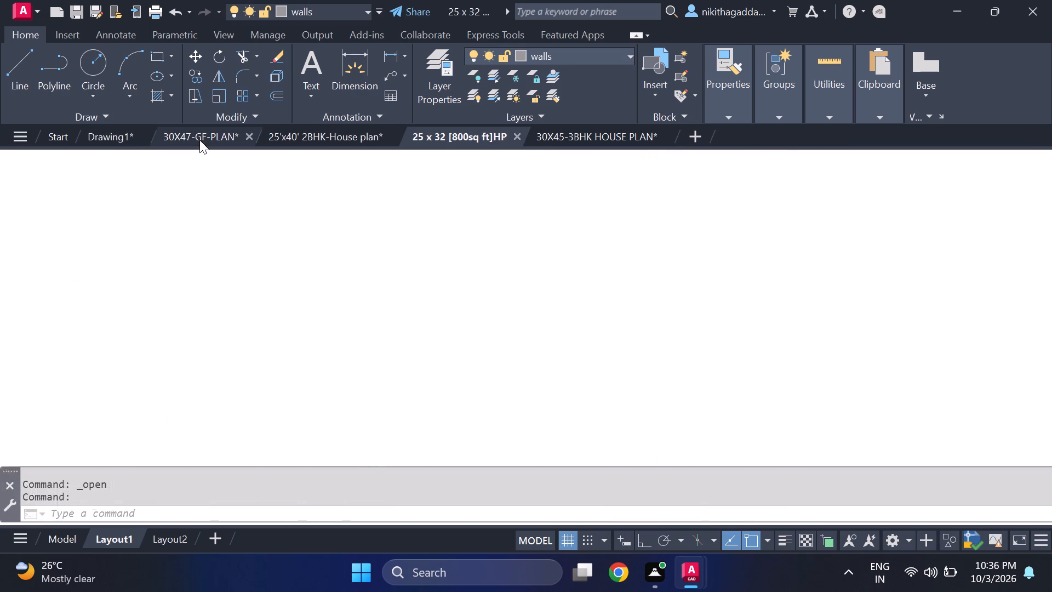
click(59, 539)
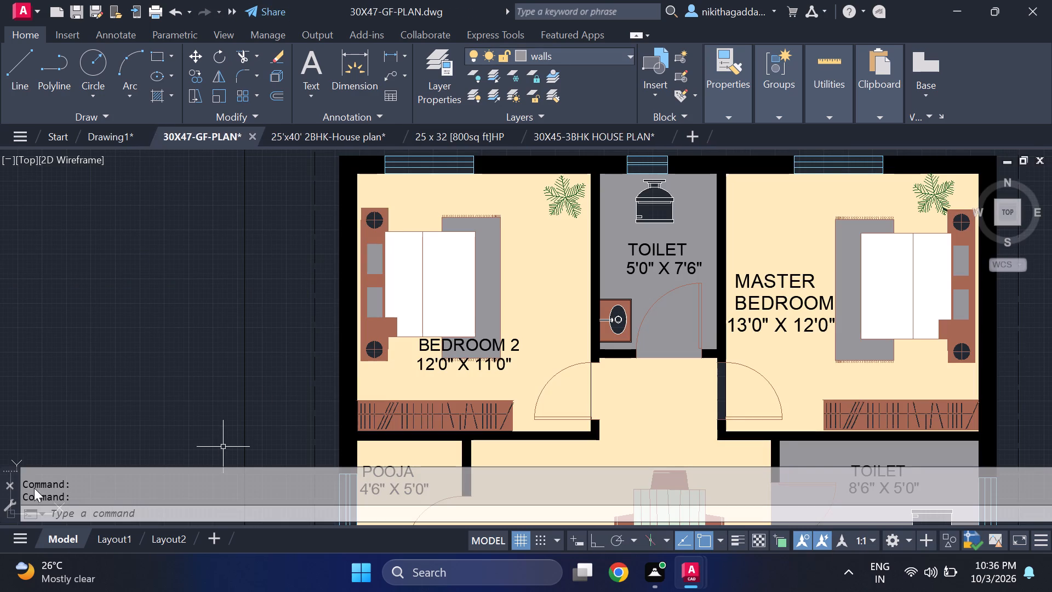
Copy the living room's coffee table, including its plant and trim pieces, from the 30X47-GF-PLAN drawing.
scroll(447, 335, down, 3)
scroll(504, 388, up, 1)
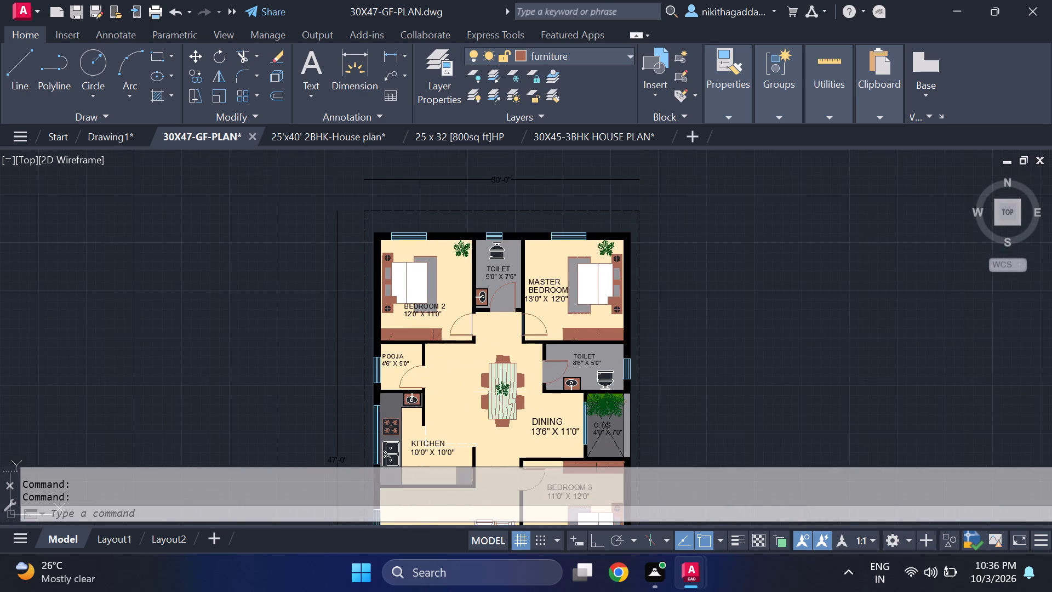
middle_drag(500, 395, 444, 265)
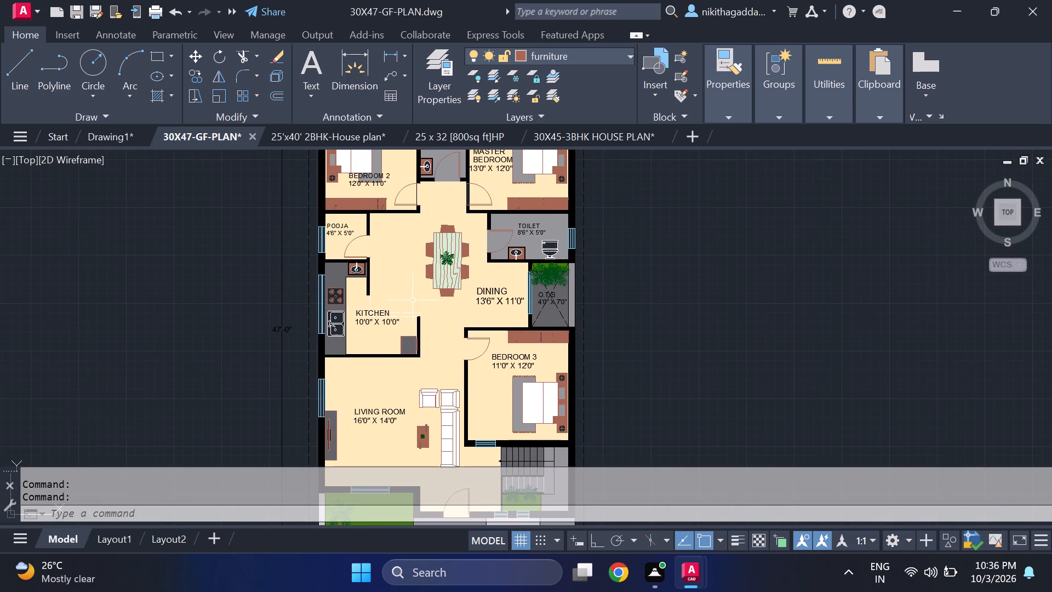
scroll(440, 439, up, 3)
scroll(393, 439, up, 2)
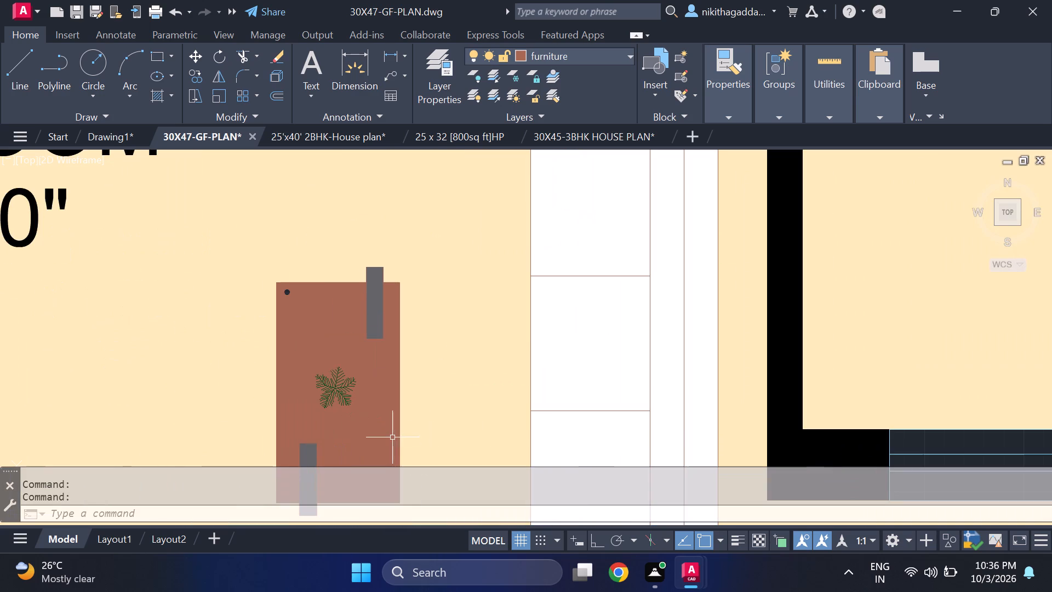
click(401, 420)
click(361, 367)
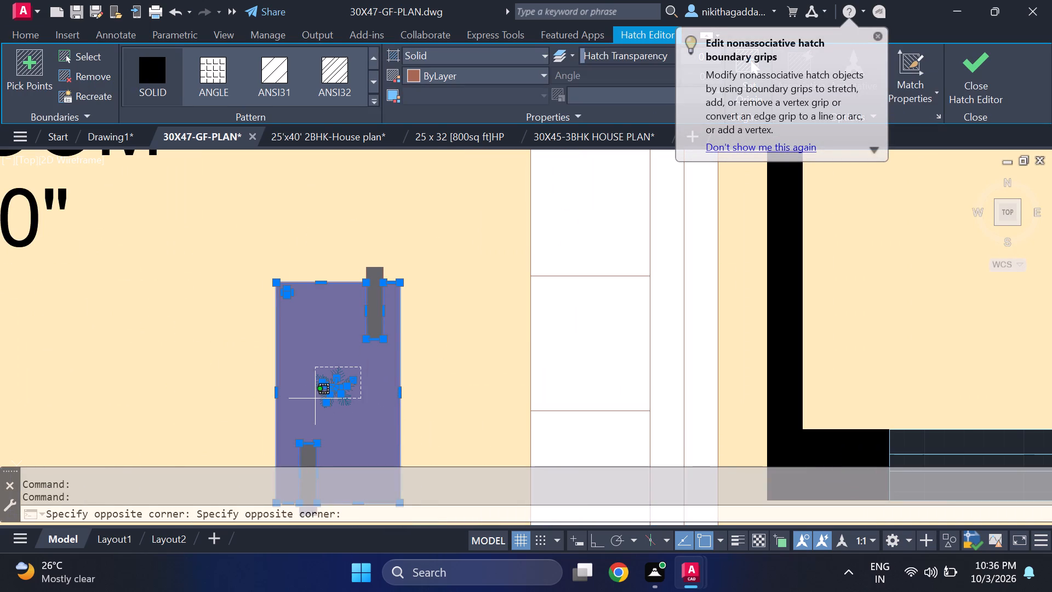
click(316, 399)
scroll(335, 389, up, 3)
click(347, 351)
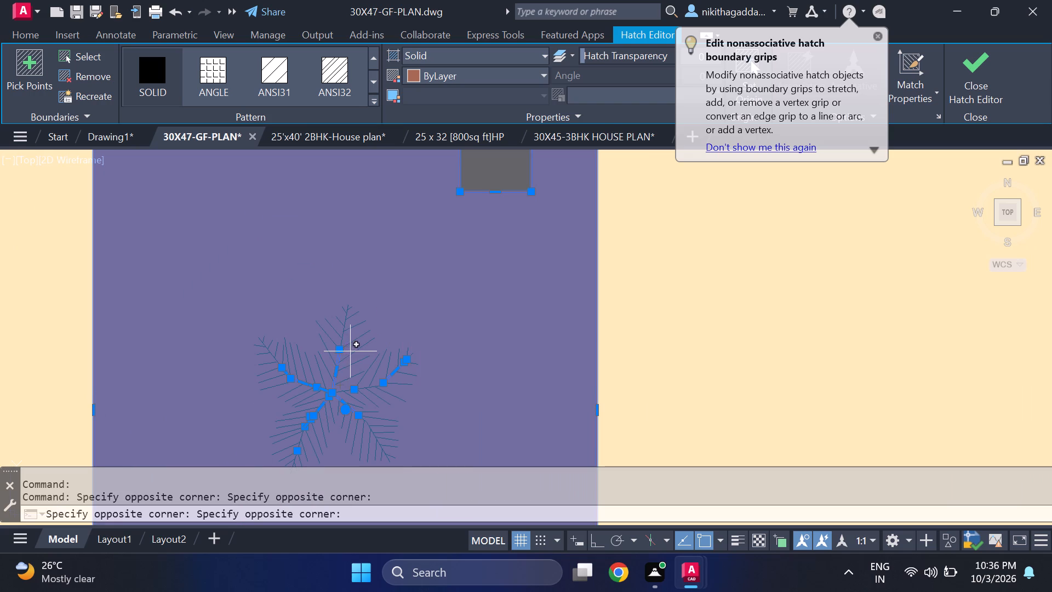
drag(350, 351, 348, 363)
click(366, 359)
scroll(369, 358, down, 2)
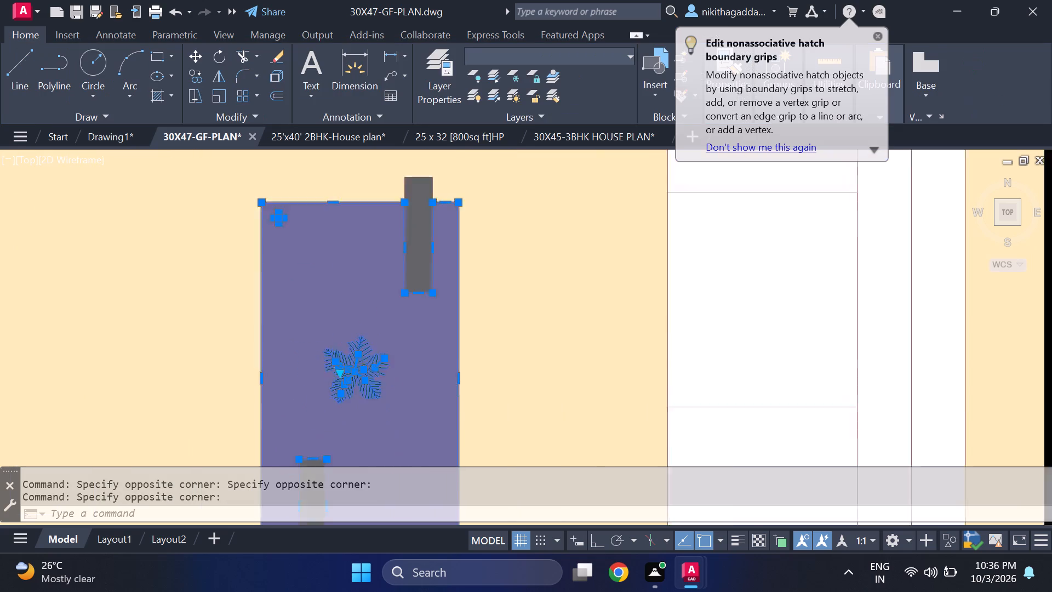
scroll(369, 359, down, 2)
scroll(397, 324, up, 3)
click(375, 306)
scroll(372, 318, down, 4)
scroll(340, 414, up, 3)
scroll(376, 339, down, 2)
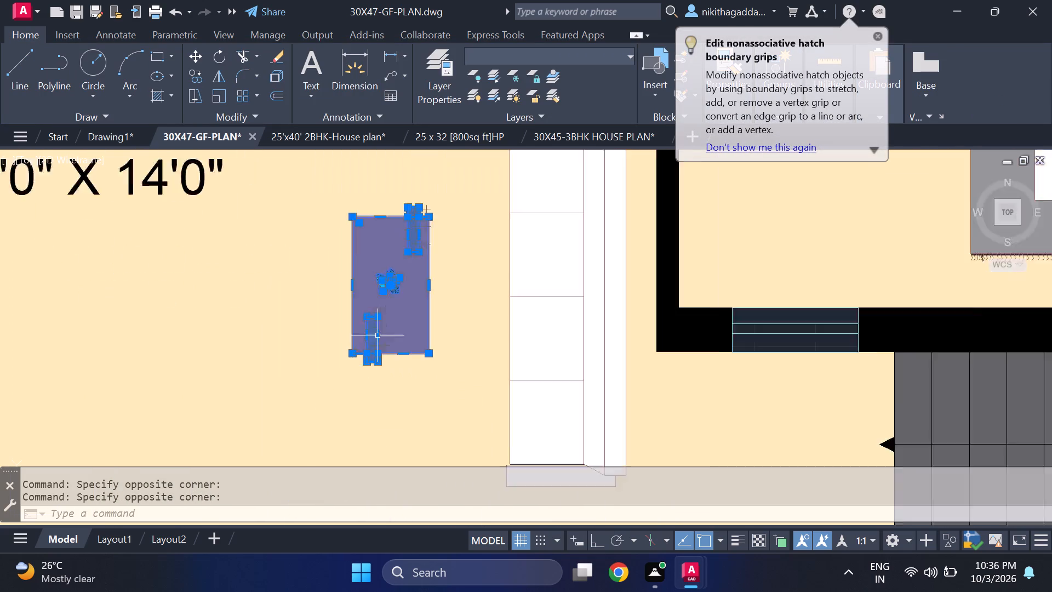
scroll(380, 338, down, 1)
key(ctrl+c)
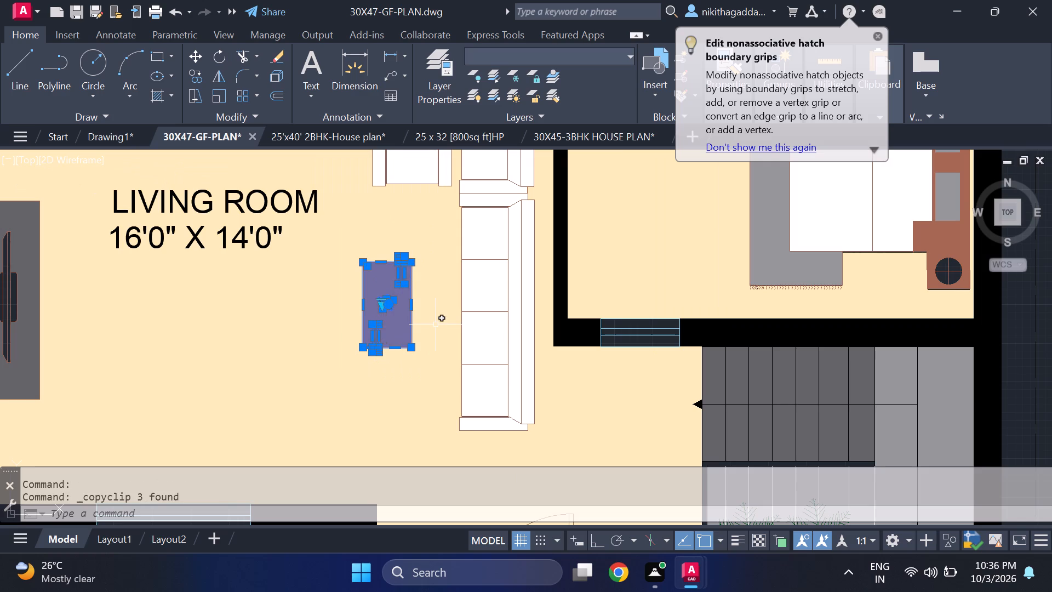
Paste the coffee table into Drawing1's living room, between the sofa and the TV unit.
click(99, 134)
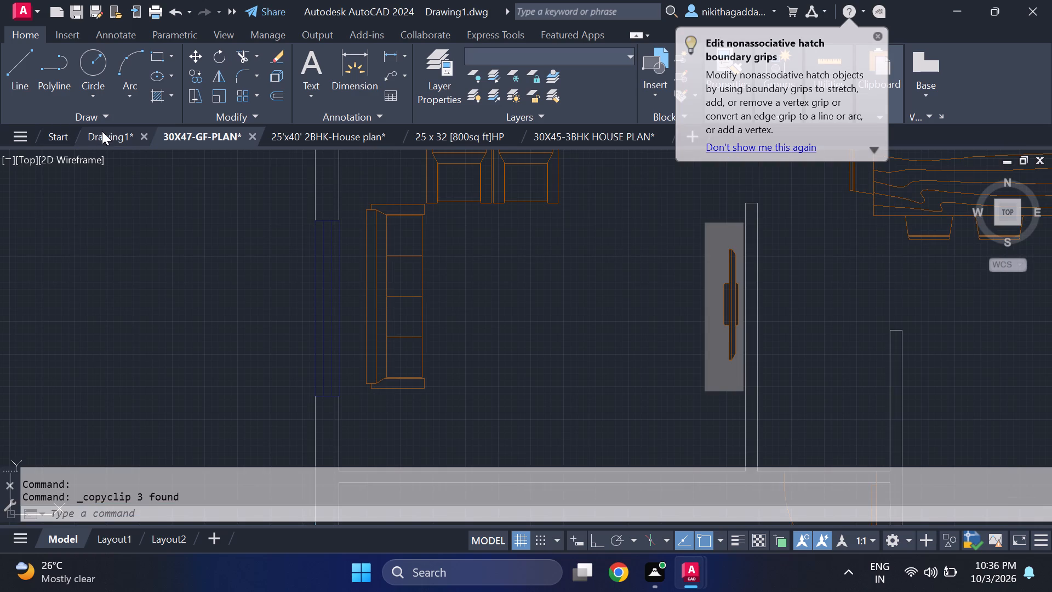
key(ctrl+v)
scroll(473, 327, down, 3)
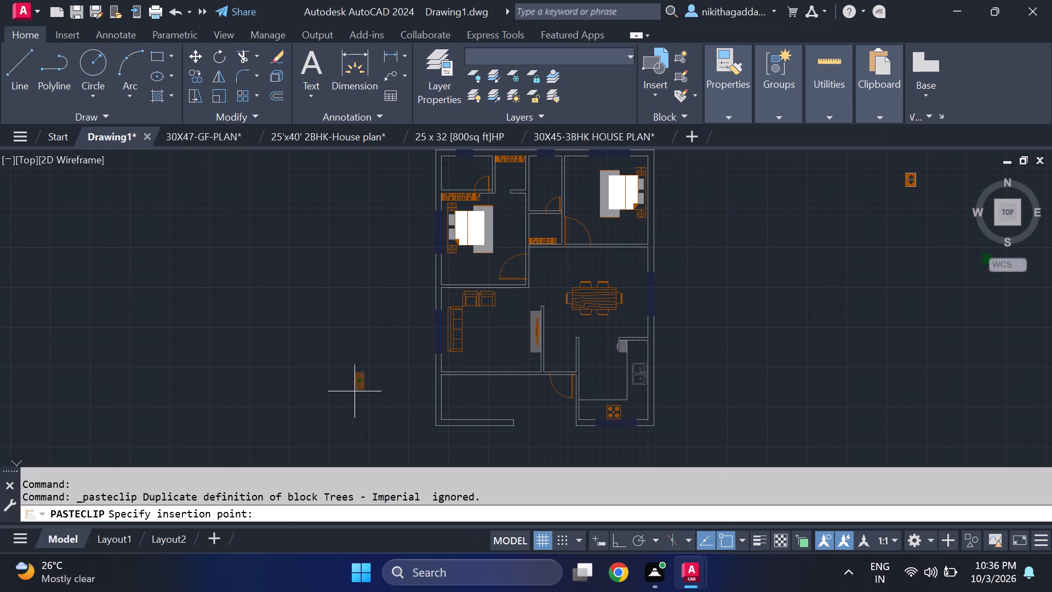
scroll(494, 332, up, 1)
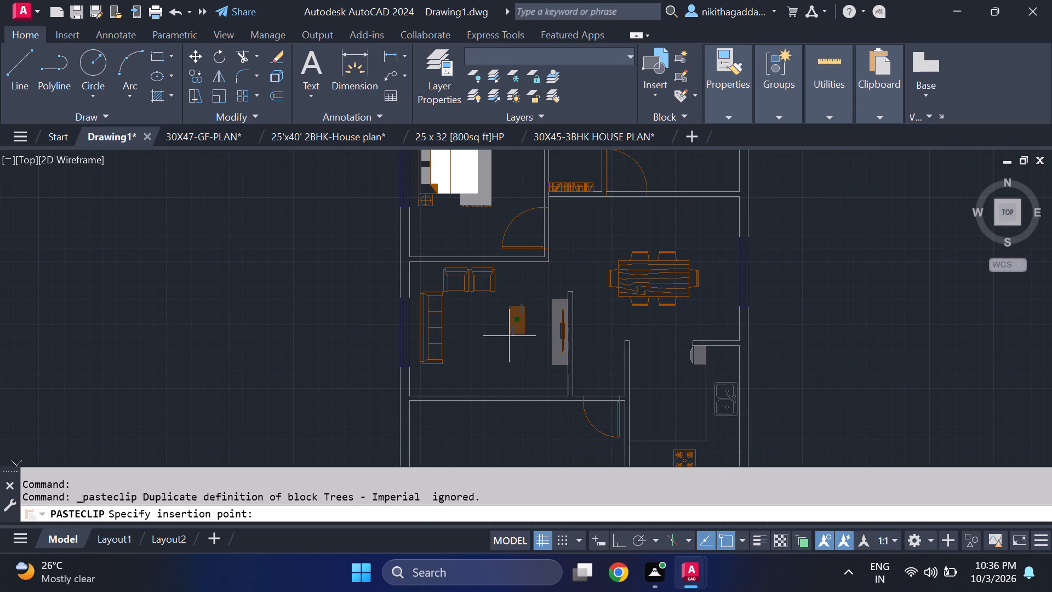
scroll(474, 352, up, 3)
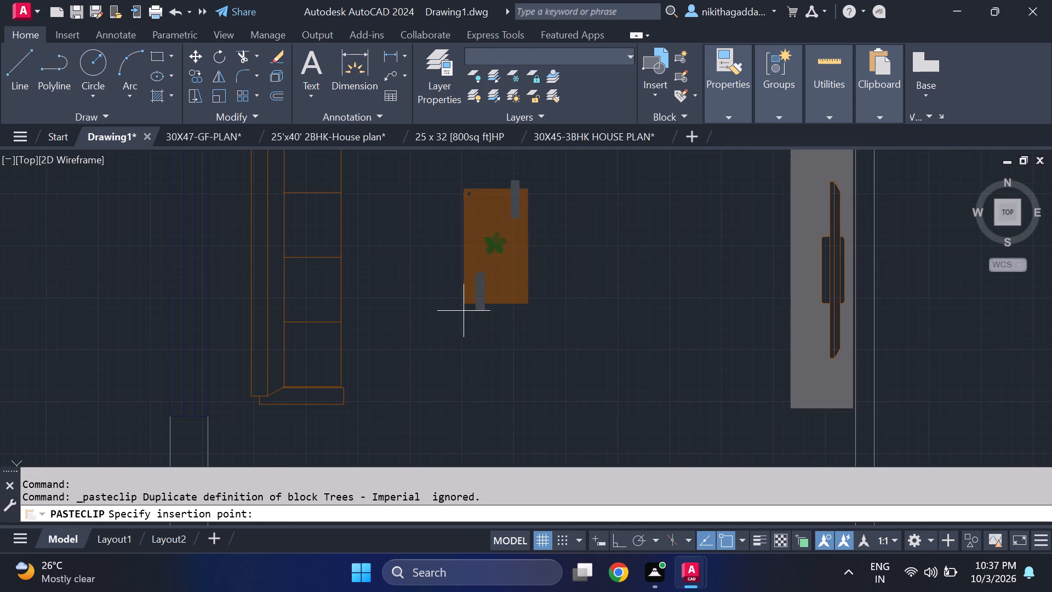
click(464, 311)
Rotate the coffee table 90 degrees counterclockwise about the midpoint of its east edge so that its long side runs east-west.
scroll(496, 304, down, 3)
scroll(514, 284, up, 2)
drag(521, 251, 516, 257)
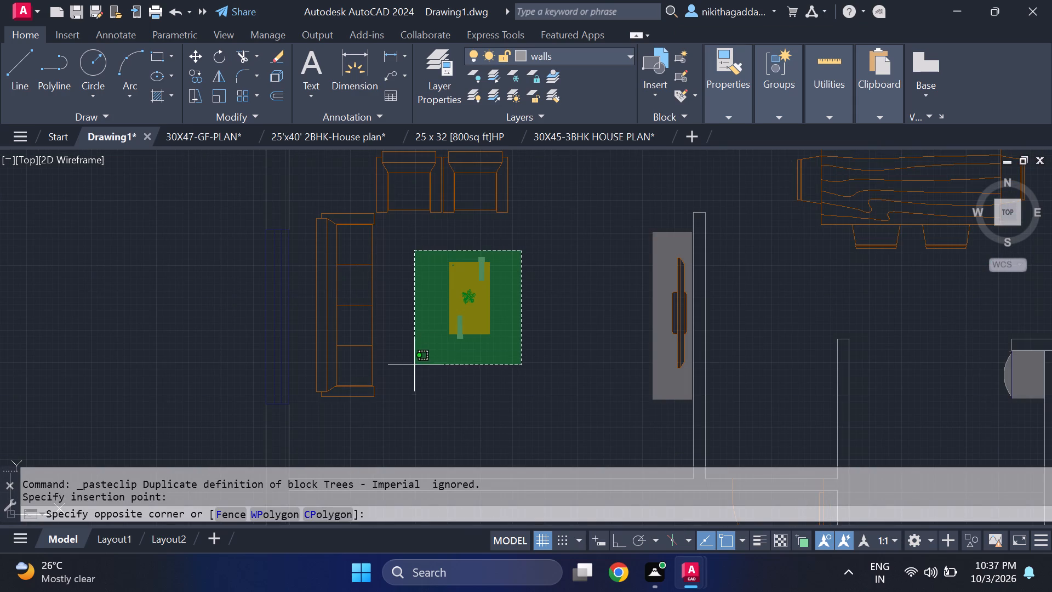
click(425, 358)
text(ro)
key(Return)
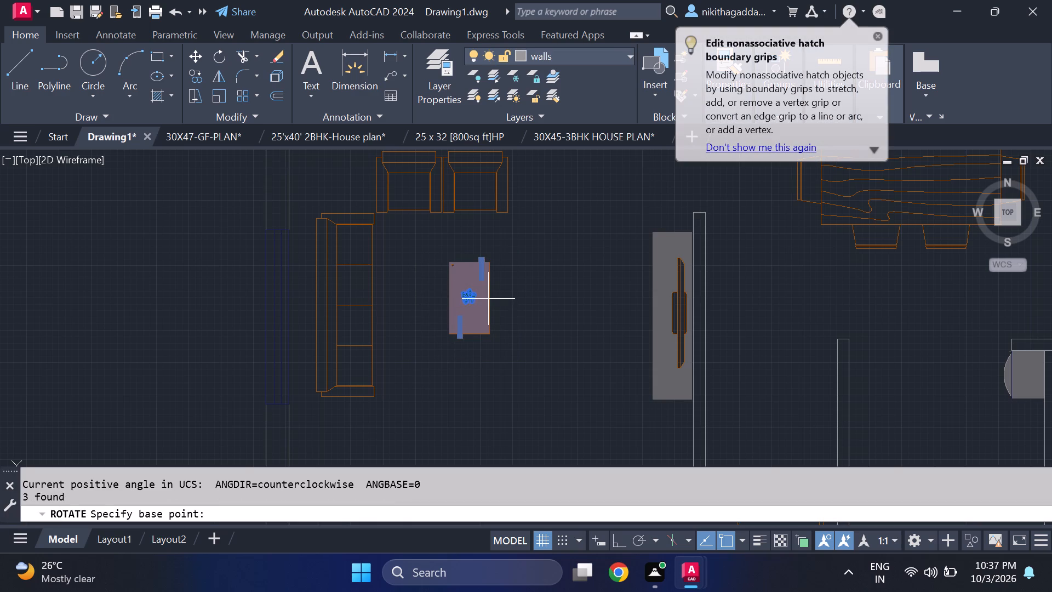
click(488, 299)
key(F8)
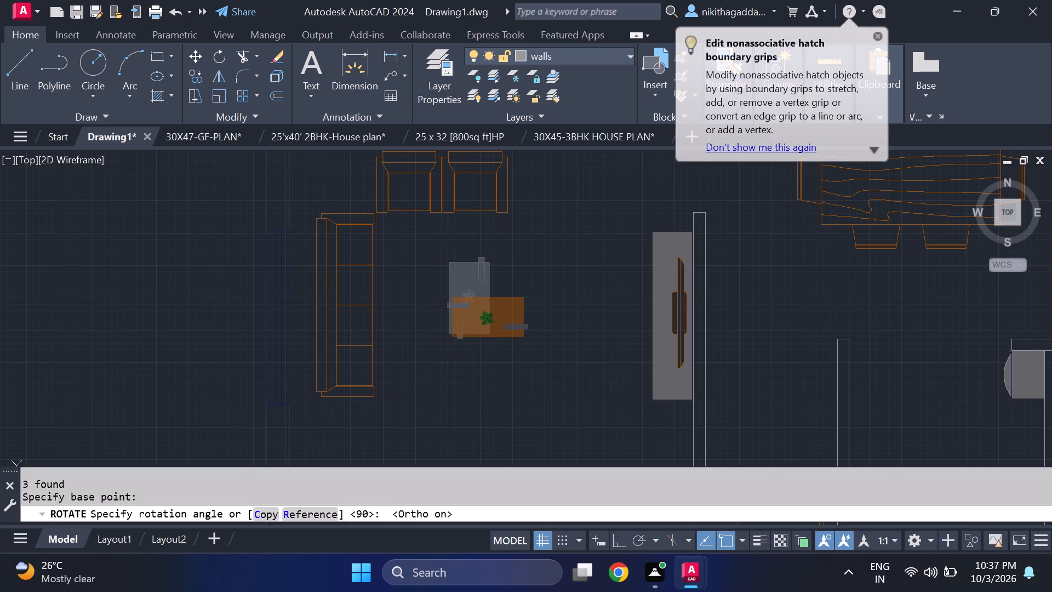
click(505, 248)
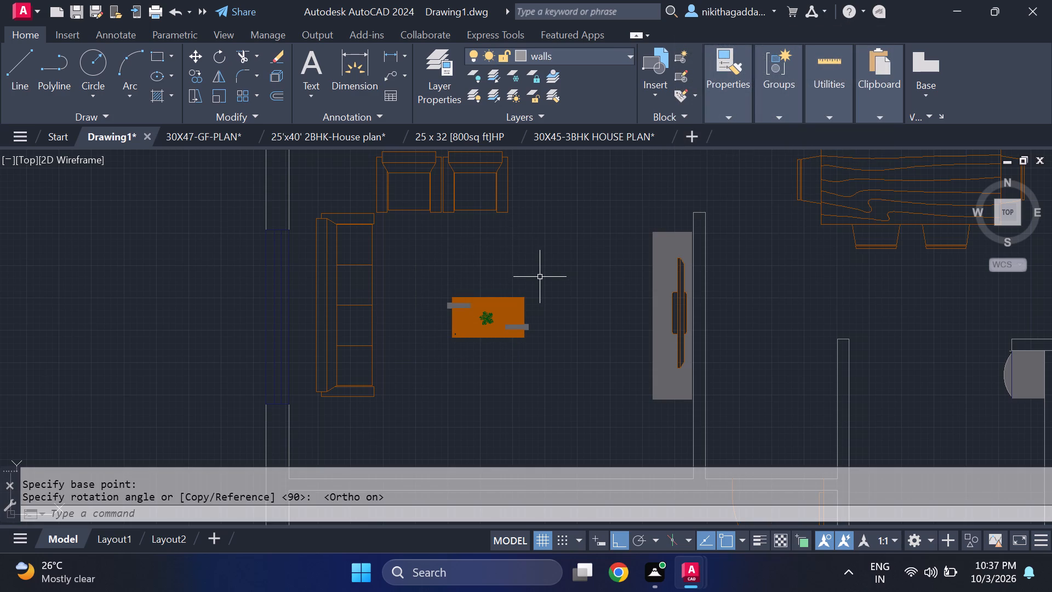
Move the coffee table by its north-west corner slightly north-west, closer to the sofa and armchairs.
click(552, 271)
click(401, 368)
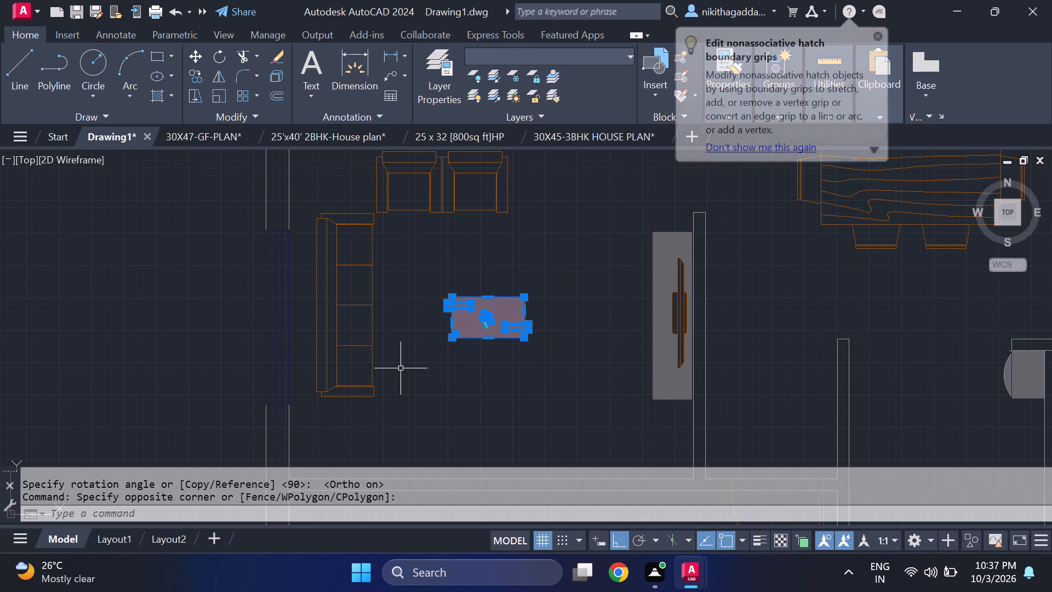
key(m)
key(Return)
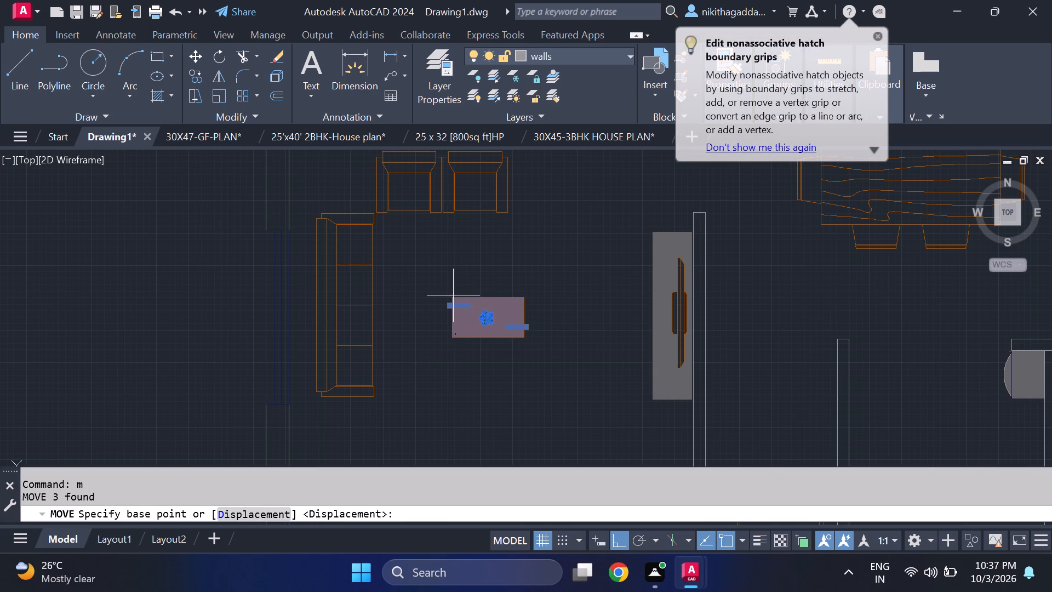
click(453, 295)
key(F8)
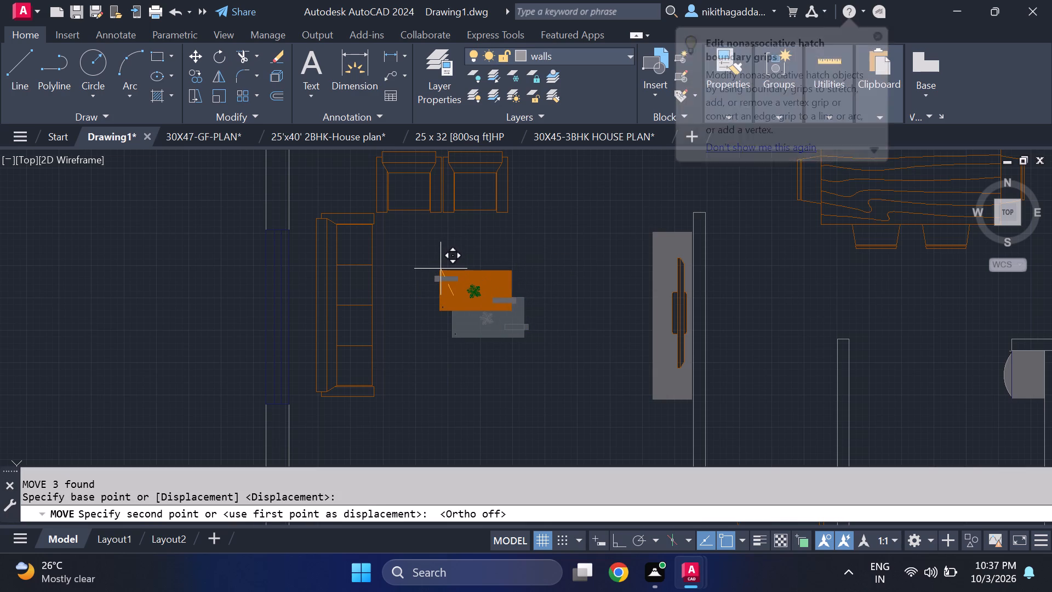
click(441, 269)
Look over the whole floor plan and the loose washbasin and plant east of it.
scroll(502, 253, down, 3)
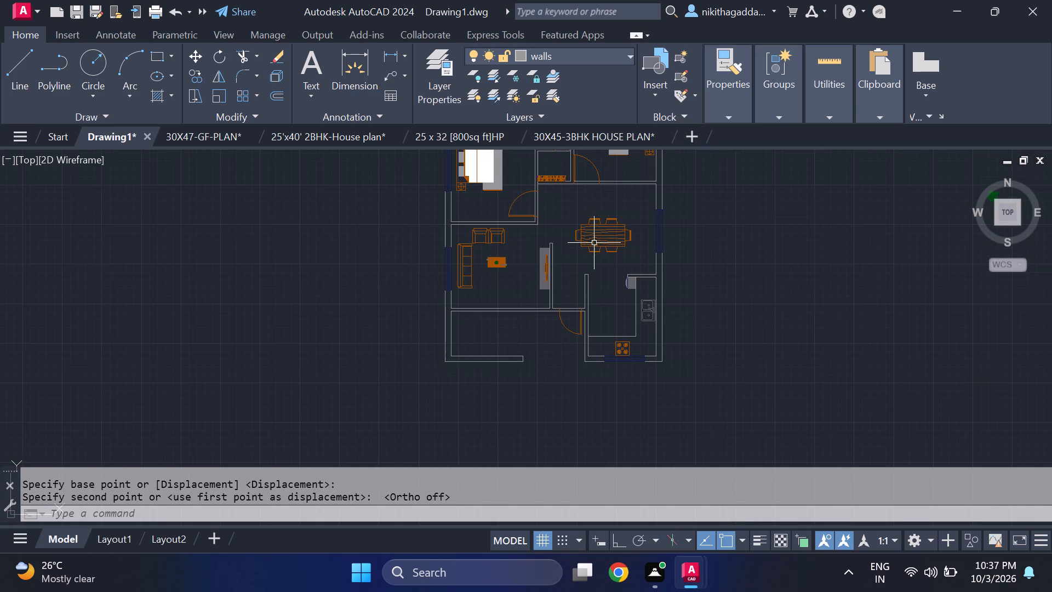
scroll(594, 243, down, 2)
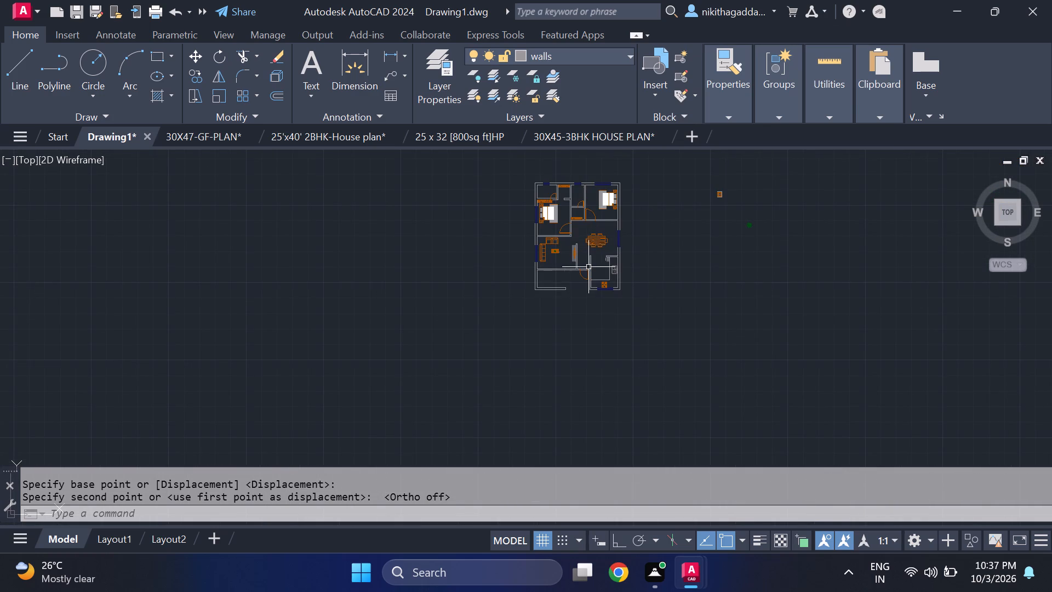
scroll(590, 264, up, 2)
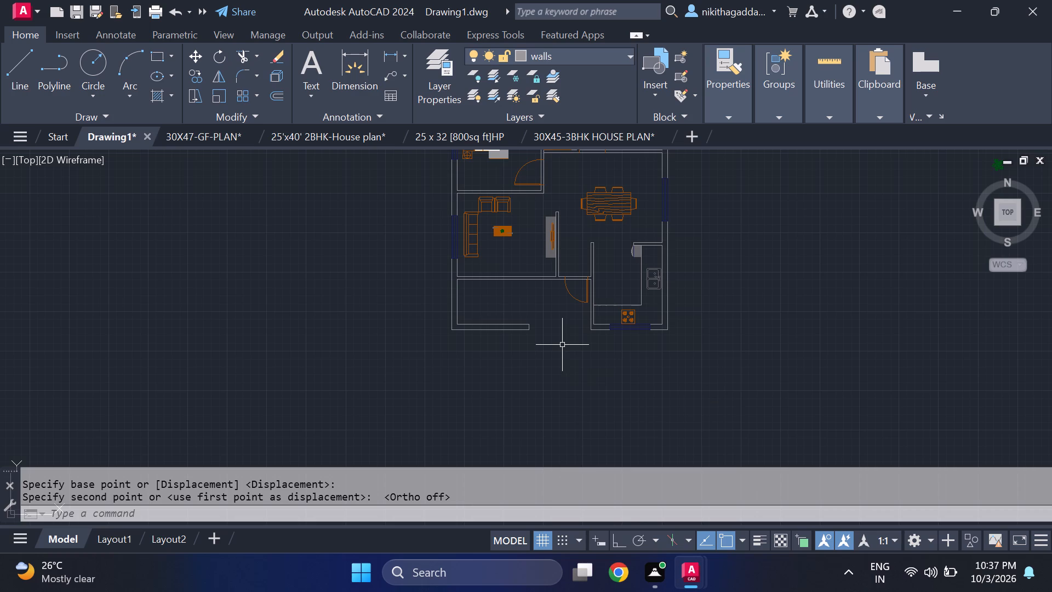
scroll(380, 370, up, 1)
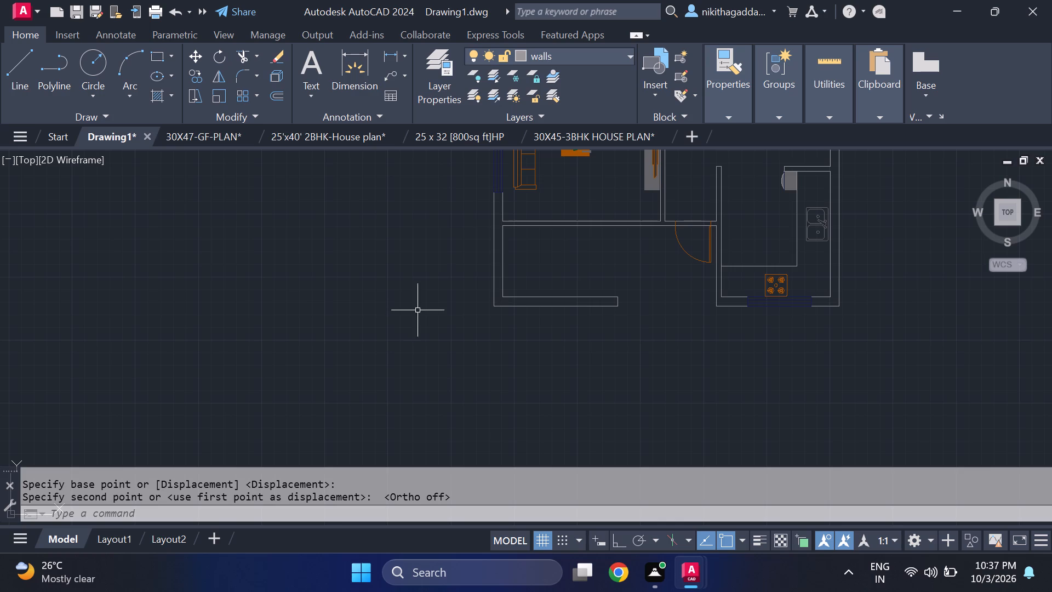
middle_drag(677, 272, 558, 375)
scroll(609, 304, down, 2)
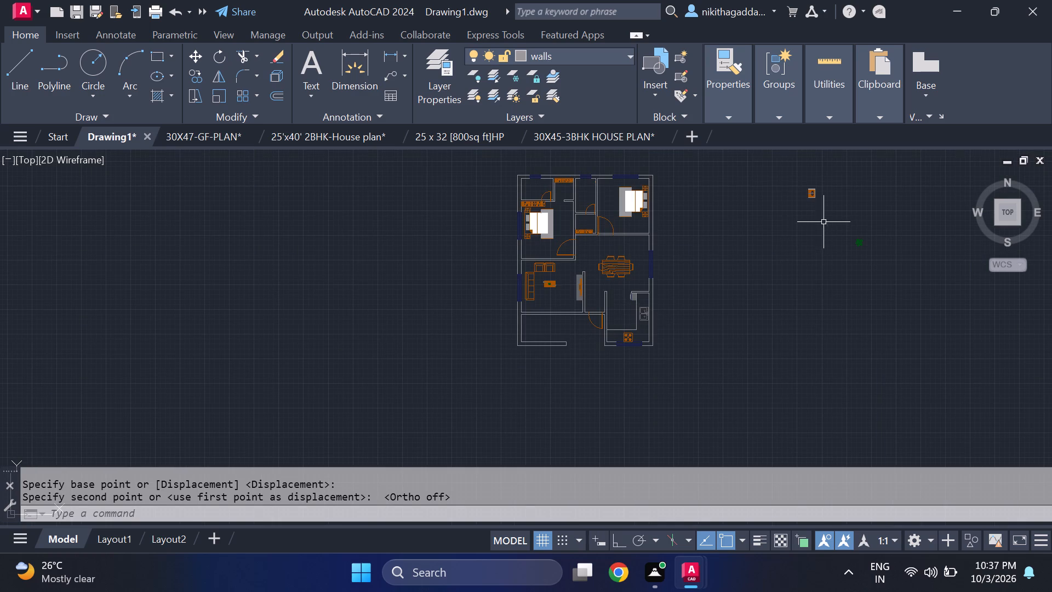
middle_click(817, 222)
middle_drag(770, 264, 742, 299)
scroll(706, 234, up, 1)
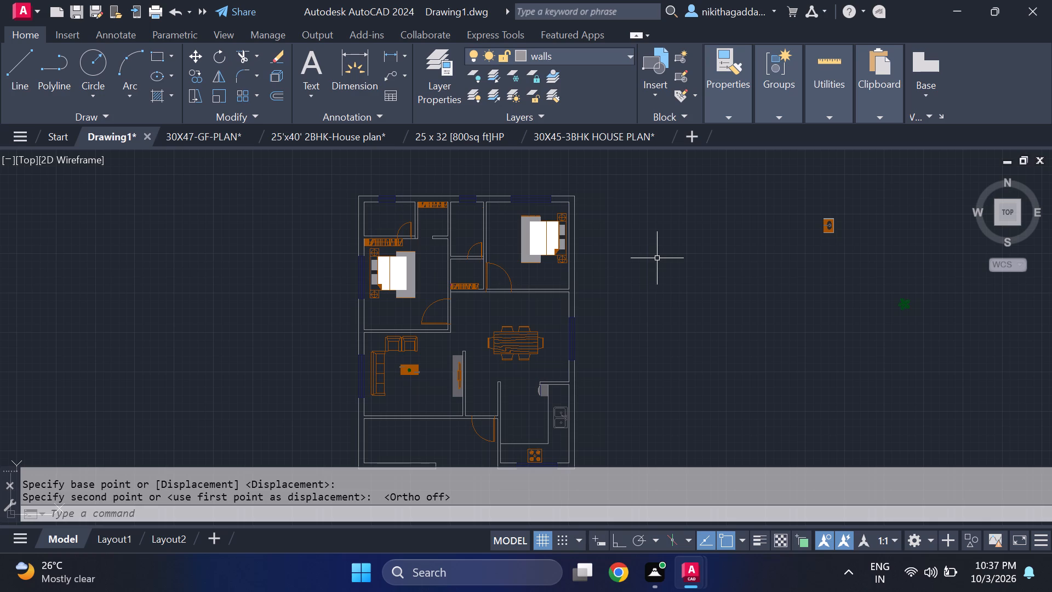
Change the text layer's color to index color 250.
click(575, 55)
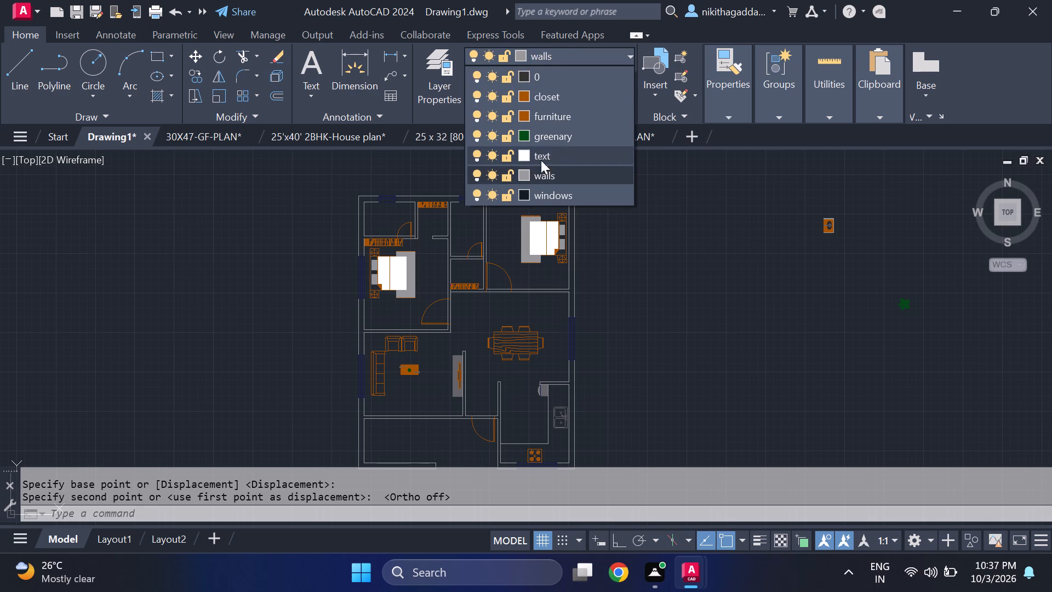
click(520, 157)
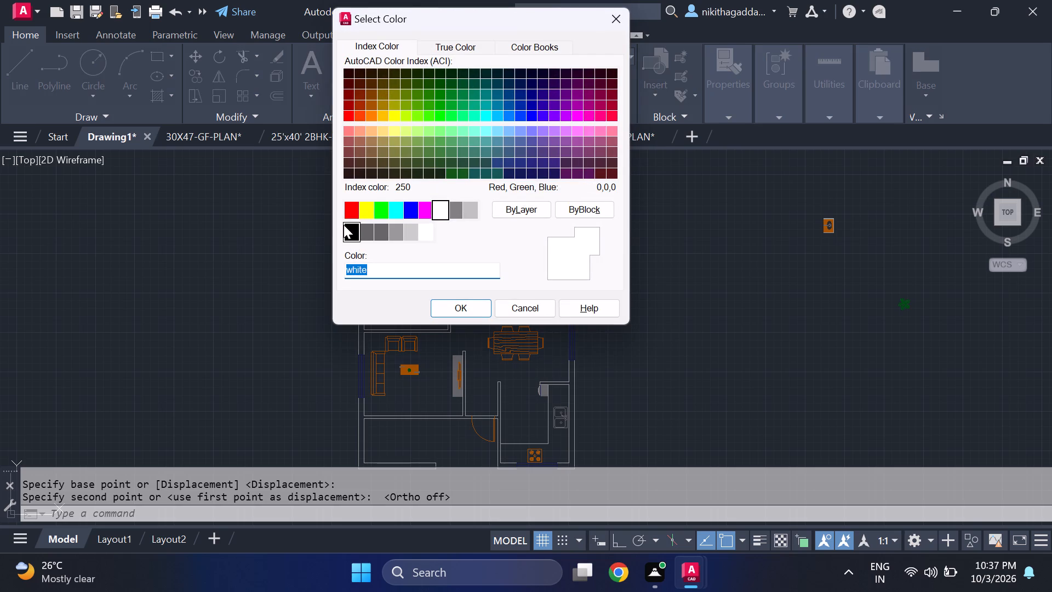
click(346, 225)
click(479, 306)
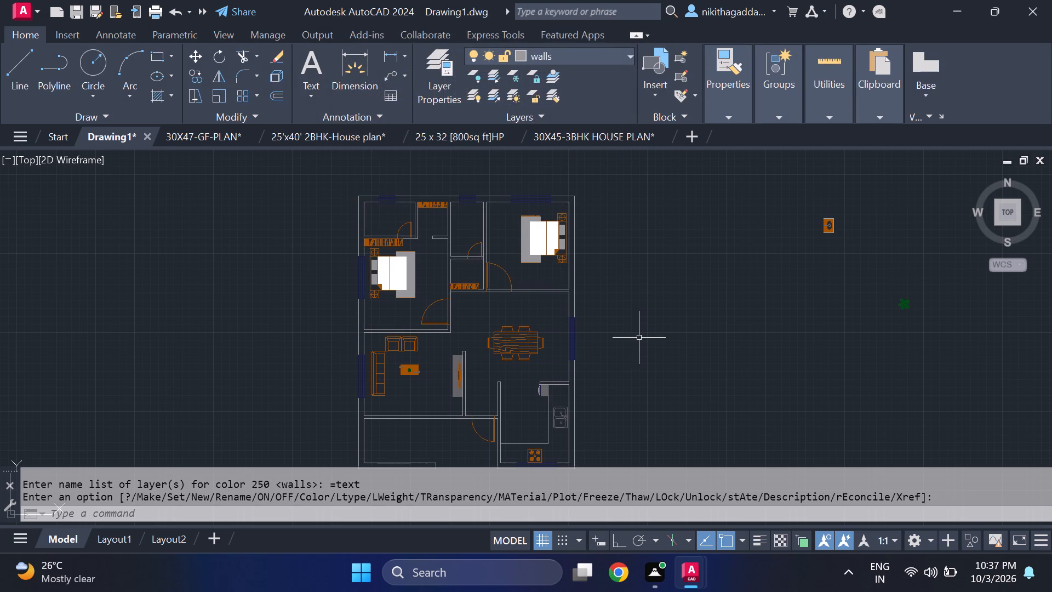
key(Escape)
Insert the Toilet - Imperial block from the architectural tool palette into the empty area west of the plan.
text(tp)
key(Return)
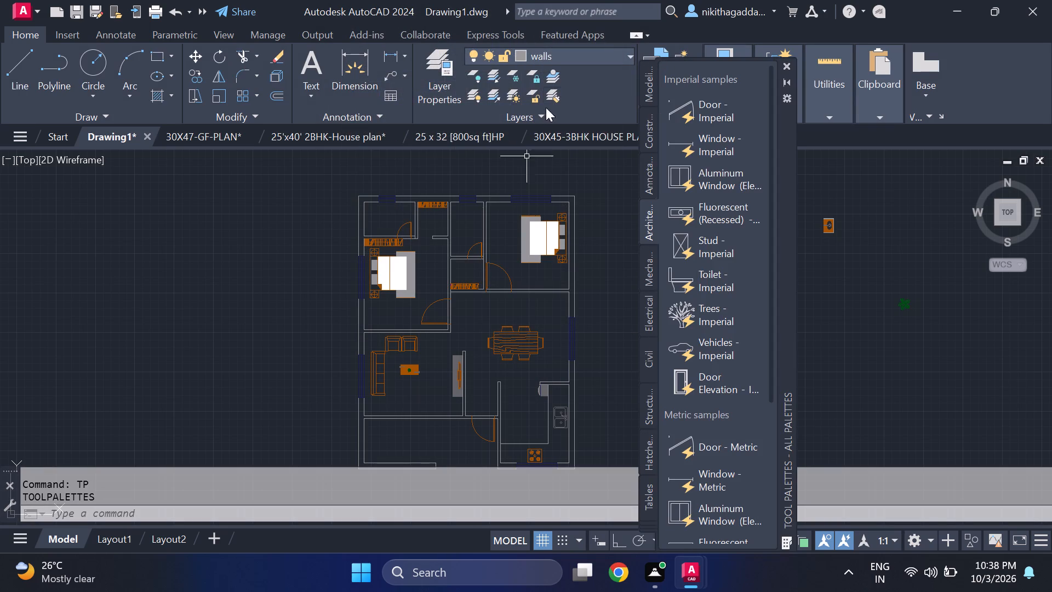
drag(700, 286, 655, 288)
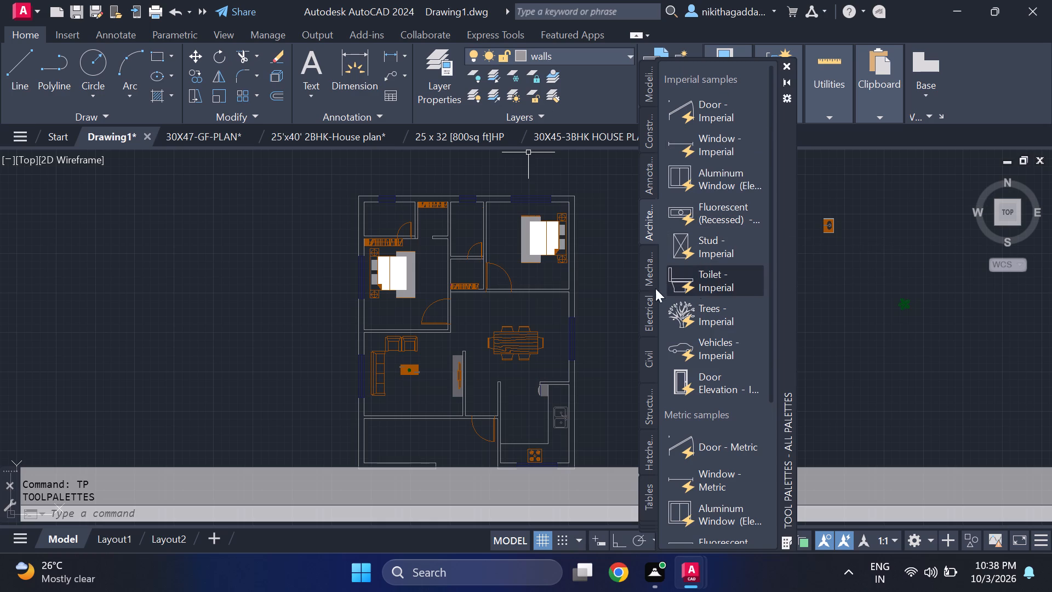
drag(655, 288, 294, 275)
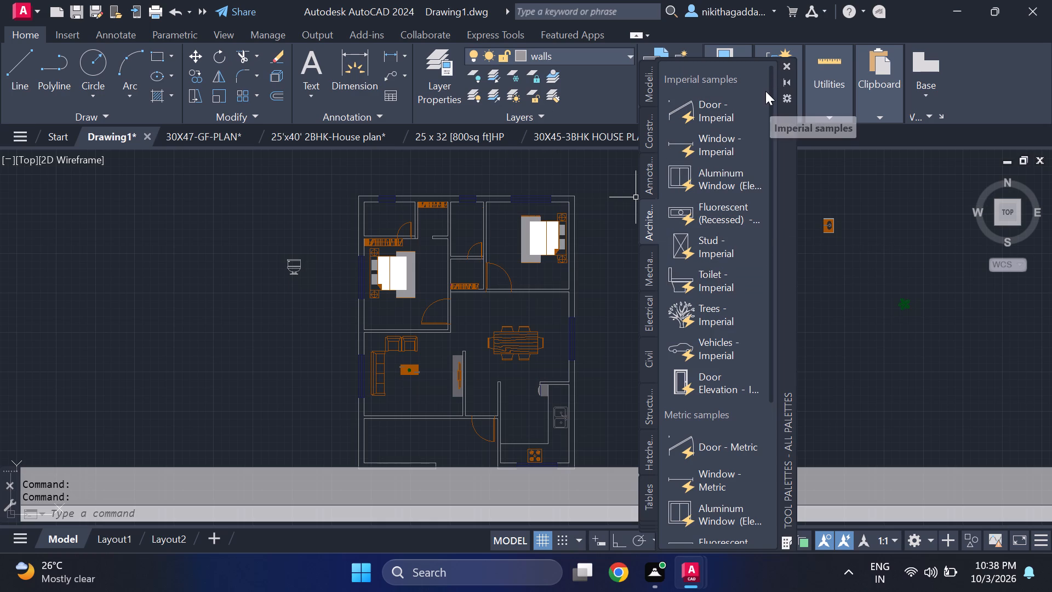
click(788, 66)
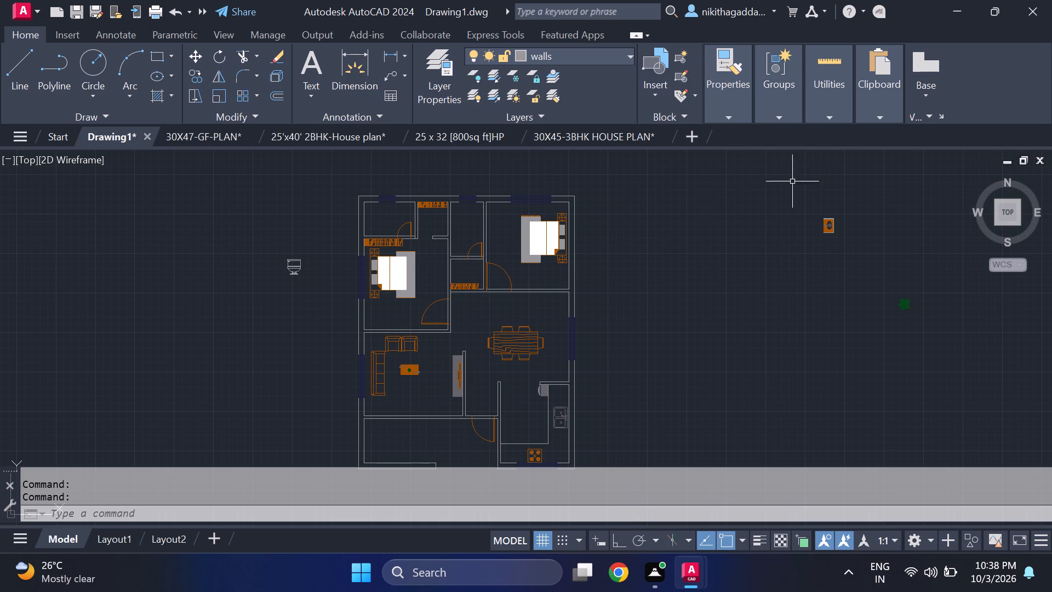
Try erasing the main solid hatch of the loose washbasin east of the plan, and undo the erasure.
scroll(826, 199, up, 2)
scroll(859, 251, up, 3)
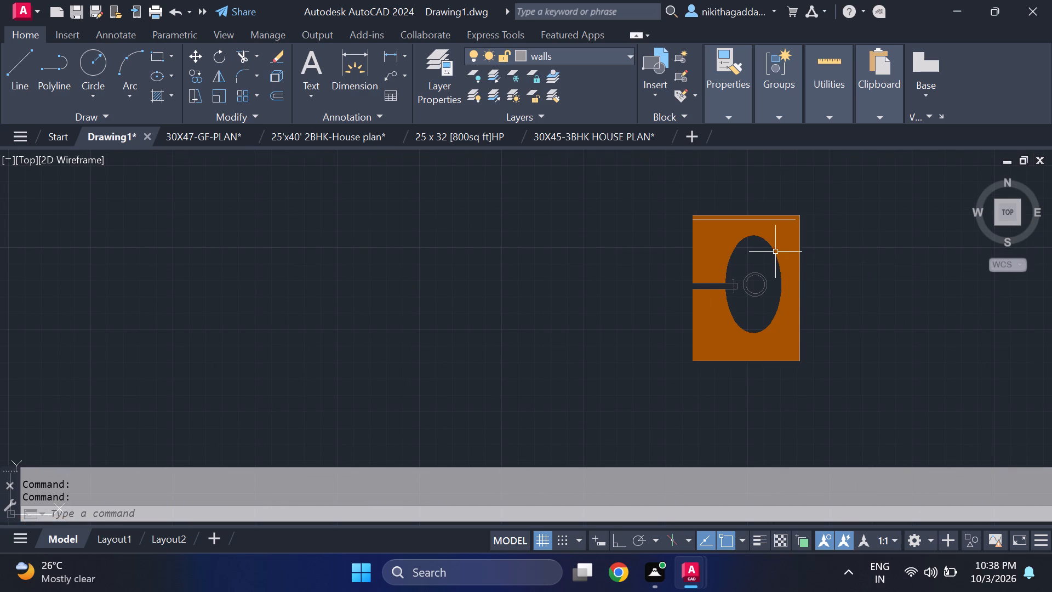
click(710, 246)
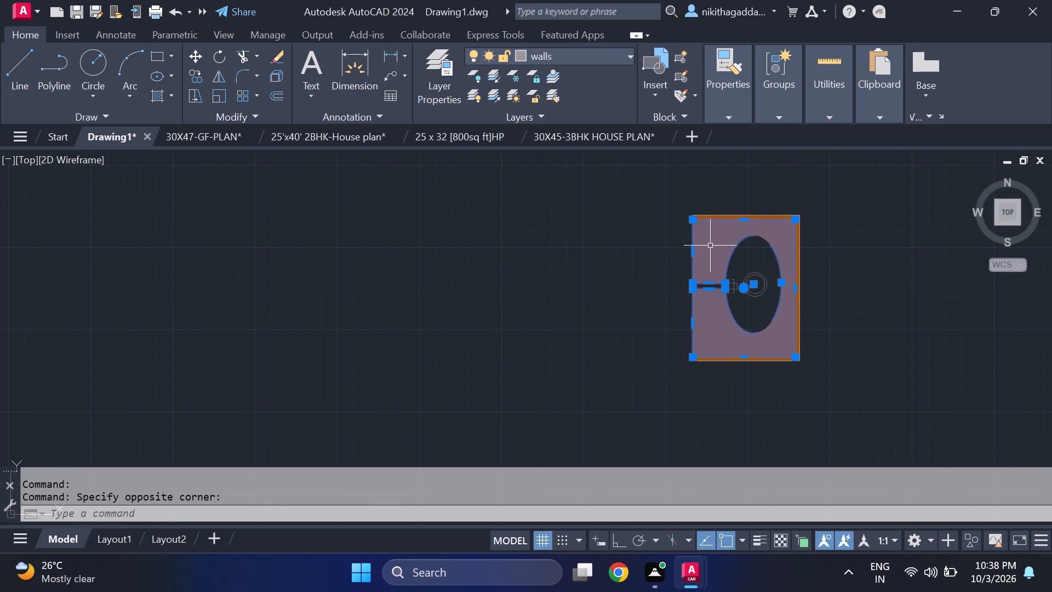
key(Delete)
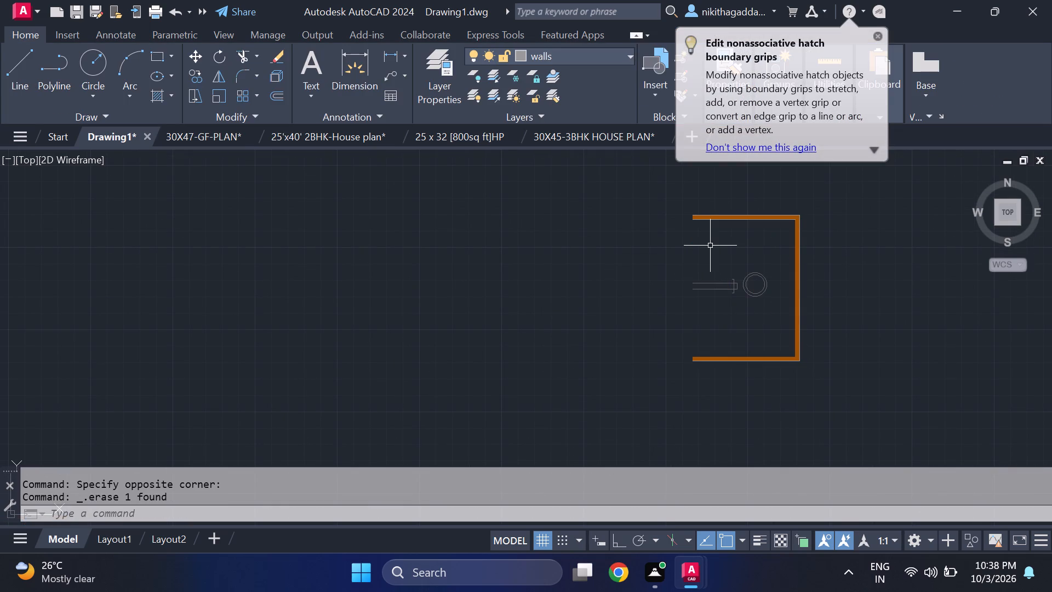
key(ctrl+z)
Delete the loose washbasin east of the plan, including both orange solid hatches and all its remaining linework.
scroll(722, 238, up, 2)
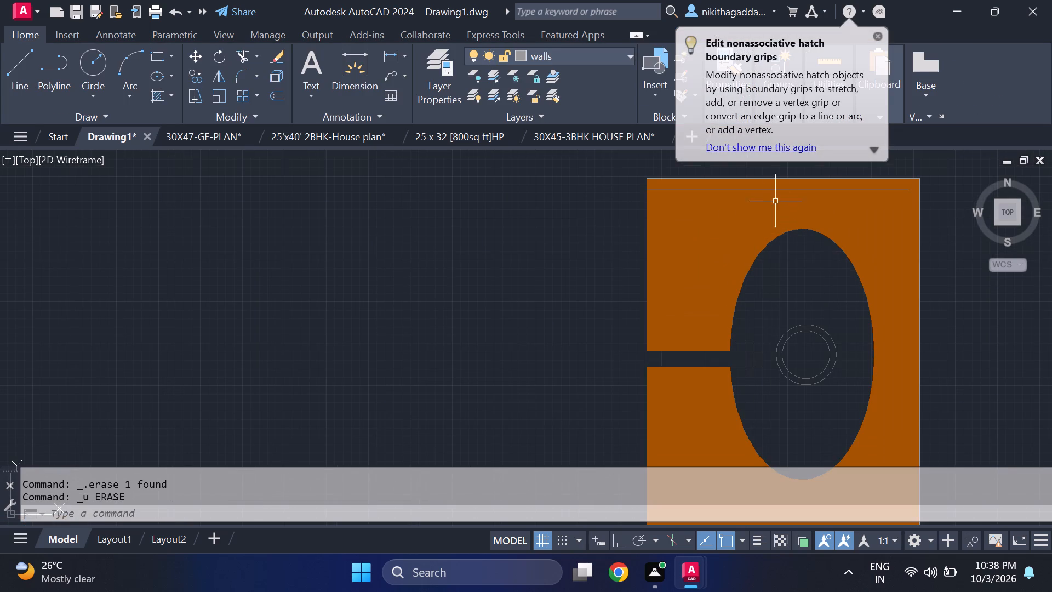
click(869, 205)
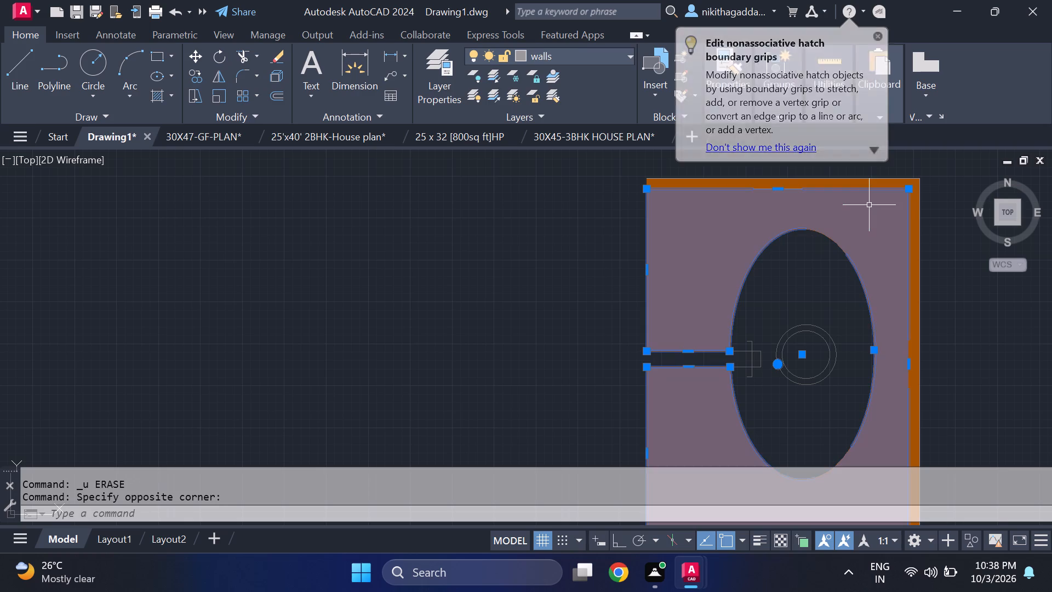
key(Delete)
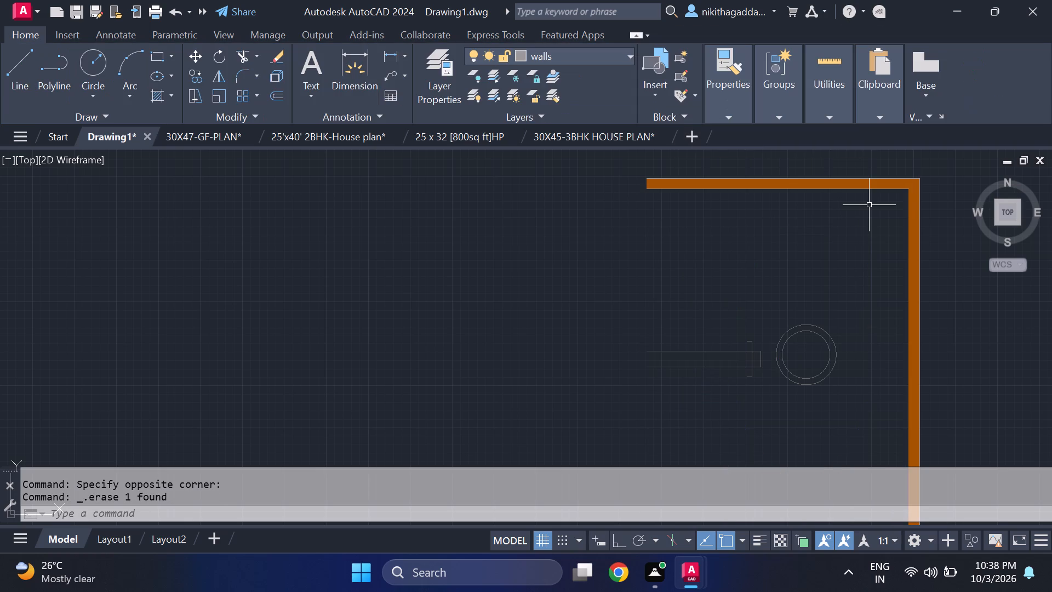
click(870, 181)
key(Delete)
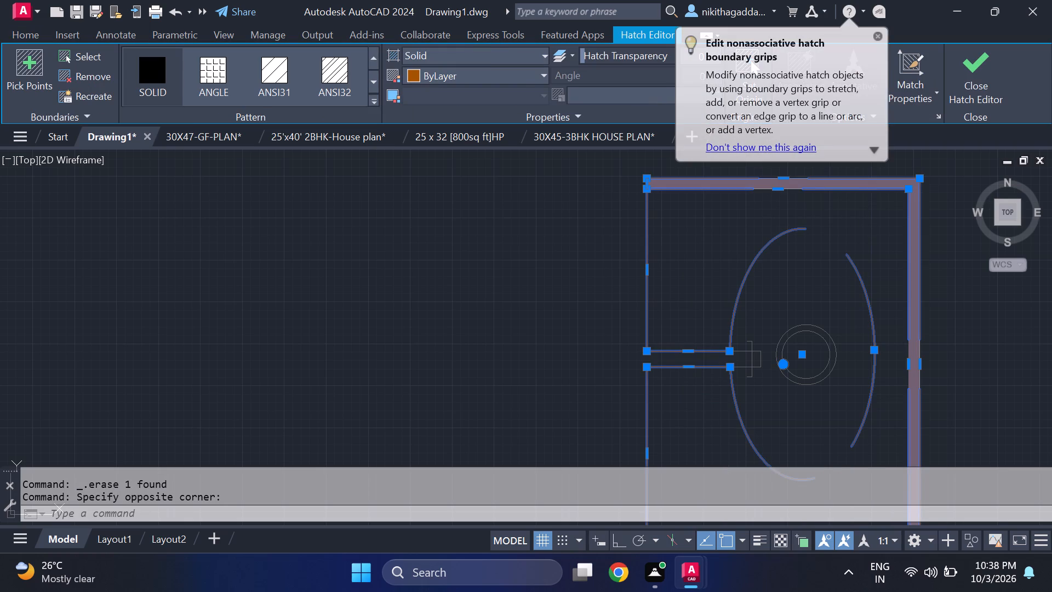
drag(947, 168, 941, 173)
click(615, 385)
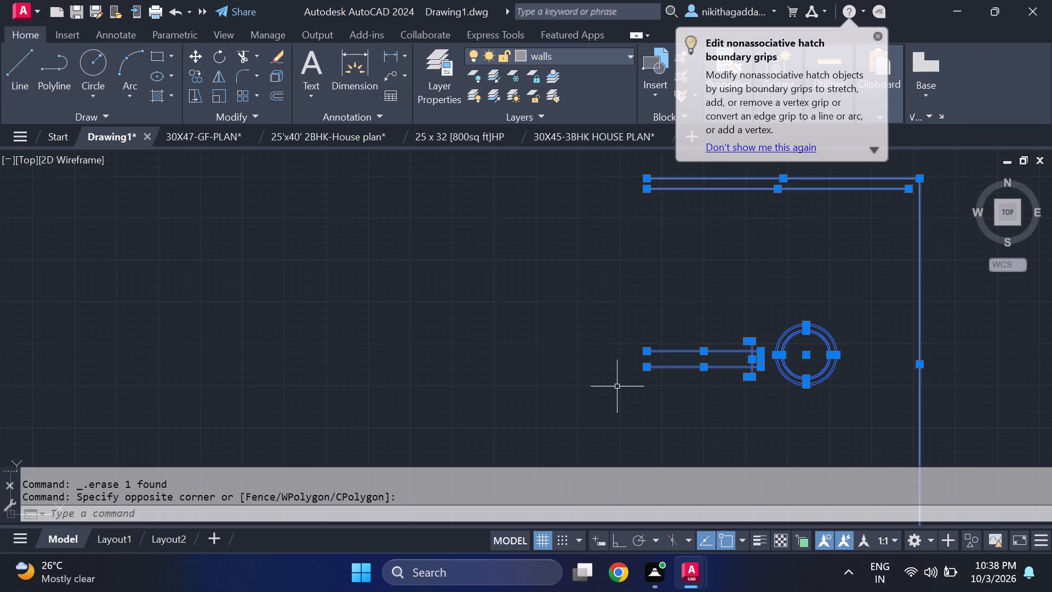
scroll(661, 367, down, 2)
drag(808, 382, 785, 401)
click(666, 452)
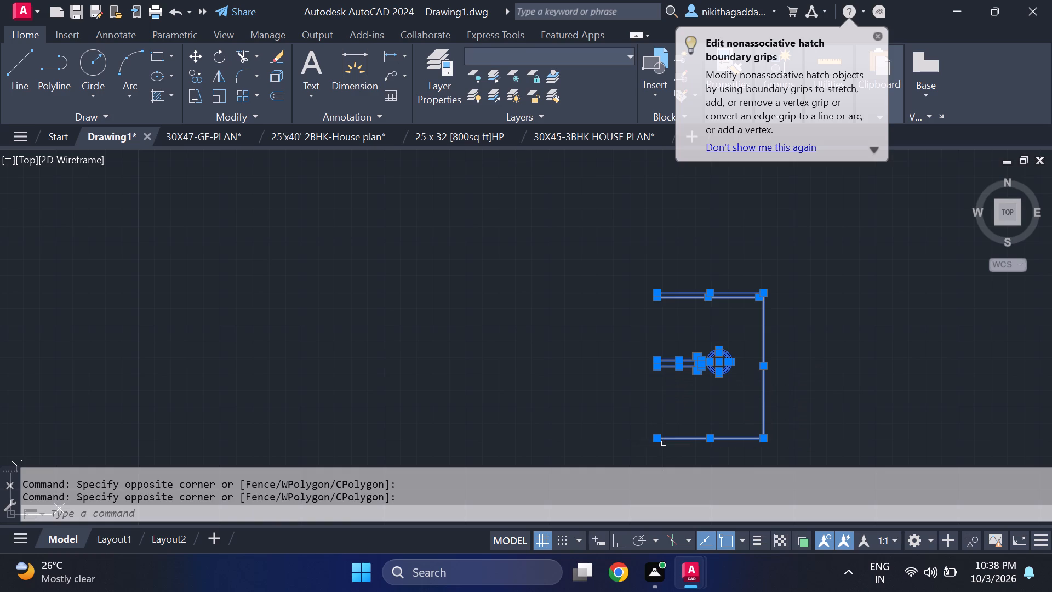
key(Delete)
Move the toilet block west of the plan onto the text layer and clear the selection.
scroll(343, 202, down, 5)
scroll(332, 272, down, 2)
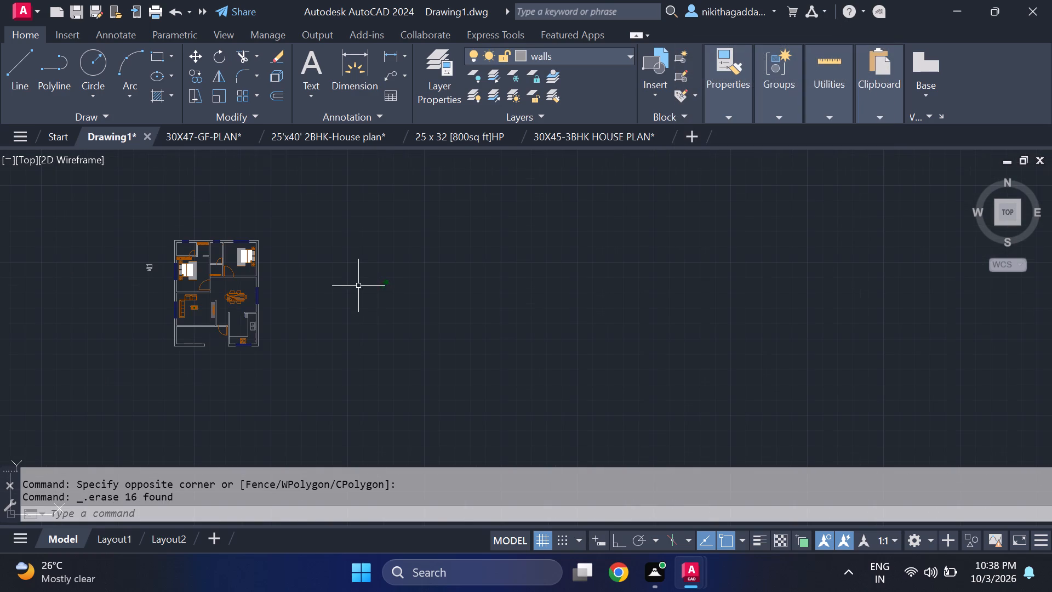
scroll(163, 280, up, 2)
middle_drag(141, 274, 141, 276)
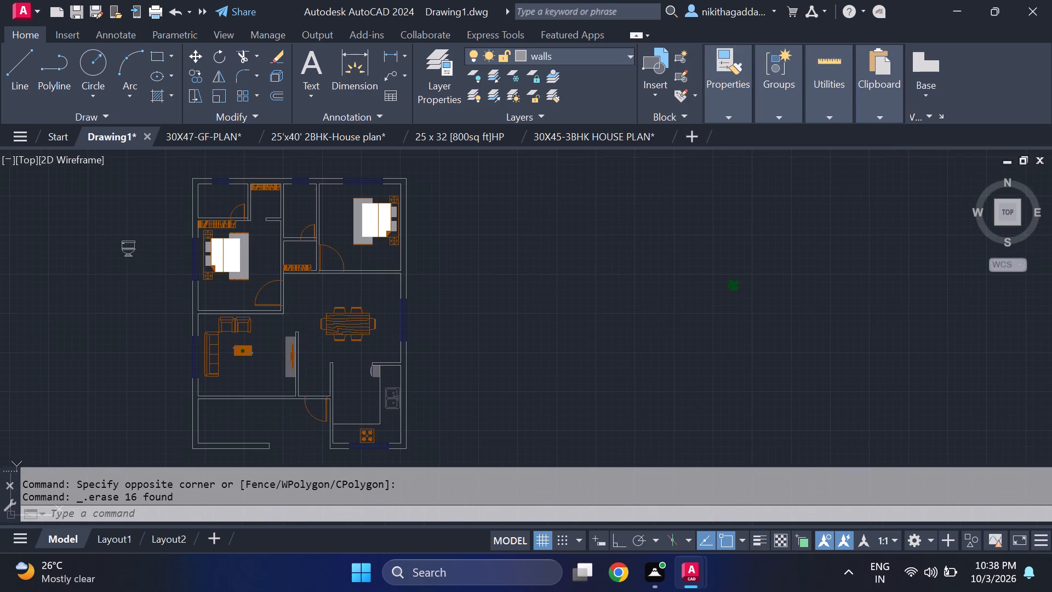
middle_drag(141, 276, 107, 308)
middle_drag(131, 316, 169, 316)
scroll(127, 283, up, 4)
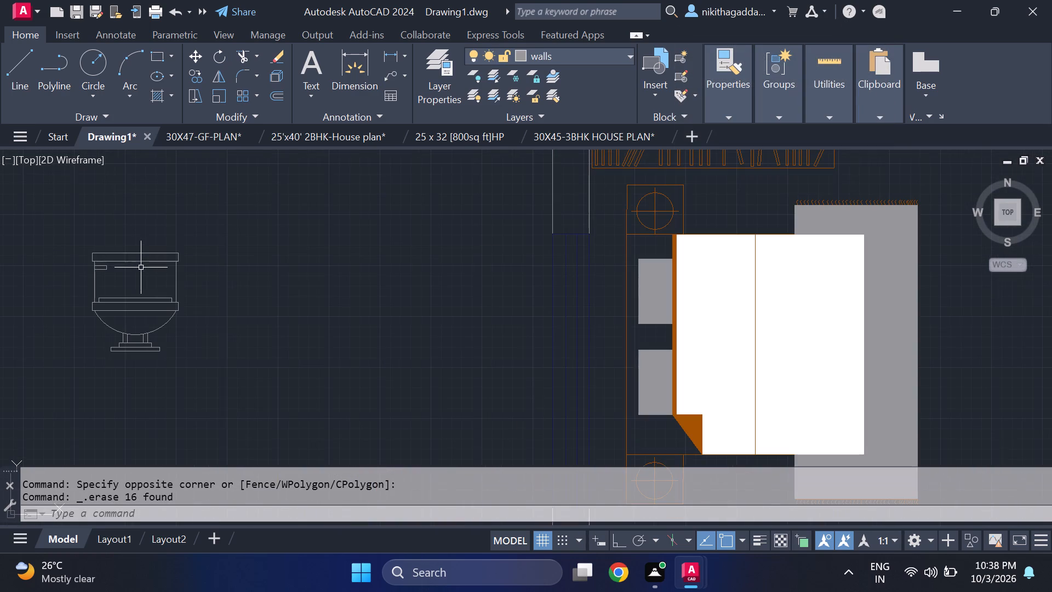
drag(224, 227, 198, 242)
click(25, 345)
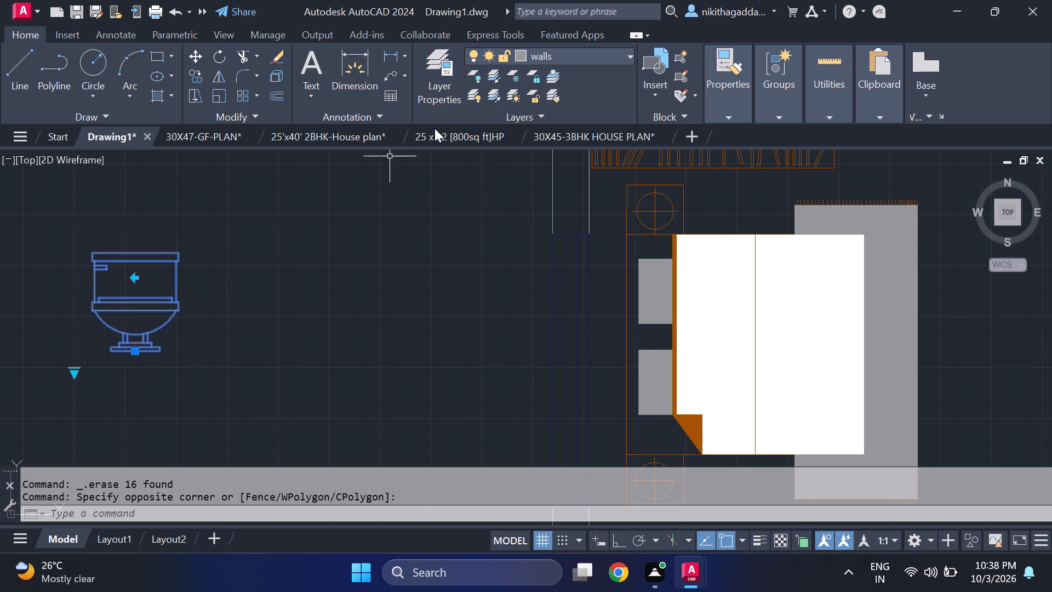
click(586, 55)
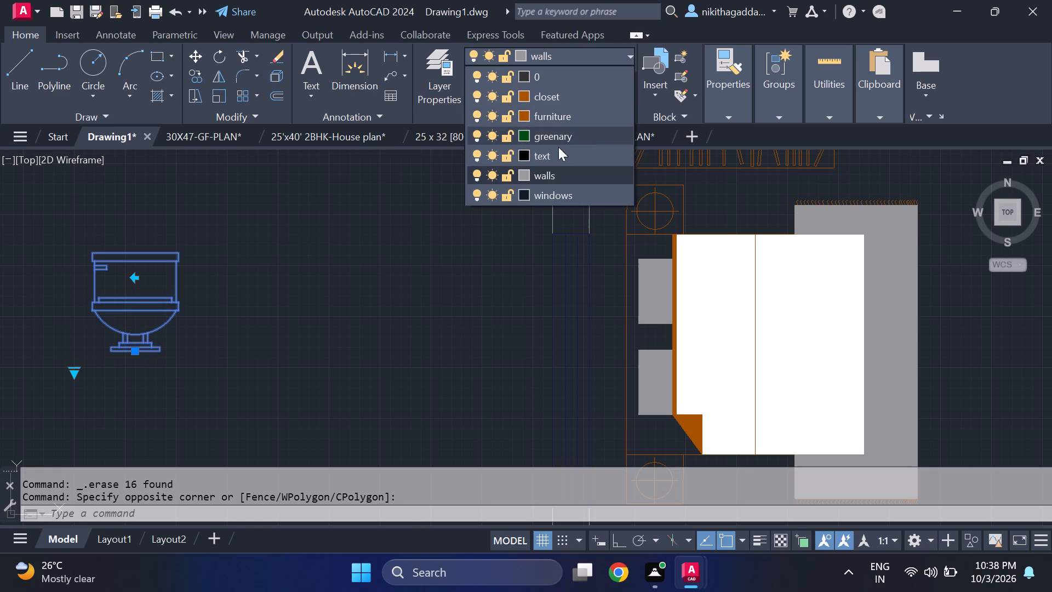
click(542, 158)
key(Escape)
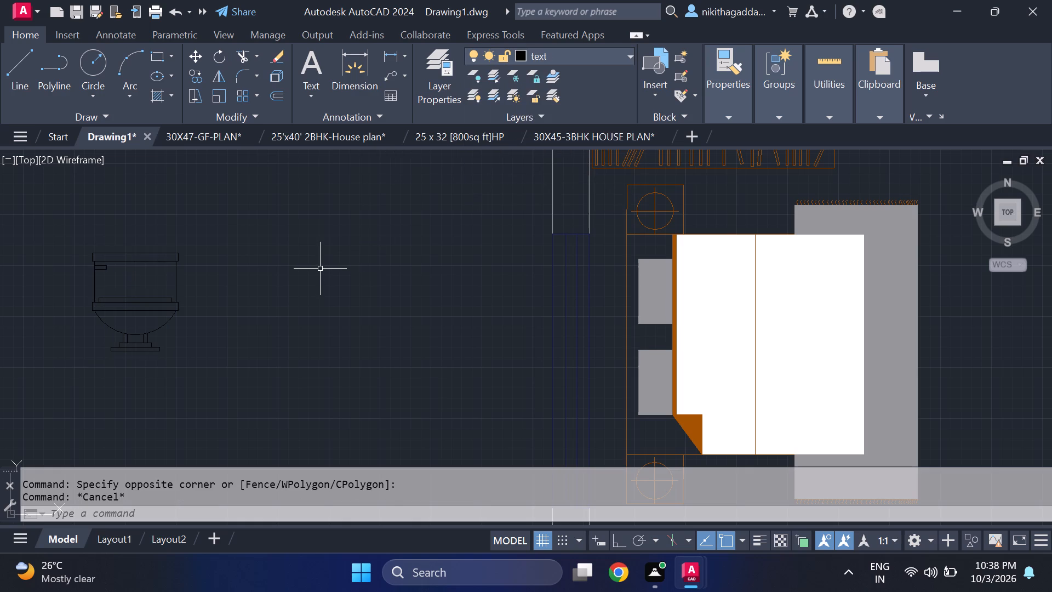
Open the drawing 30X60-3BHK PLAN from the Documents folder.
click(15, 136)
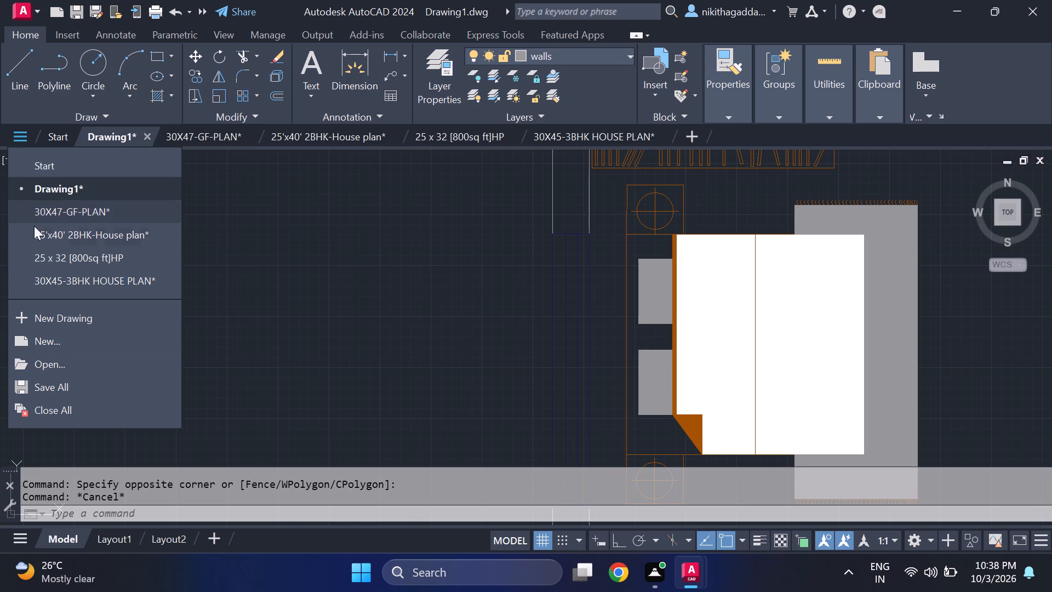
click(39, 367)
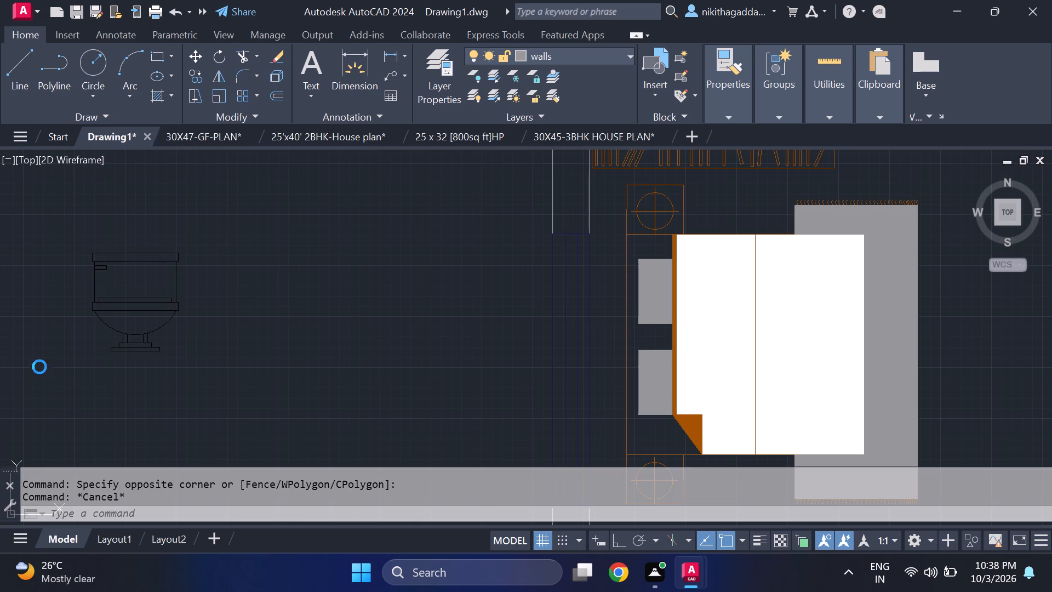
scroll(245, 173, up, 2)
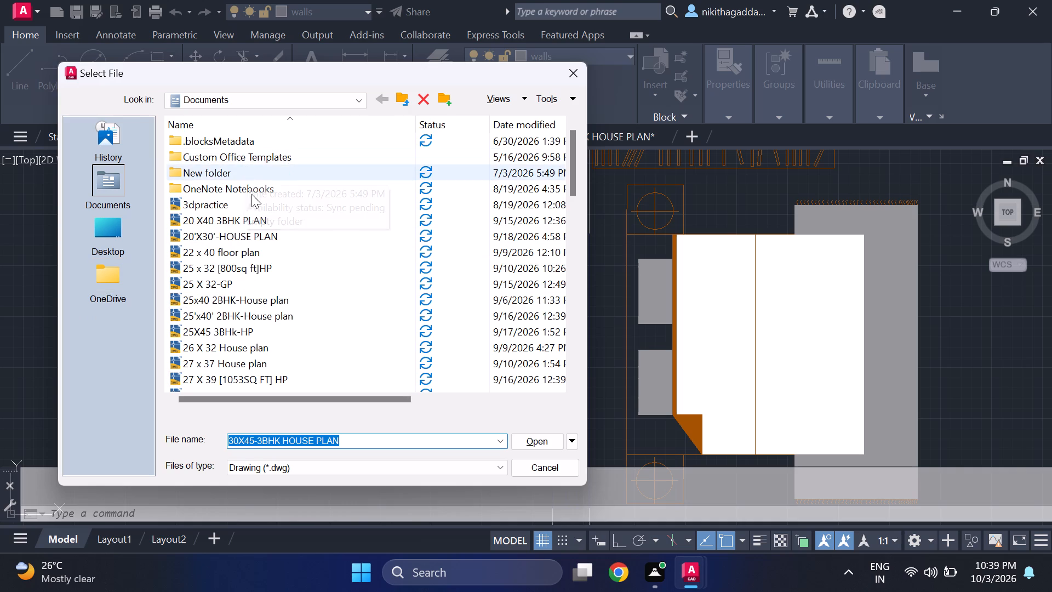
scroll(247, 215, down, 2)
scroll(191, 262, down, 2)
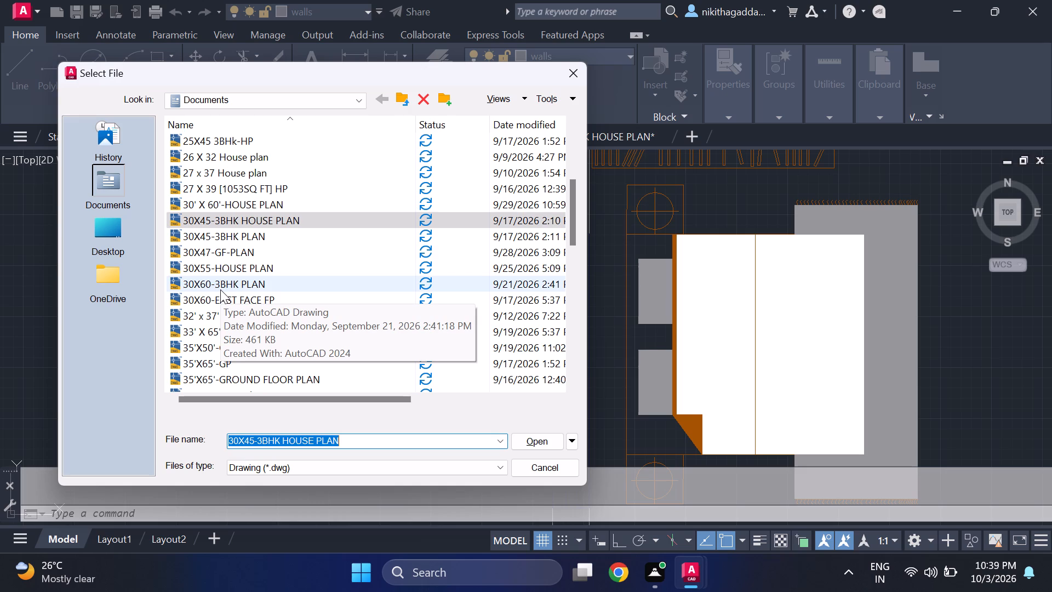
click(220, 289)
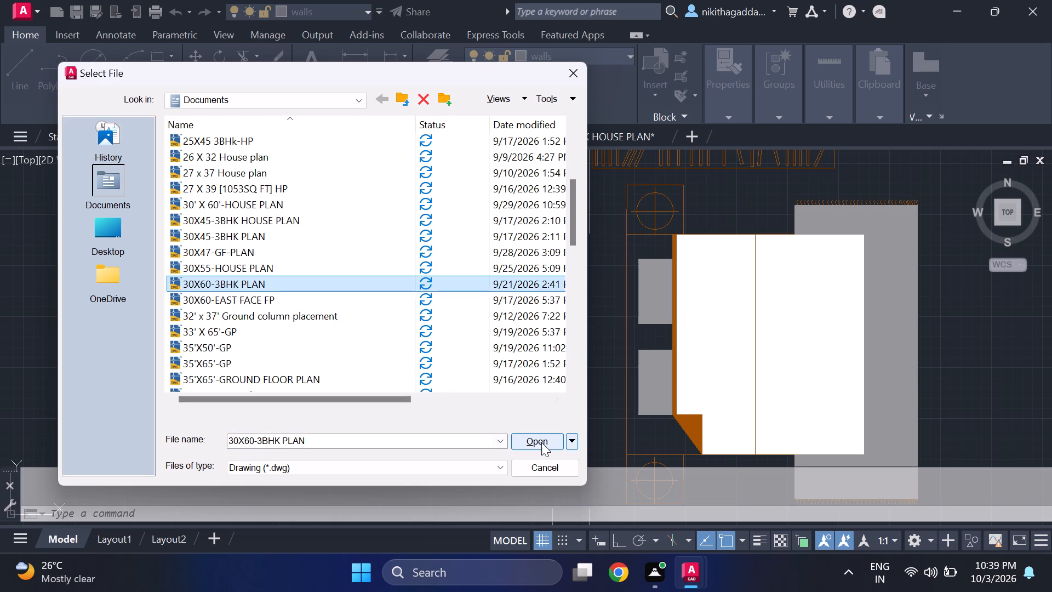
click(541, 442)
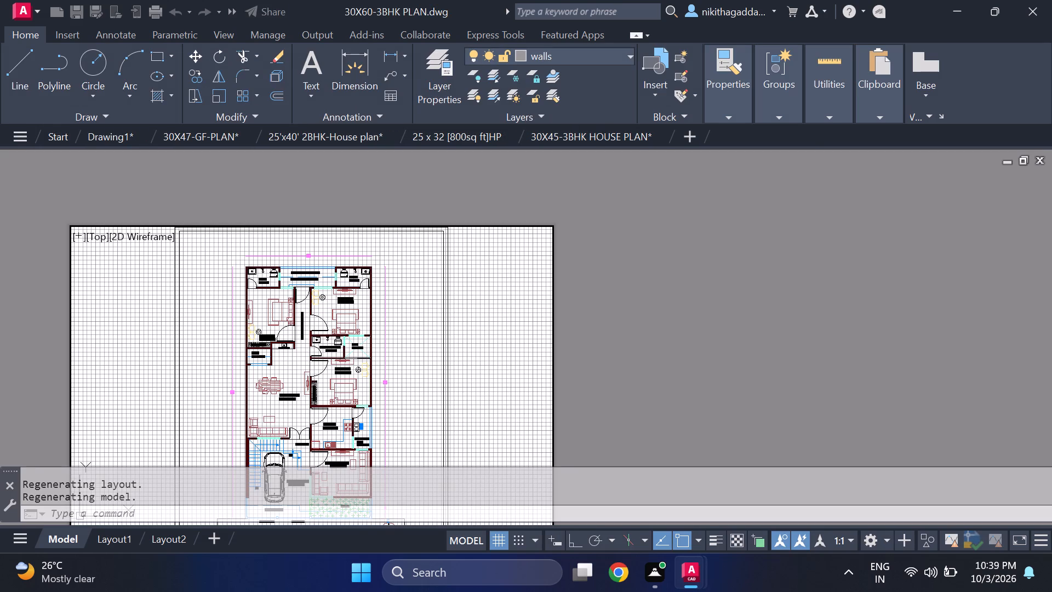
Open the drawing 30' X 60'-HOUSE PLAN from Documents and switch it to model space.
click(9, 137)
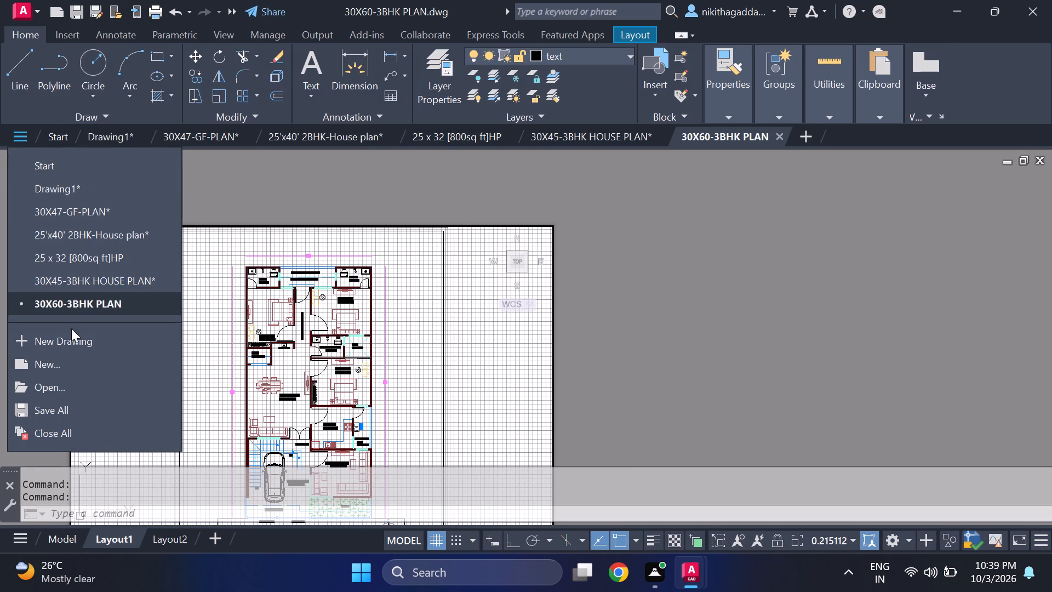
click(44, 390)
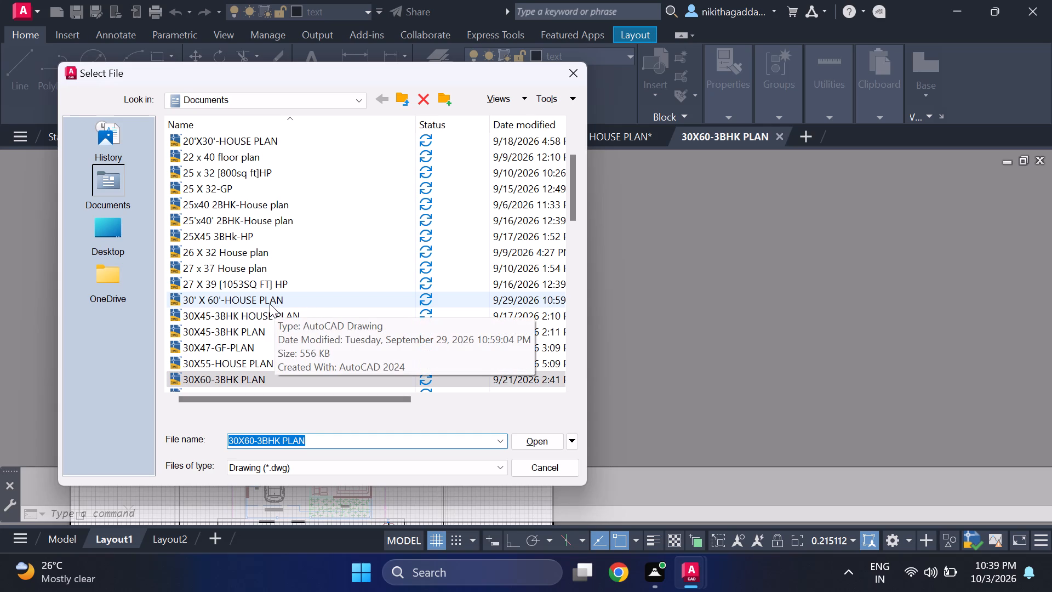
click(252, 301)
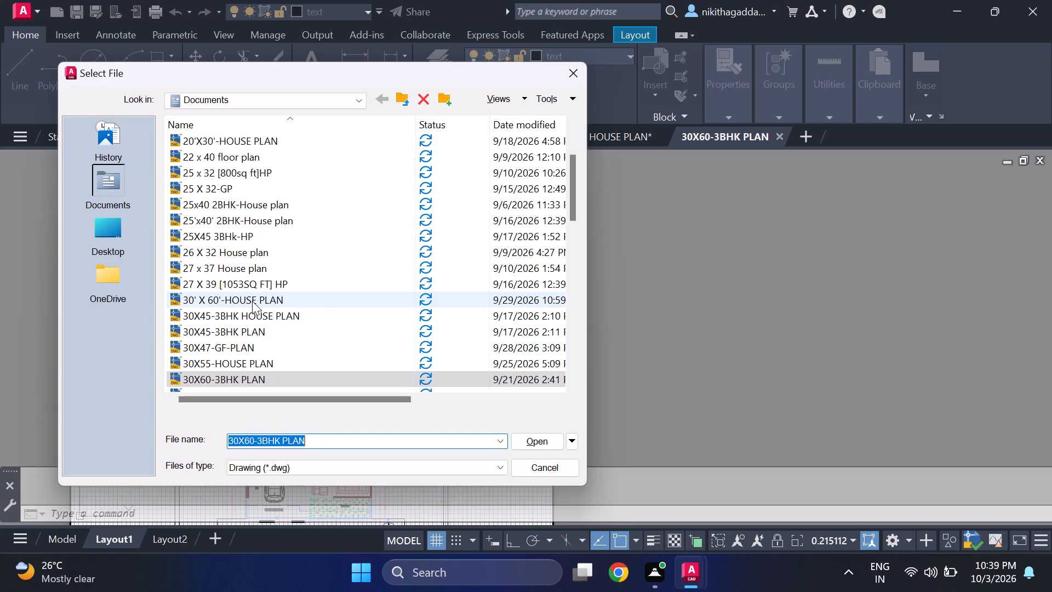
click(554, 438)
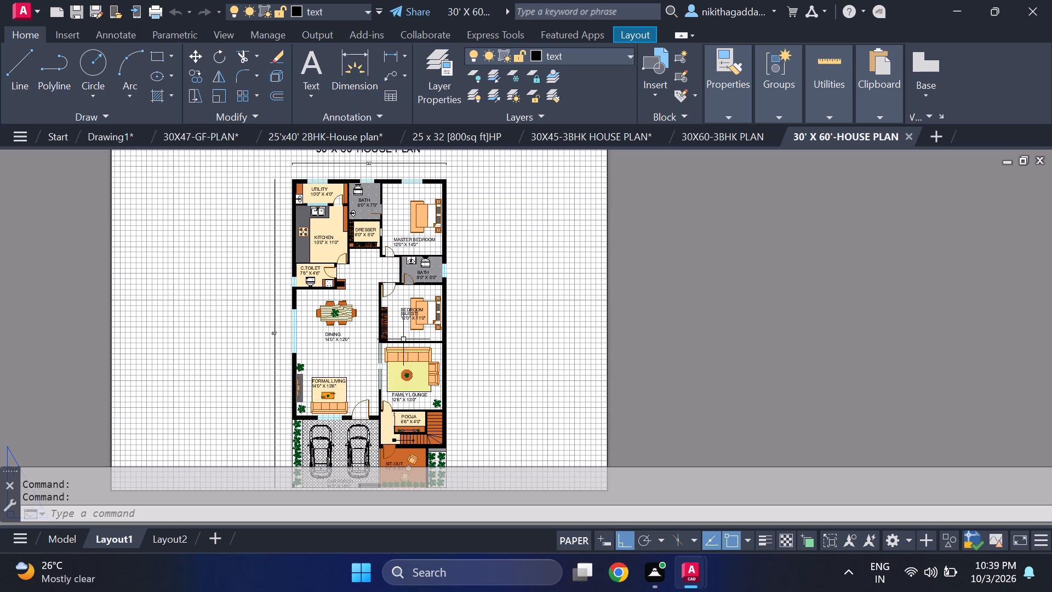
click(50, 535)
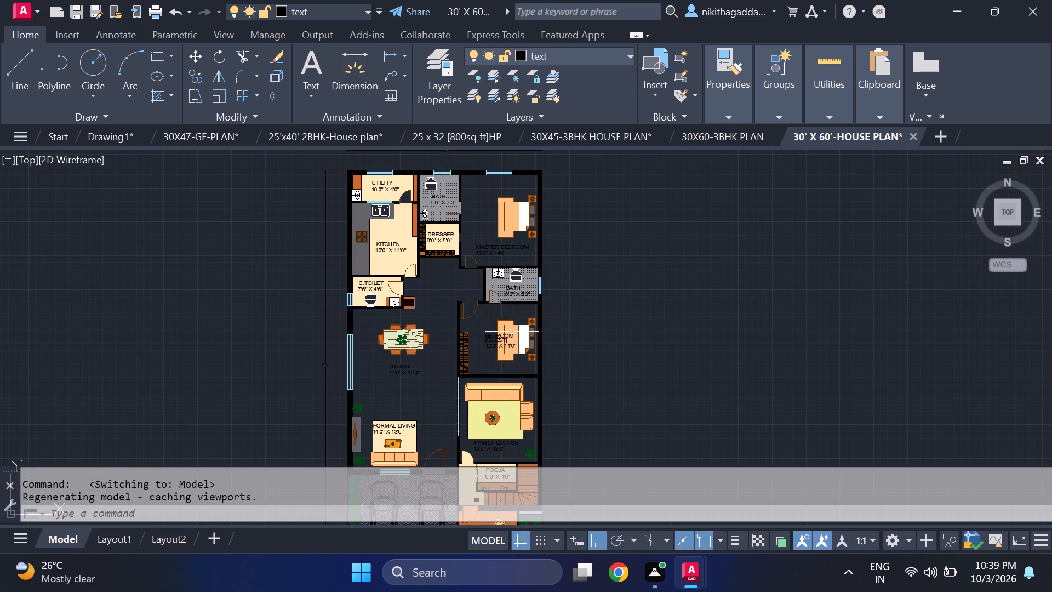
Copy the complete washbasin from the 8'0" x 5'0" bath to the clipboard, including its hatches, bowl ellipse, drain circles, tap lines and rectangular outline.
middle_drag(506, 368, 479, 272)
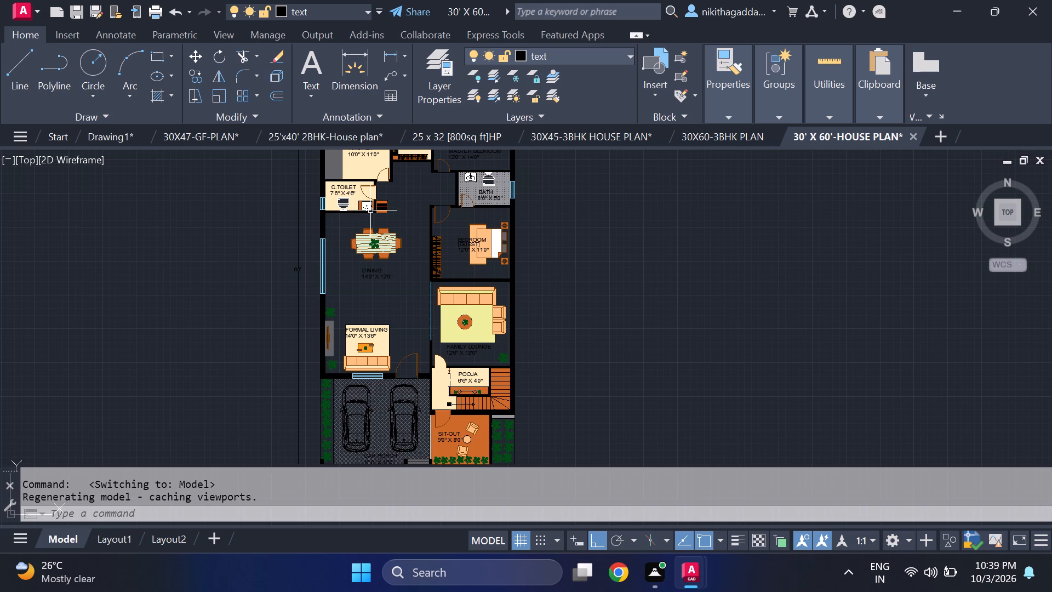
scroll(475, 163, up, 3)
scroll(445, 212, up, 3)
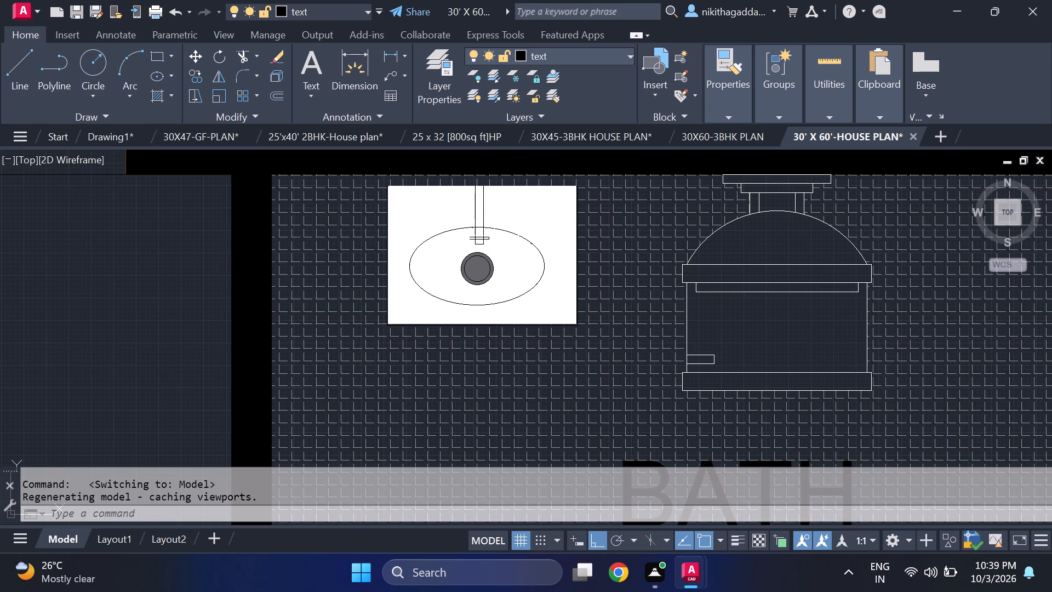
click(498, 219)
scroll(478, 238, up, 2)
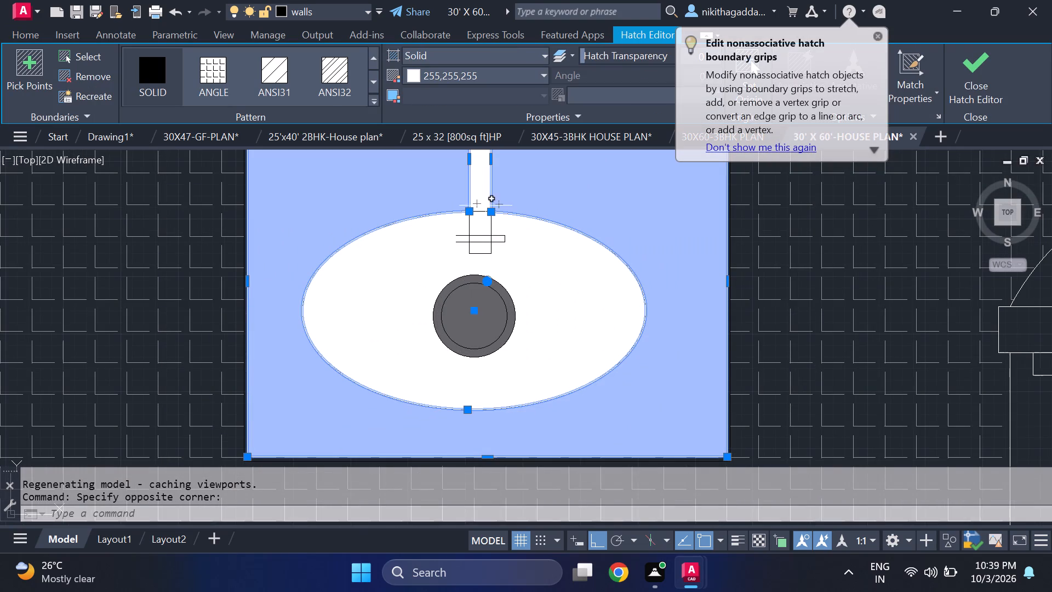
click(478, 285)
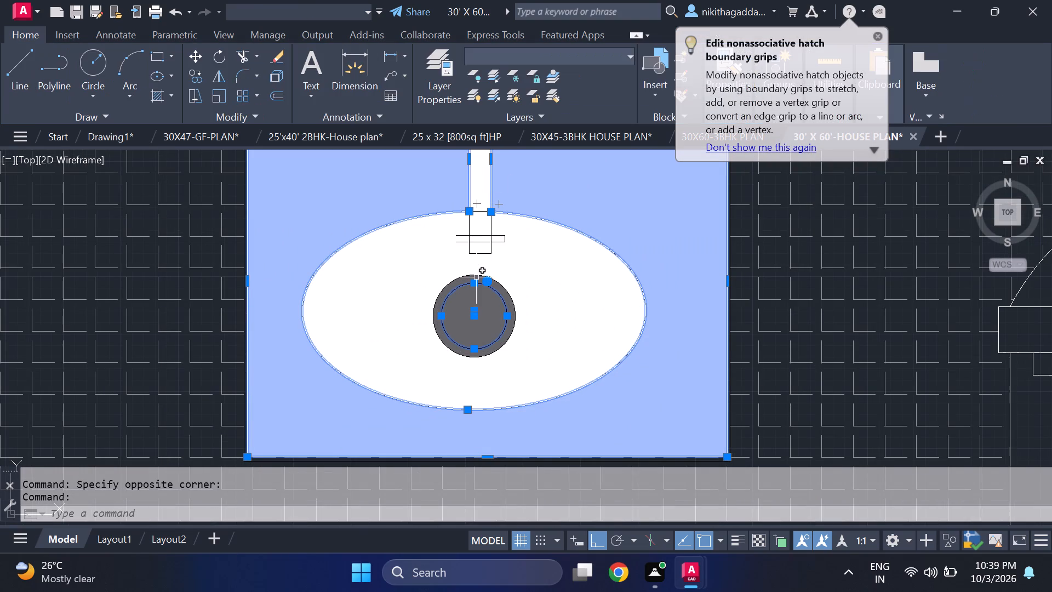
scroll(476, 277, up, 2)
click(476, 277)
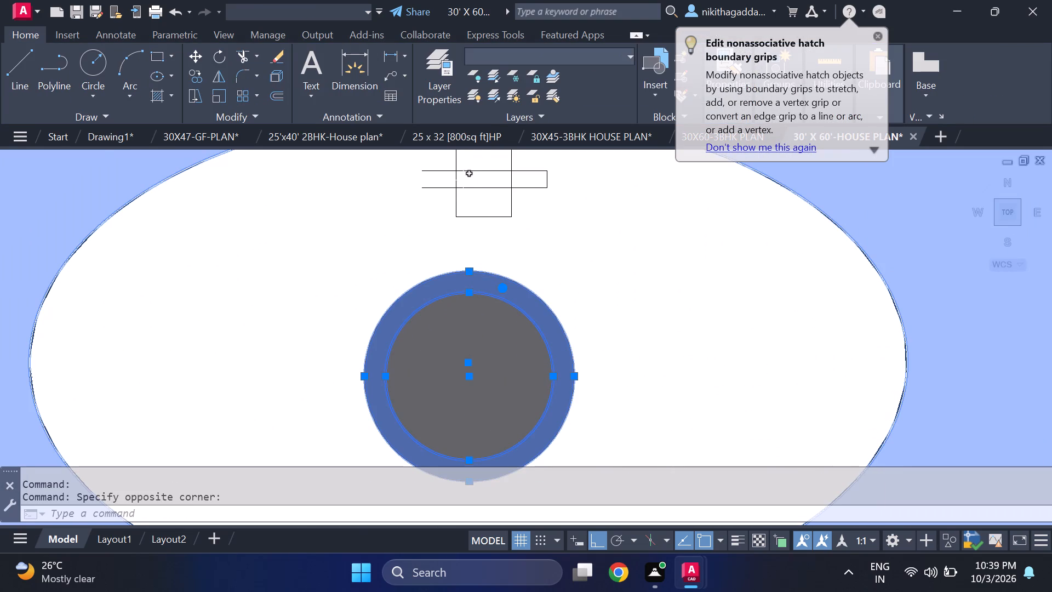
click(466, 193)
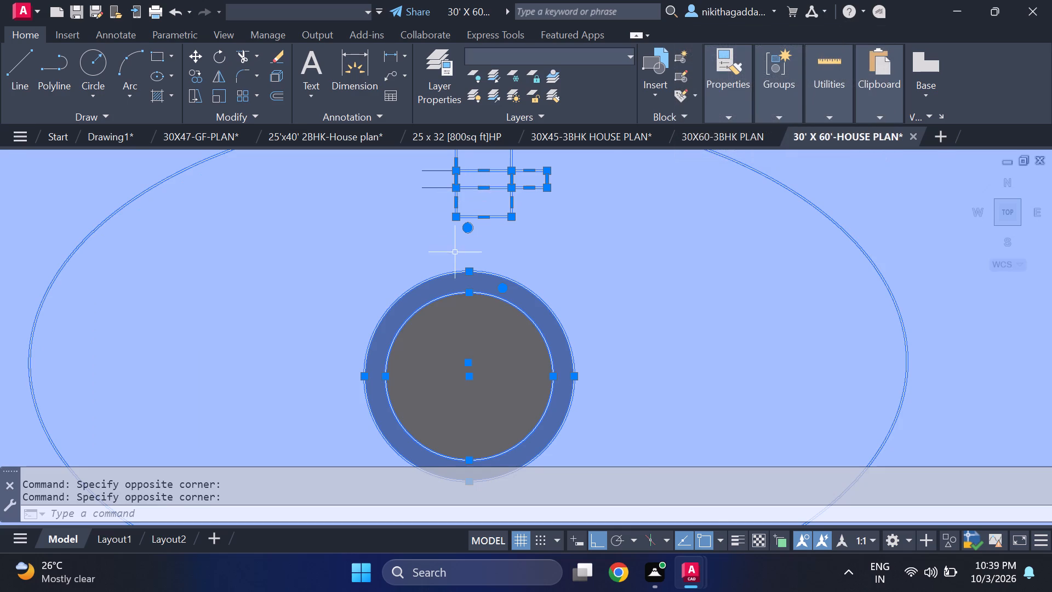
scroll(460, 202, up, 2)
middle_drag(442, 188, 439, 320)
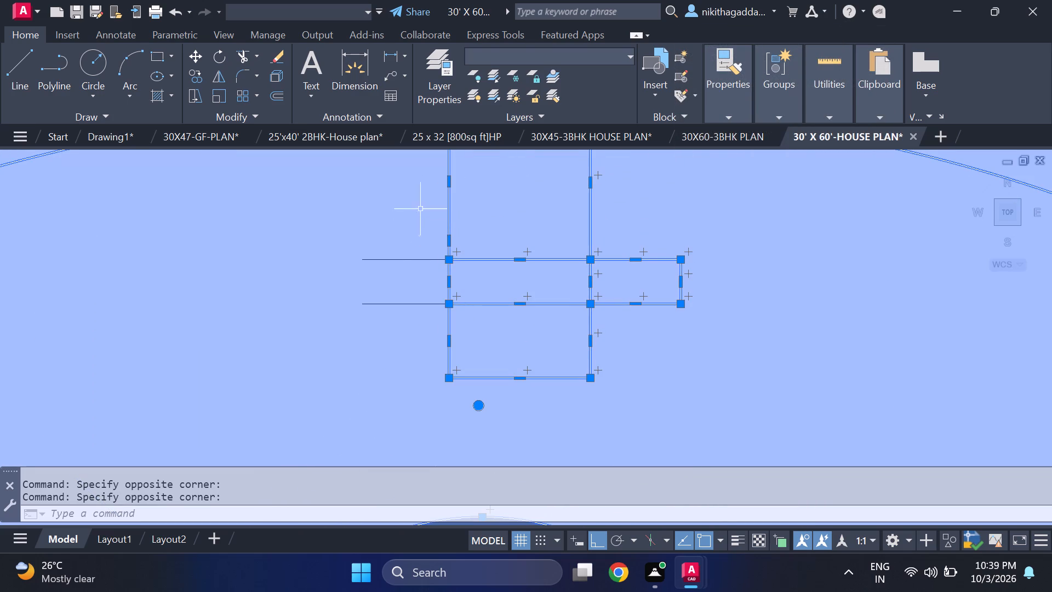
click(408, 260)
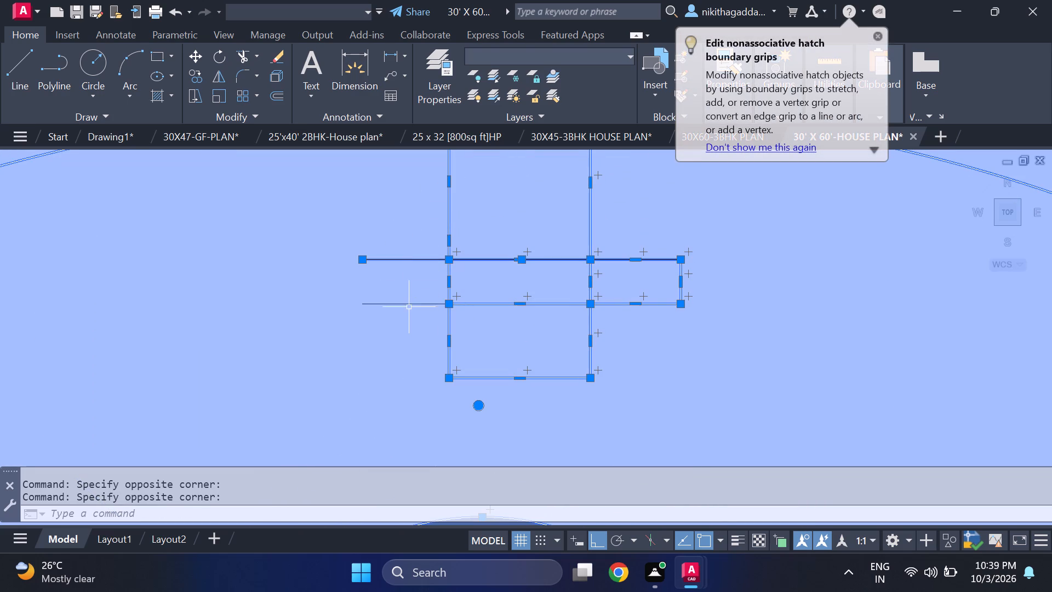
click(412, 304)
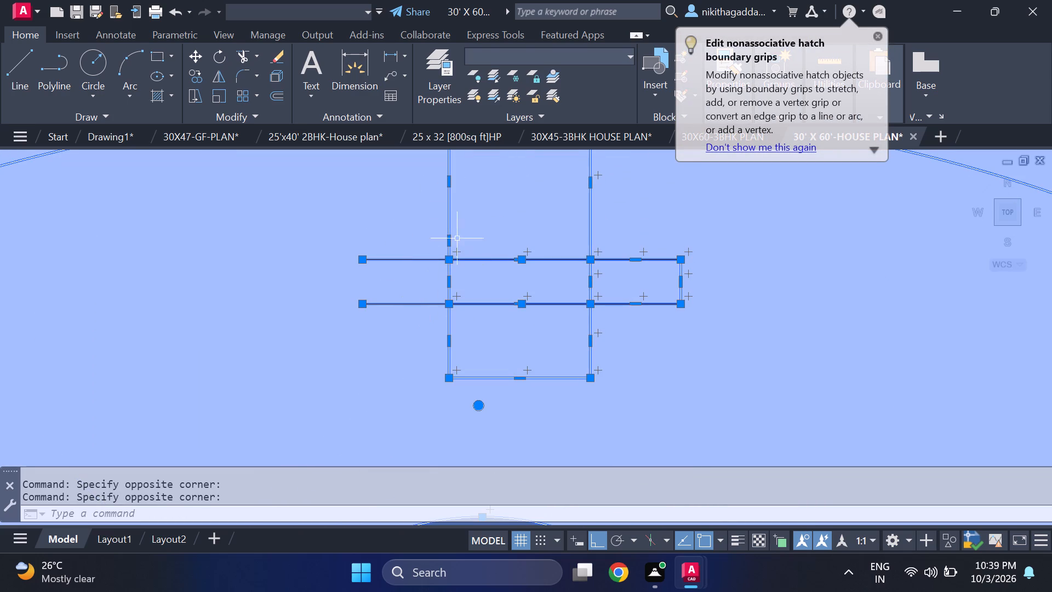
click(448, 207)
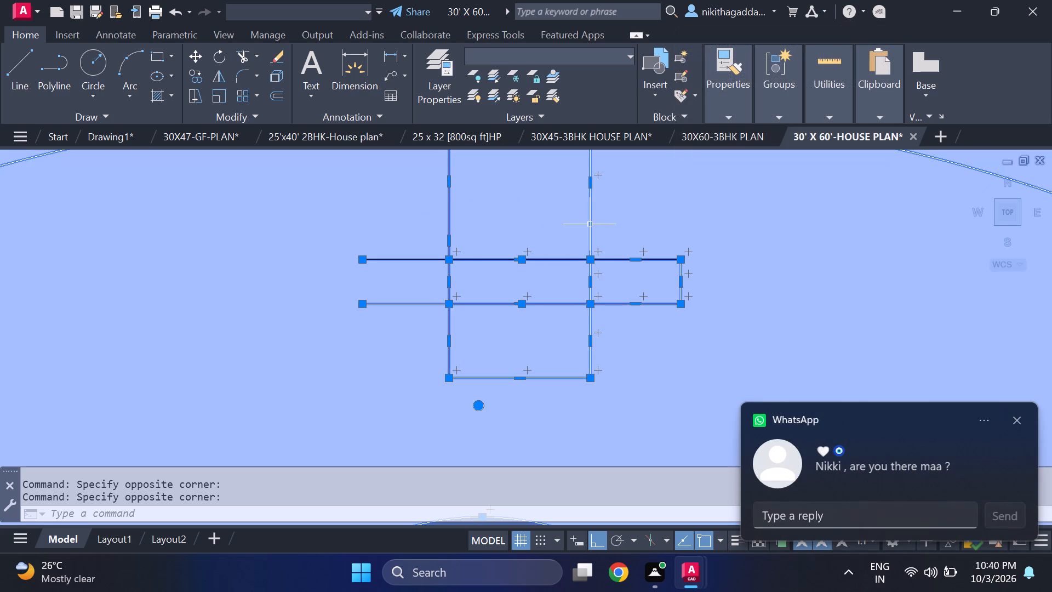
click(591, 221)
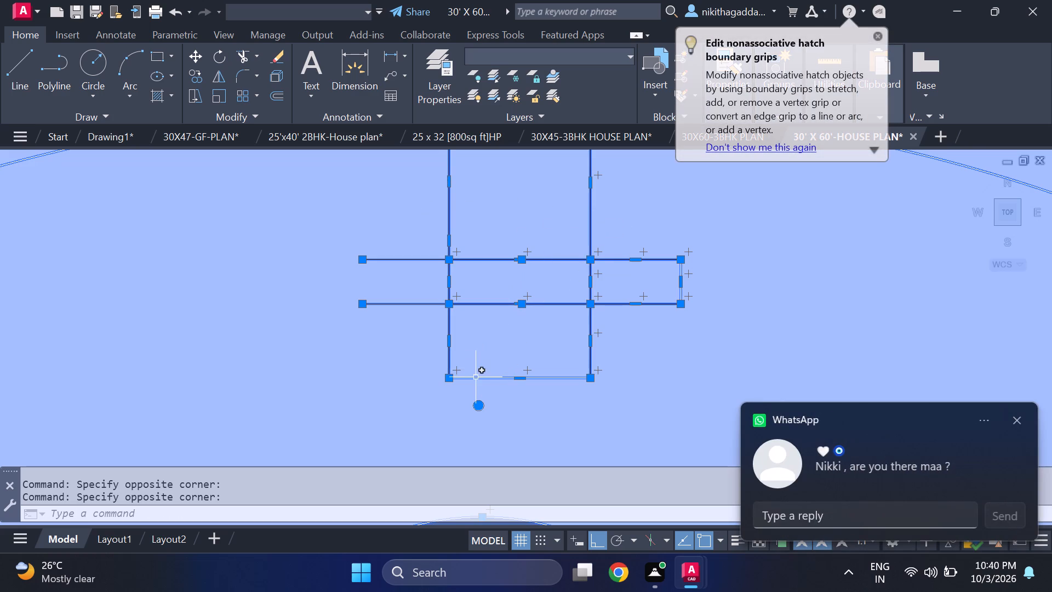
click(474, 377)
click(1019, 420)
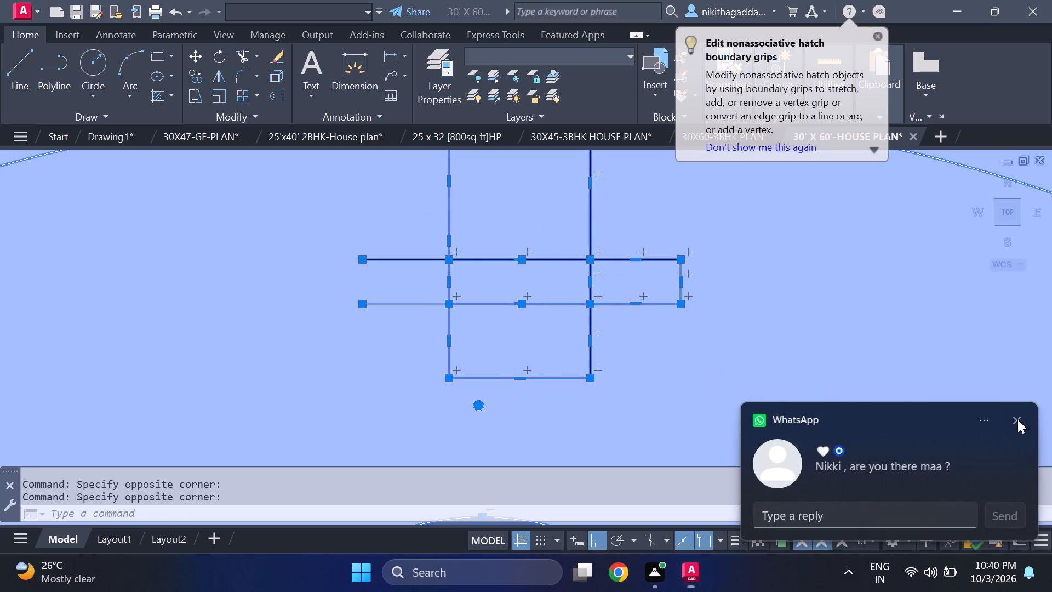
scroll(563, 175, down, 4)
middle_drag(564, 195, 562, 282)
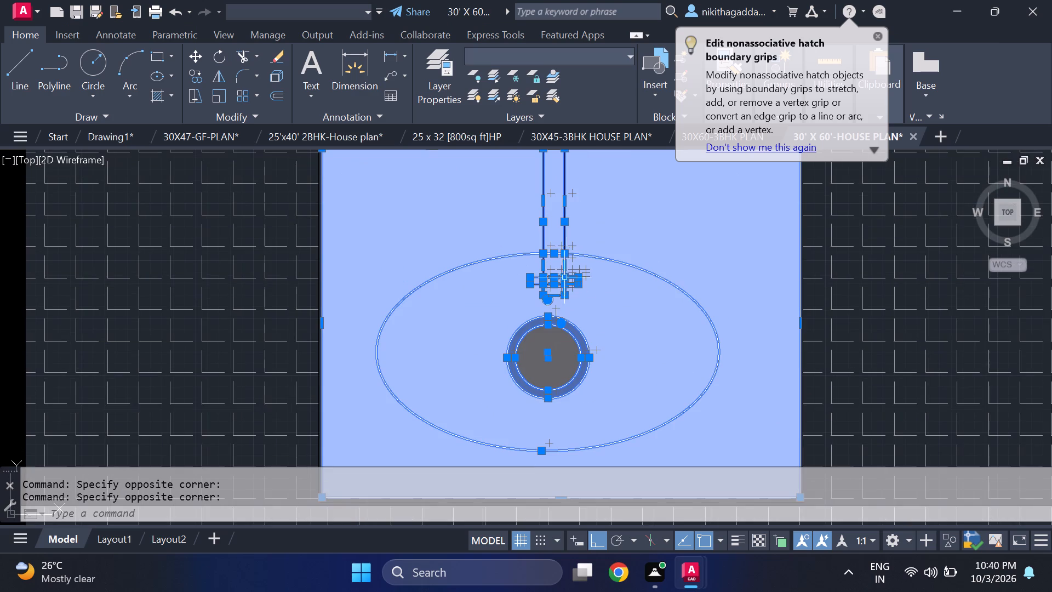
middle_click(556, 226)
scroll(420, 220, down, 2)
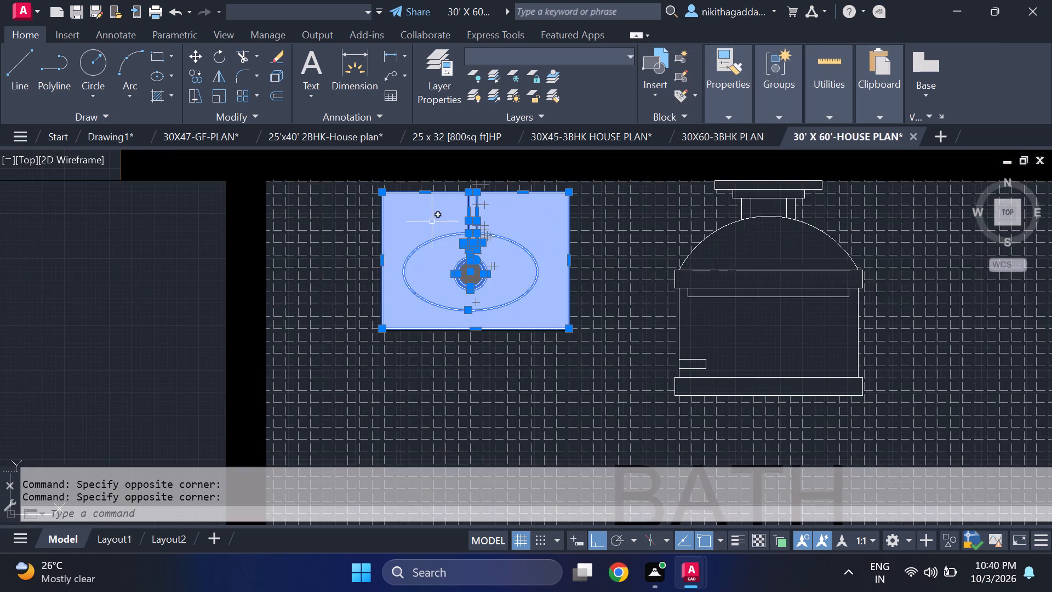
scroll(436, 225, up, 4)
click(439, 288)
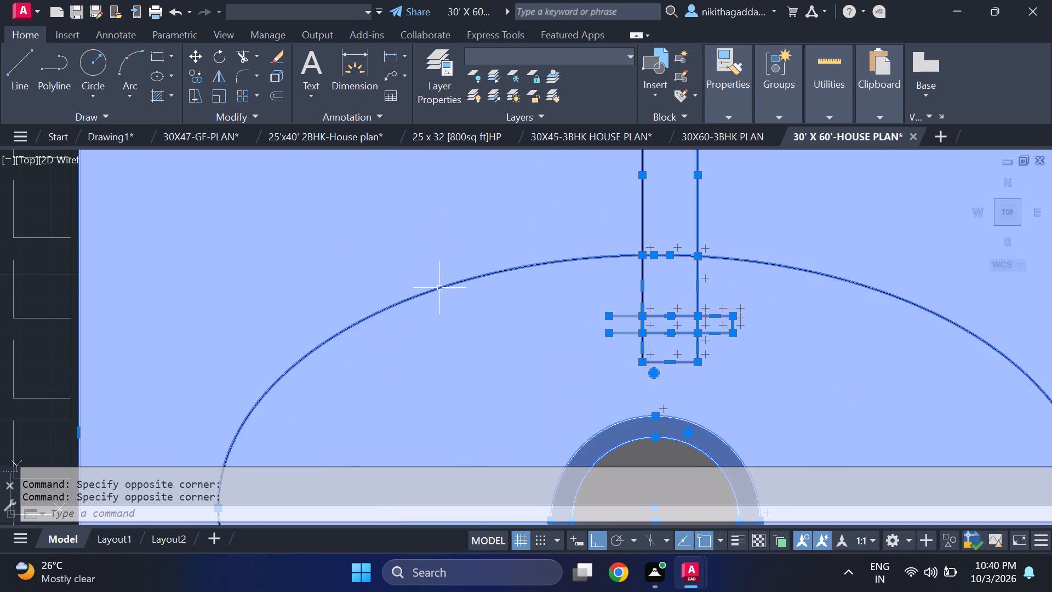
scroll(467, 267, down, 3)
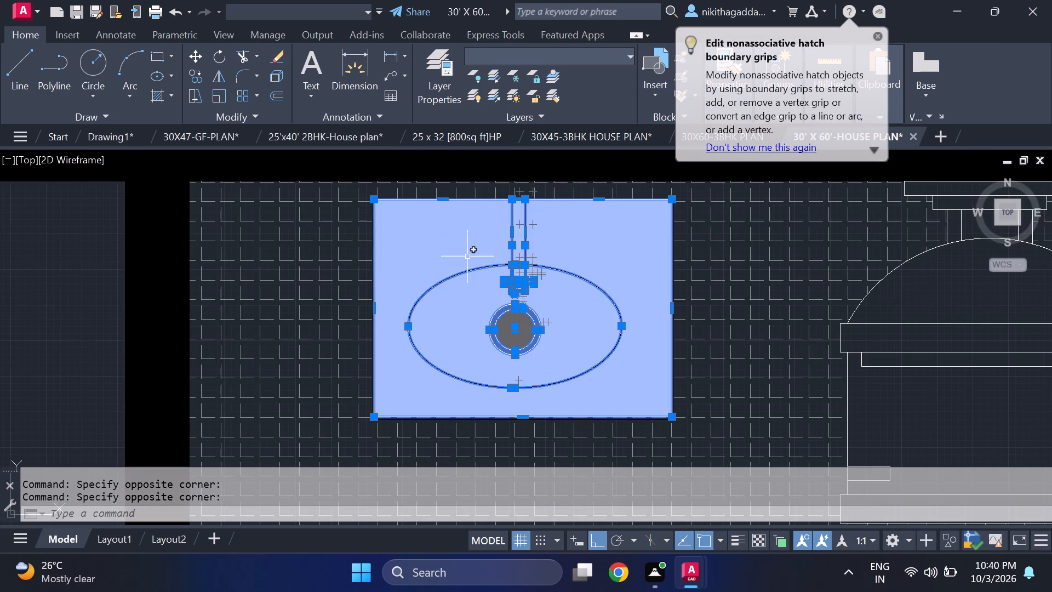
scroll(514, 298, up, 2)
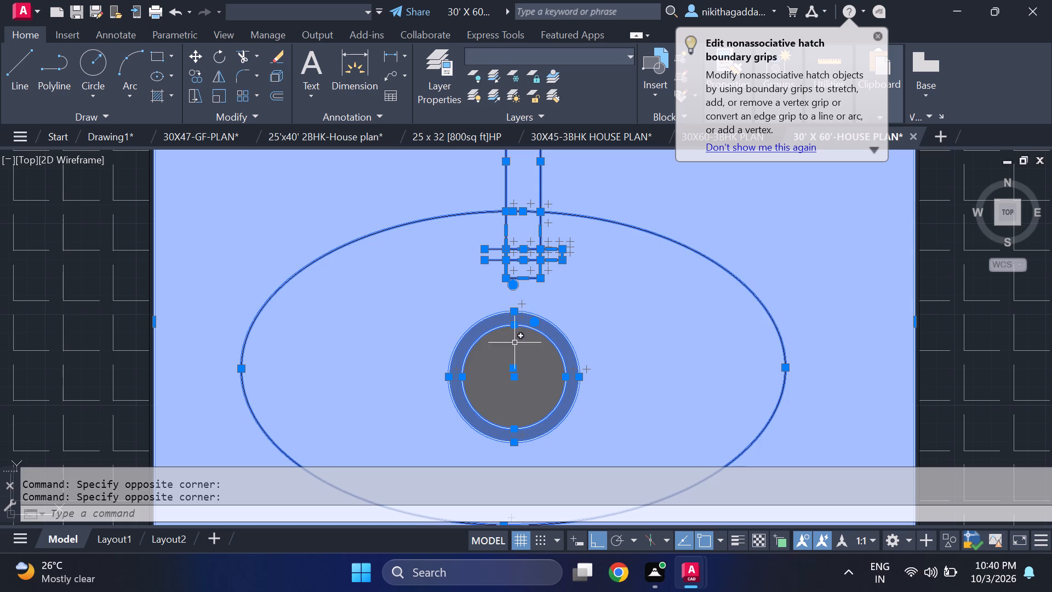
click(519, 348)
scroll(514, 320, down, 3)
scroll(444, 260, up, 1)
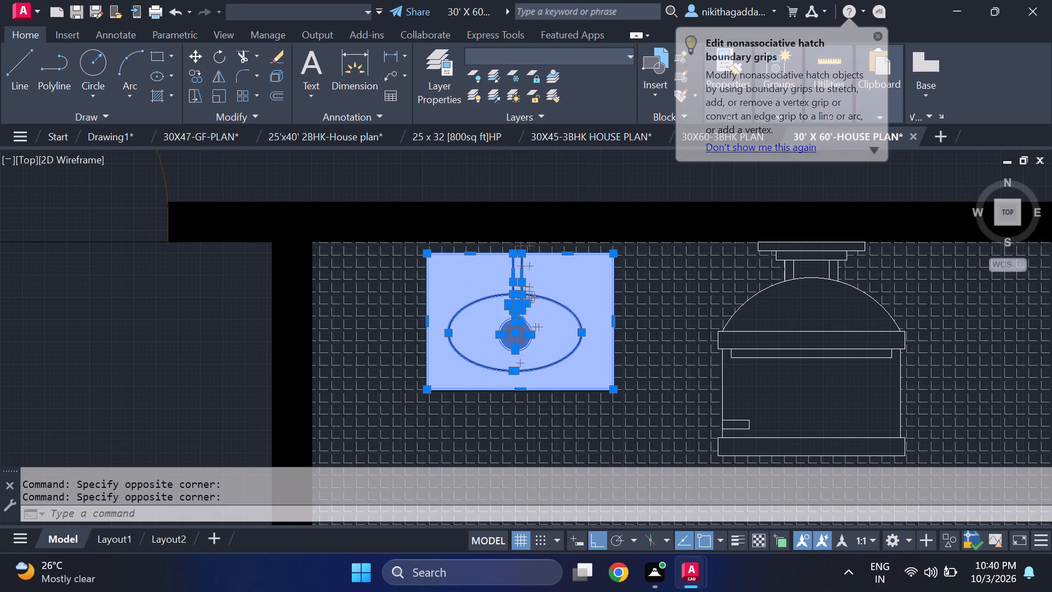
scroll(444, 260, up, 2)
scroll(1051, 591, up, 2)
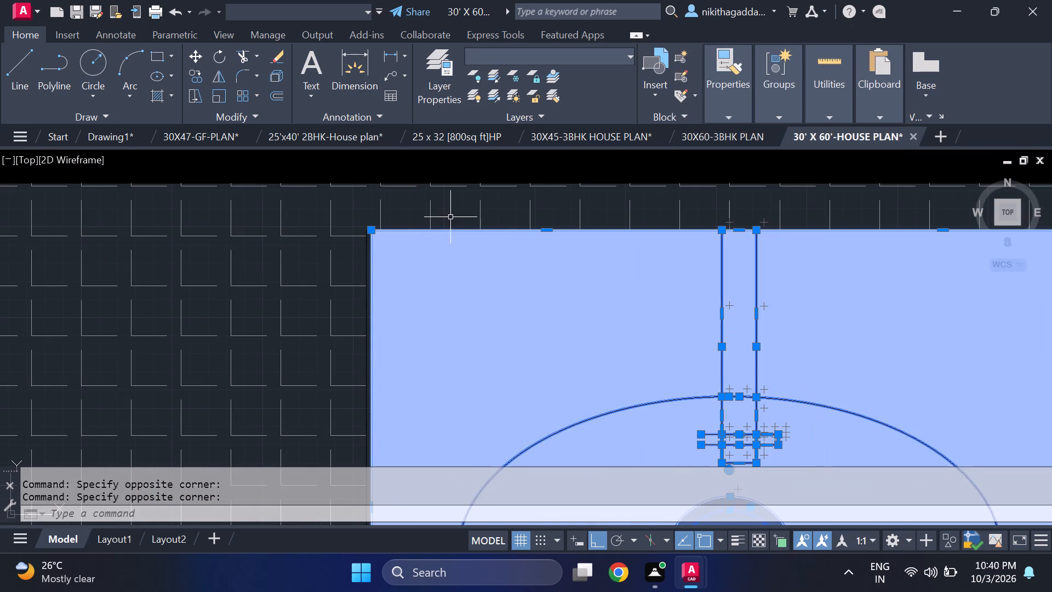
scroll(339, 246, up, 2)
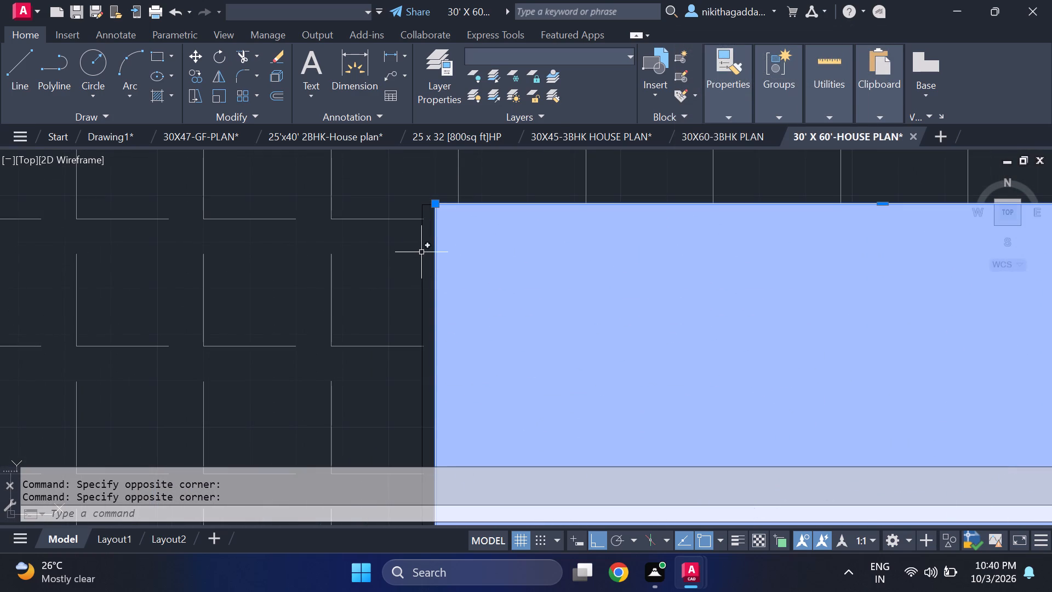
click(421, 252)
scroll(467, 255, down, 4)
middle_drag(626, 362, 609, 351)
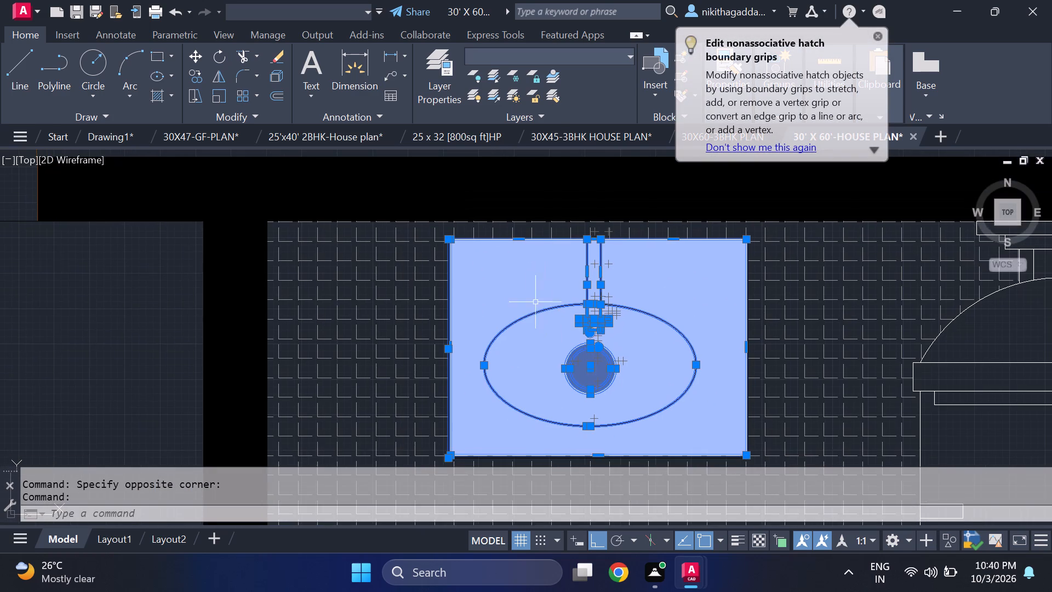
scroll(771, 349, up, 5)
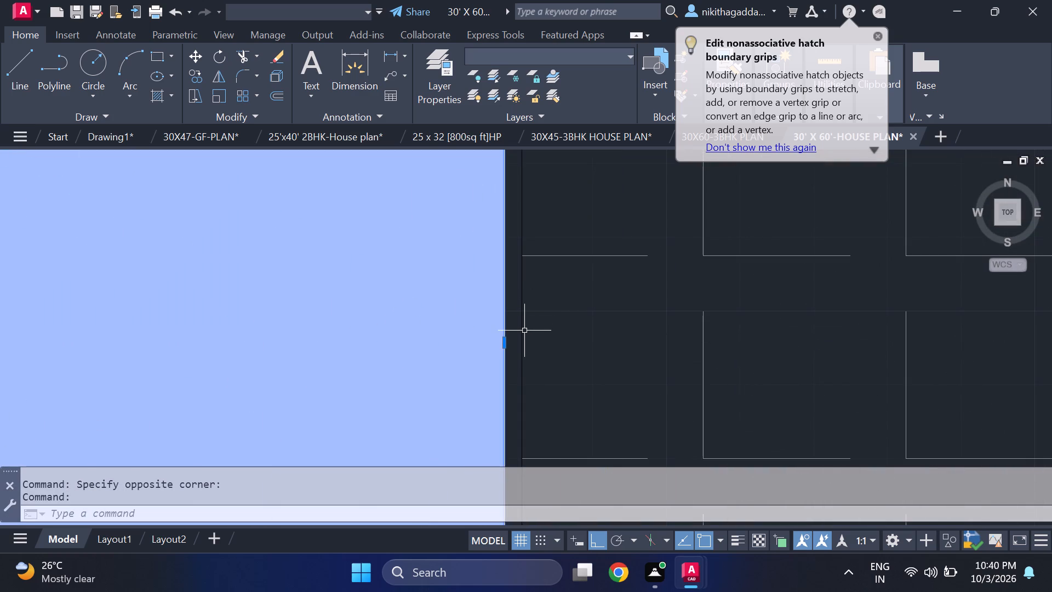
click(524, 332)
scroll(547, 328, down, 6)
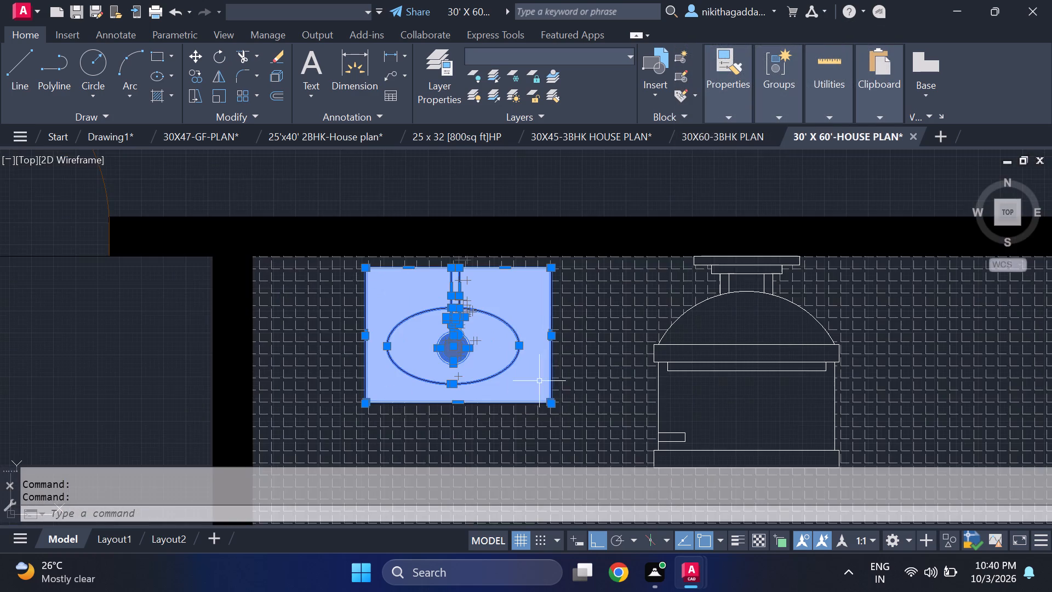
middle_drag(547, 387, 510, 354)
scroll(384, 379, up, 3)
scroll(256, 359, up, 3)
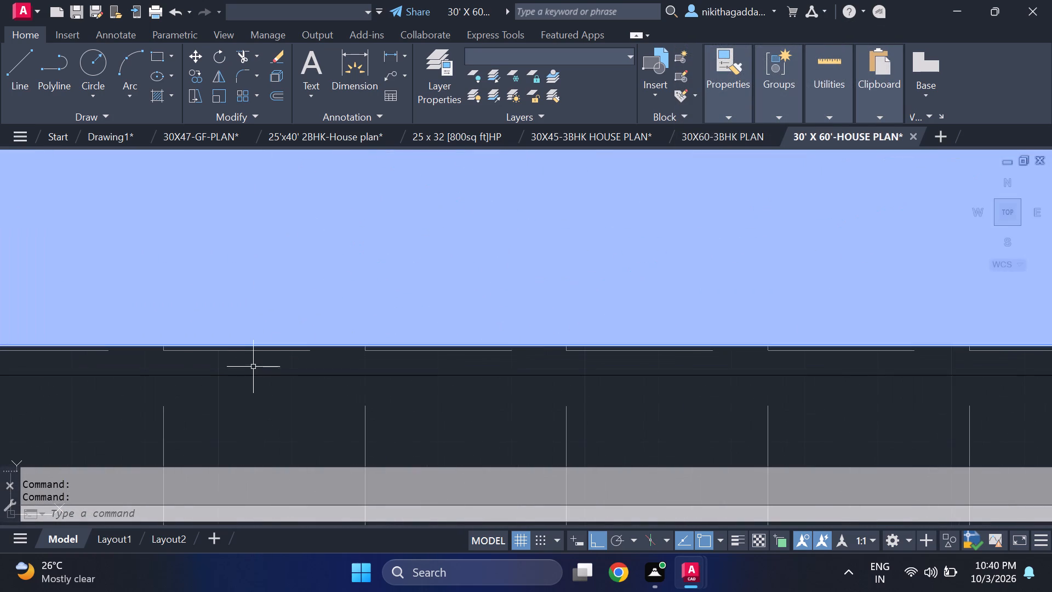
click(259, 374)
scroll(265, 358, up, 2)
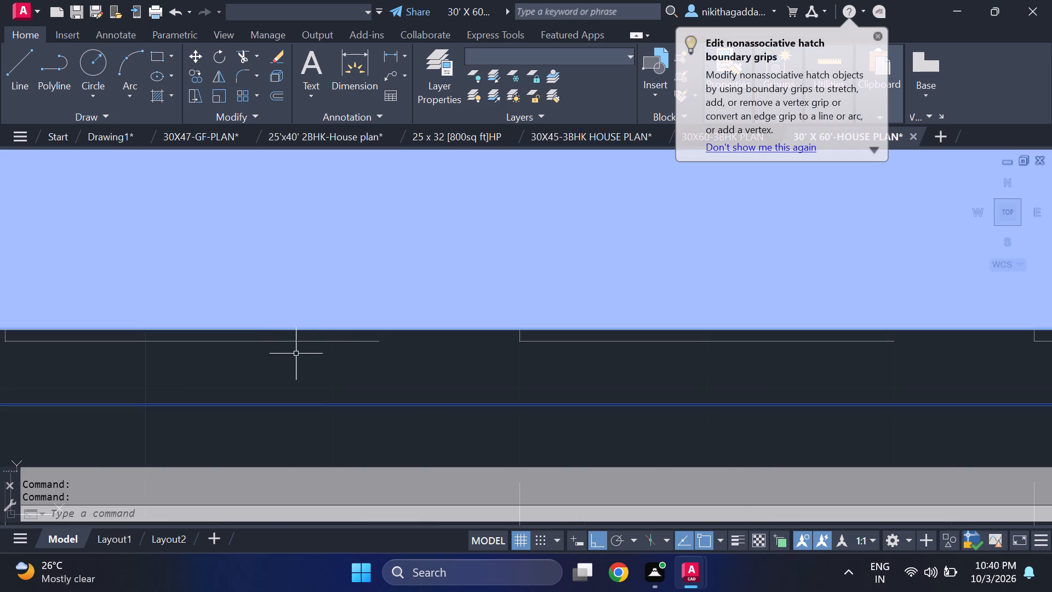
scroll(318, 350, down, 5)
scroll(420, 362, down, 4)
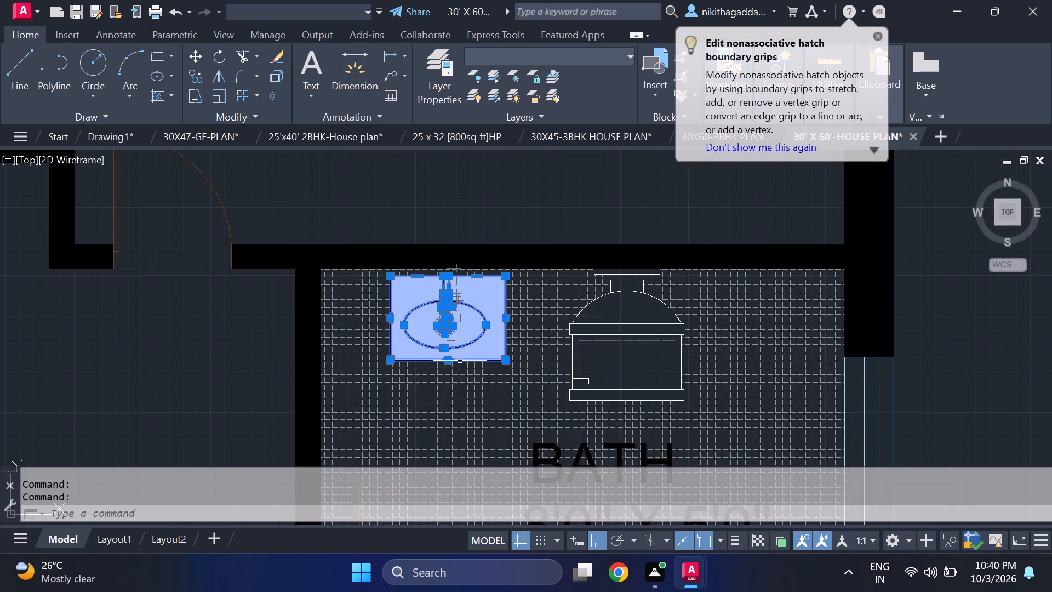
scroll(460, 353, up, 2)
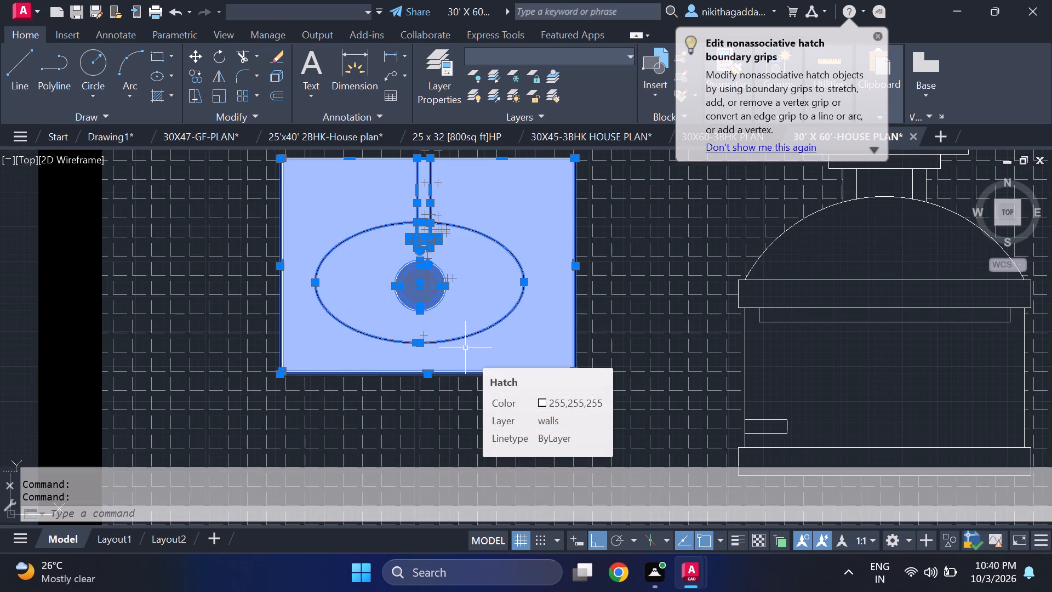
key(ctrl+c)
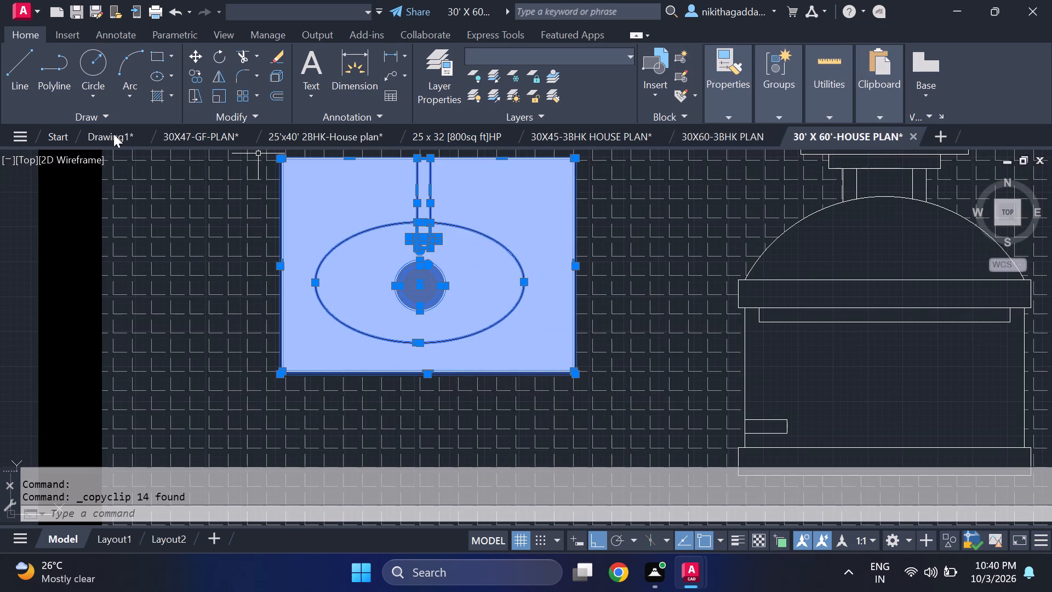
Paste the copied washbasin into Drawing1, in the open space between the loose toilet and the plan's west wall.
click(113, 134)
key(ctrl+v)
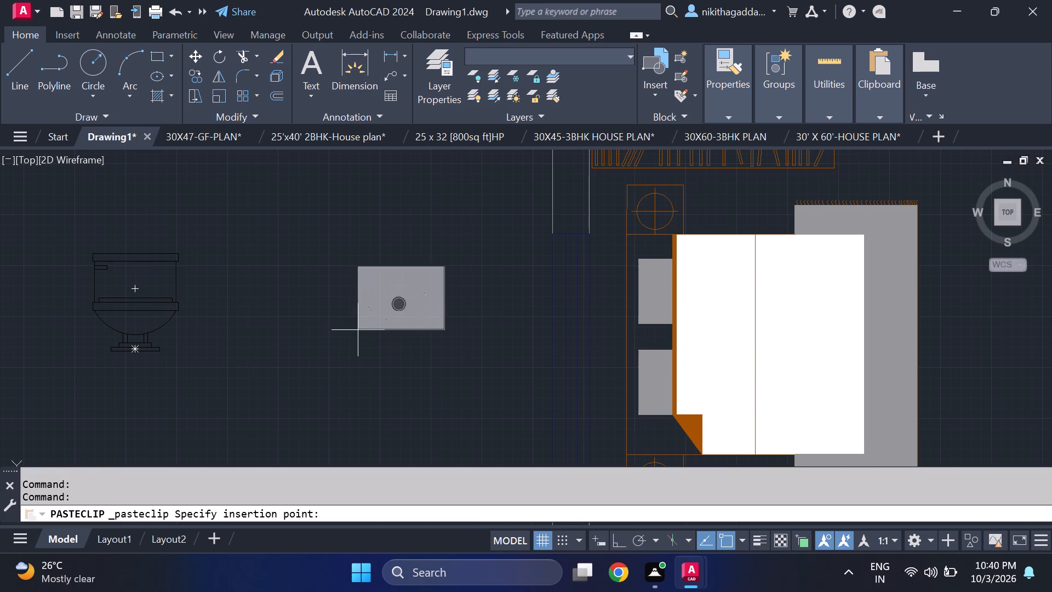
click(358, 329)
scroll(402, 288, up, 3)
scroll(407, 297, down, 4)
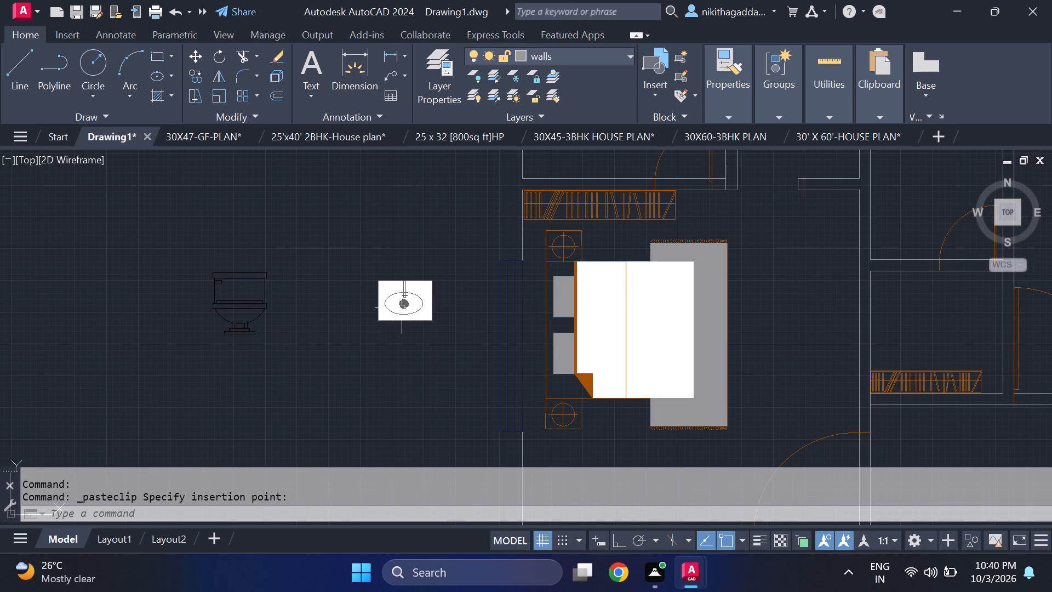
Copy the loose washbasin to the open space just below it, using the tap's wall-side edge as base point.
scroll(415, 317, down, 1)
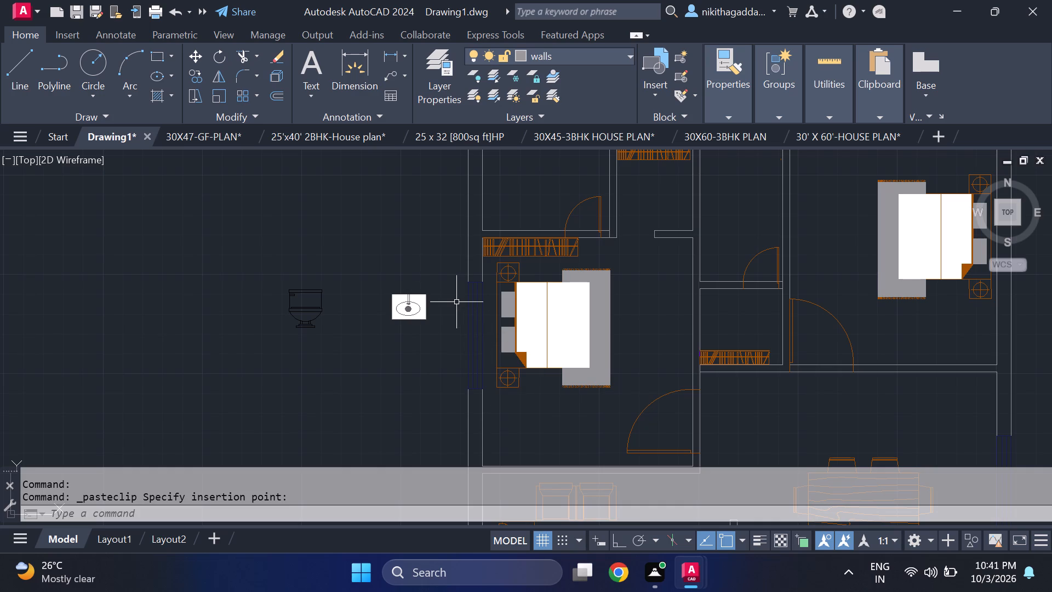
scroll(456, 297, up, 1)
click(420, 278)
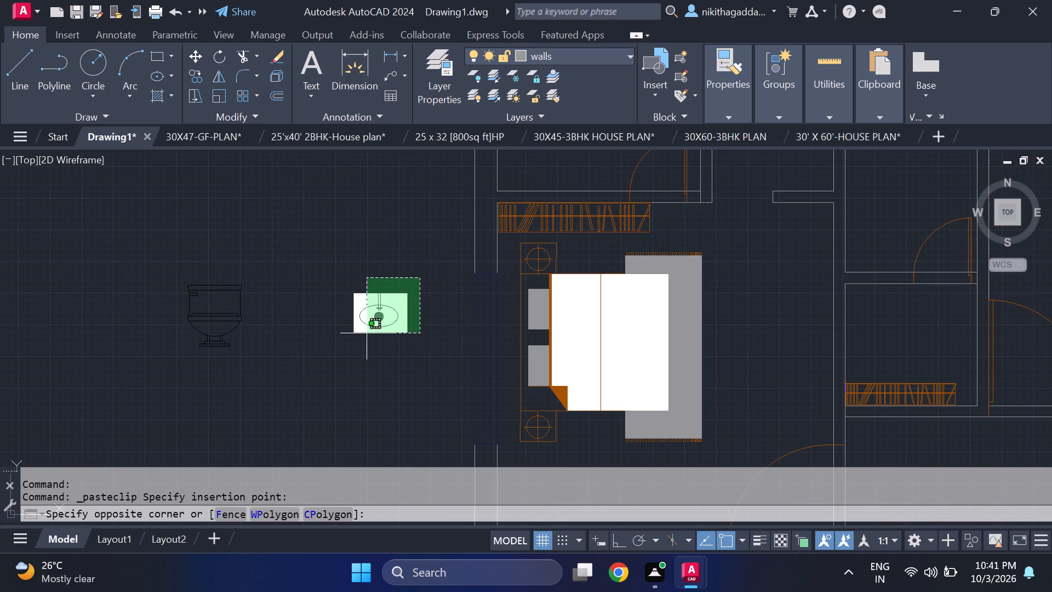
click(296, 359)
text(co)
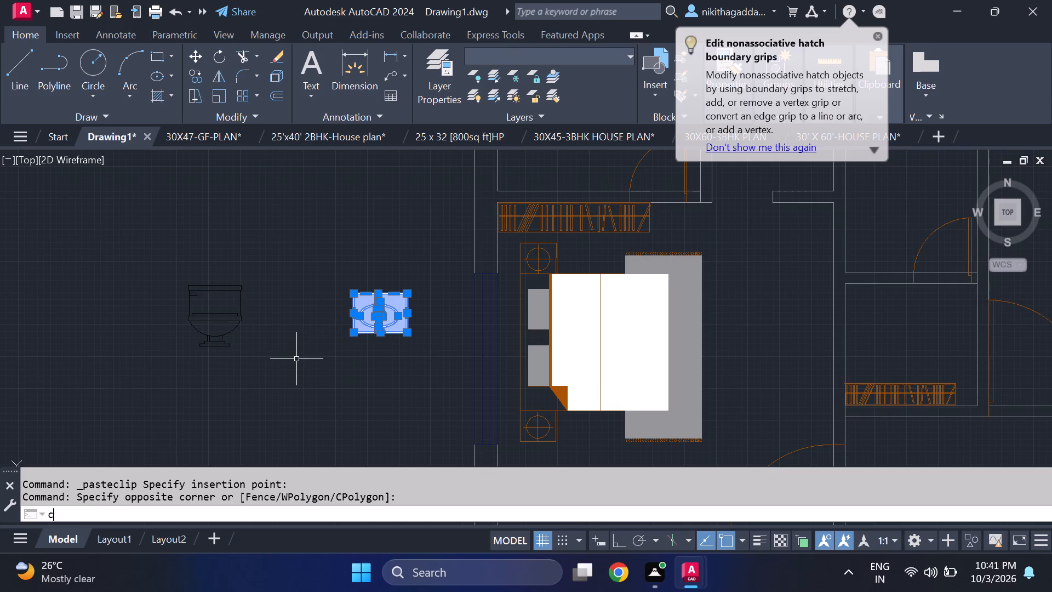
key(Return)
scroll(368, 335, up, 3)
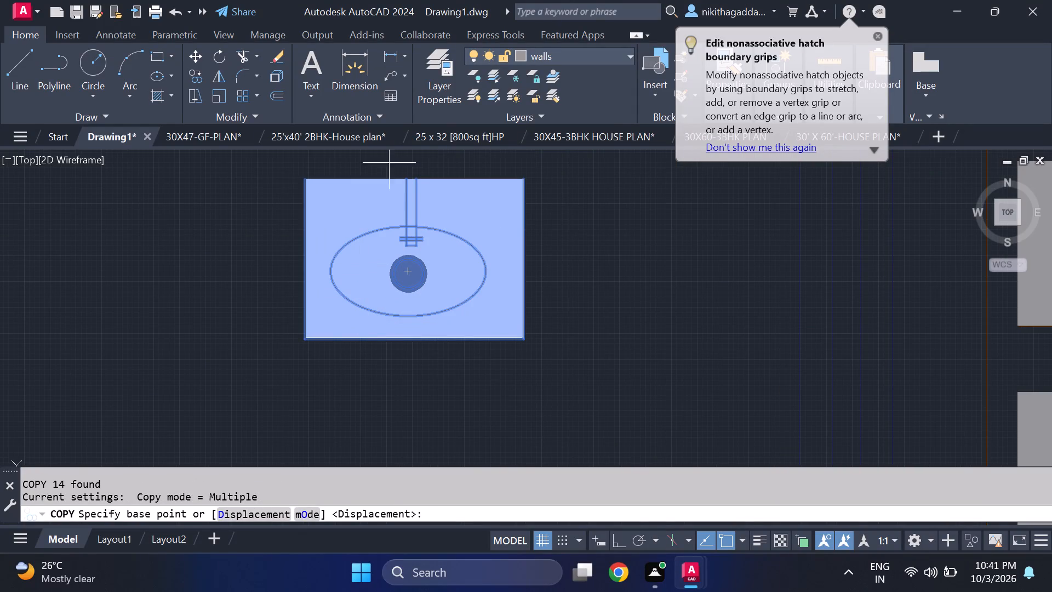
click(403, 179)
scroll(221, 294, down, 3)
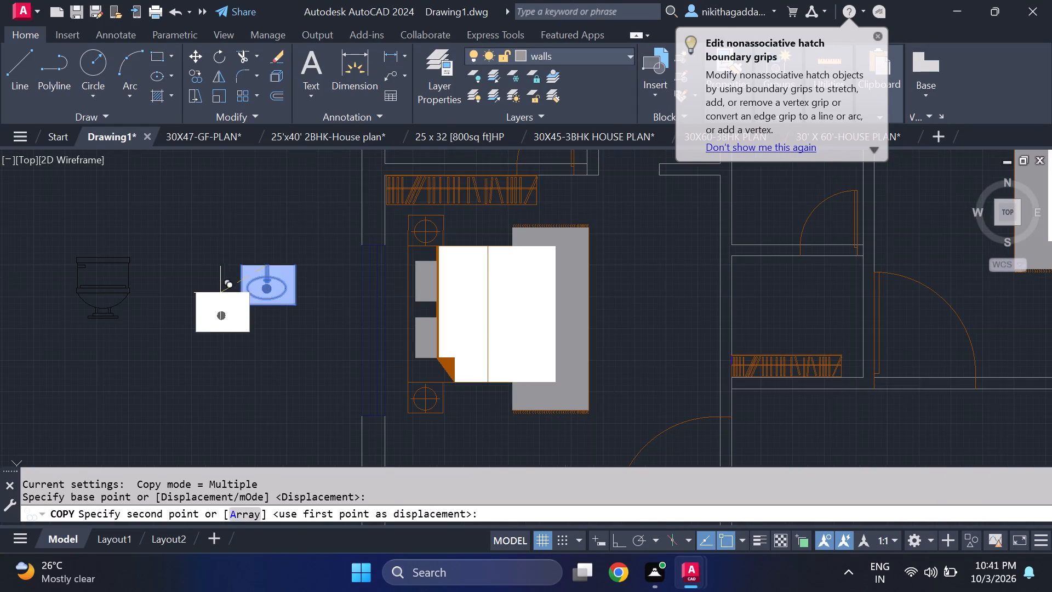
click(209, 346)
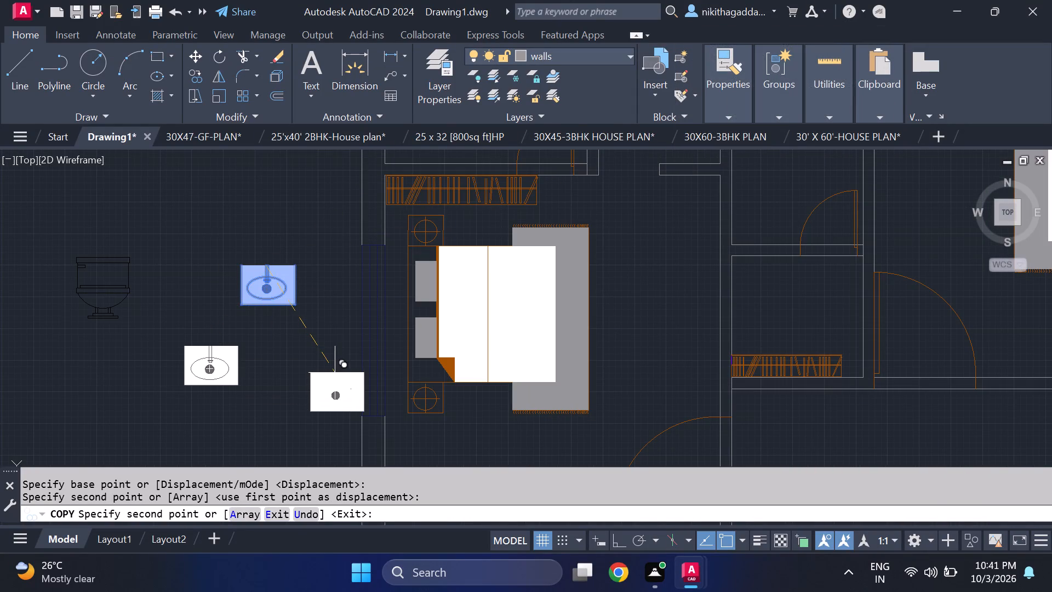
key(Escape)
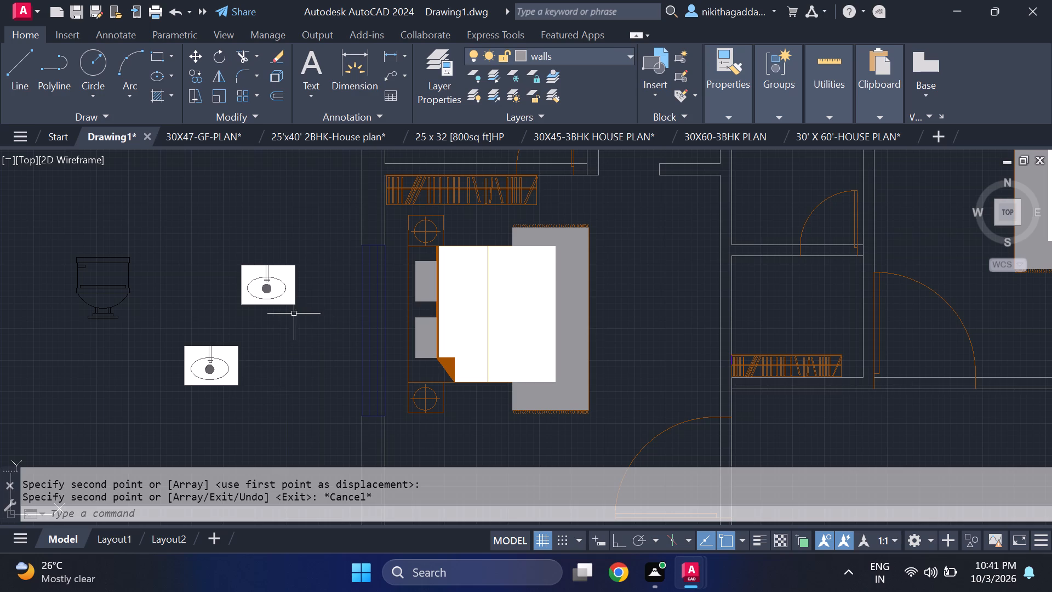
Rotate the copied washbasin 90 degrees about its front edge, with Ortho on.
click(249, 331)
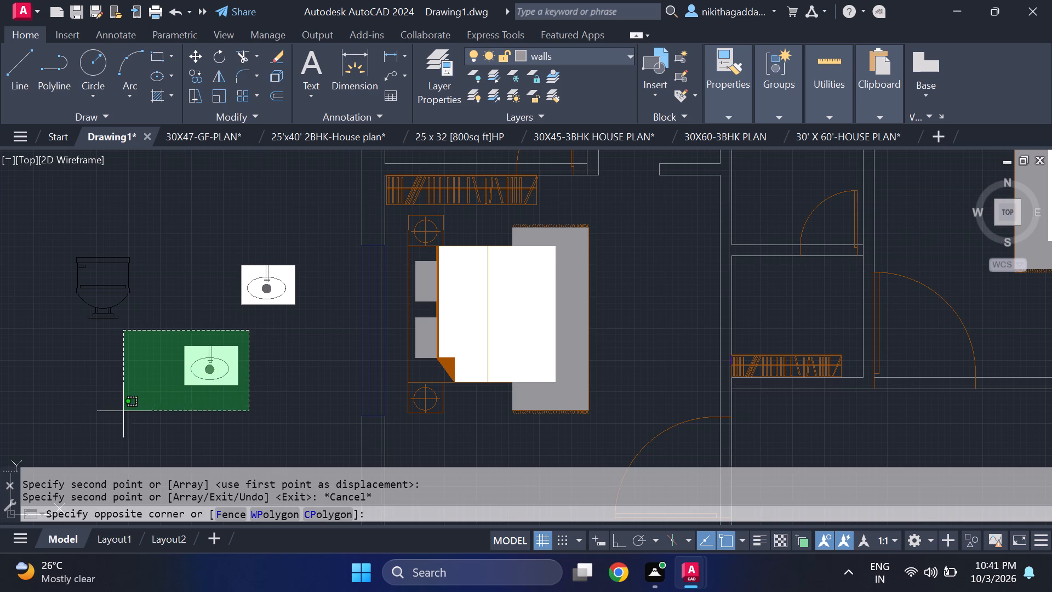
click(136, 409)
text(ro)
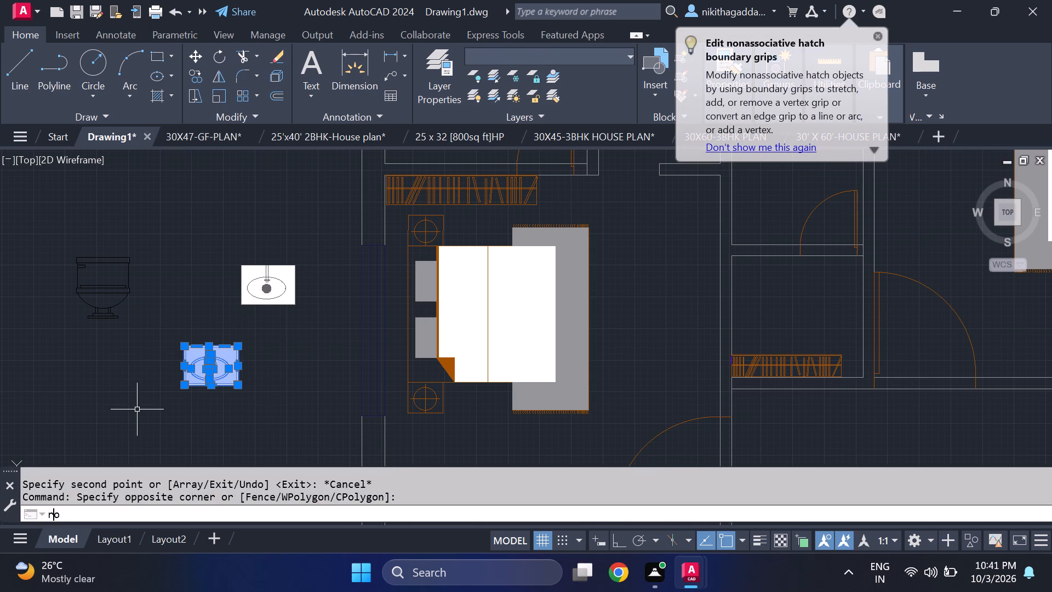
key(Return)
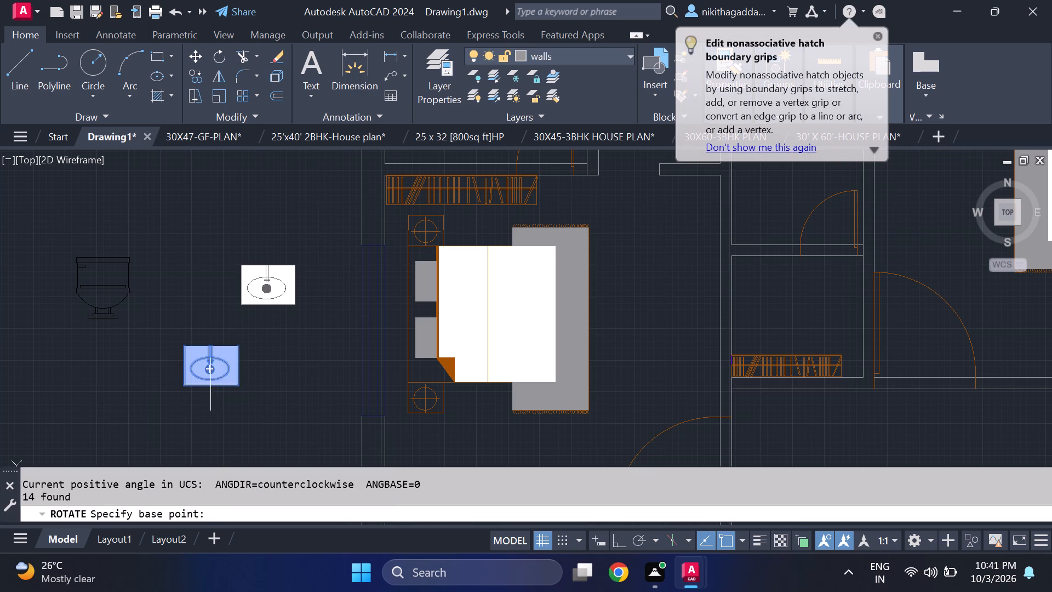
click(210, 384)
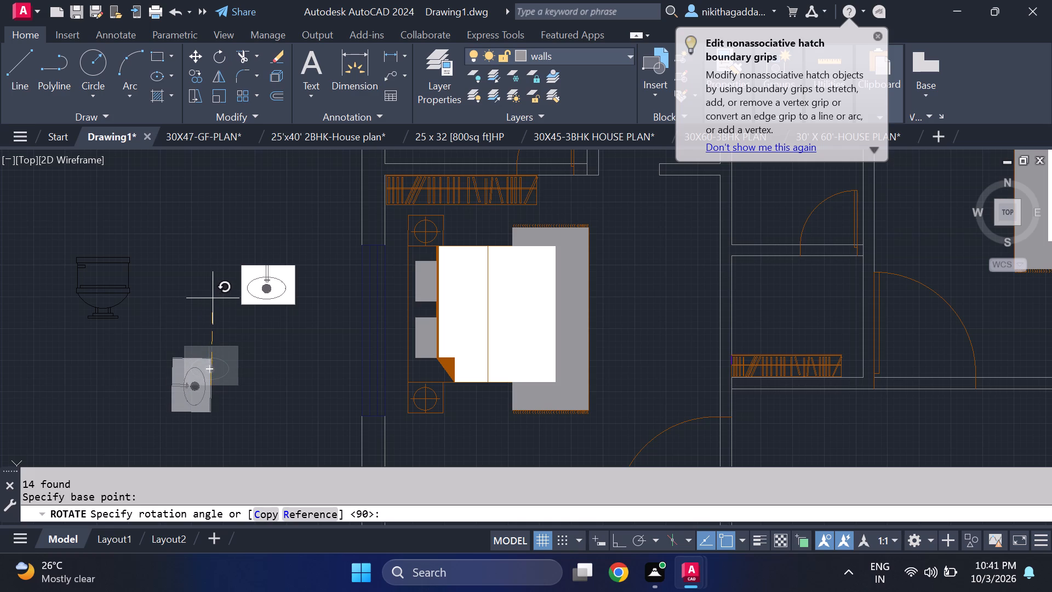
key(F8)
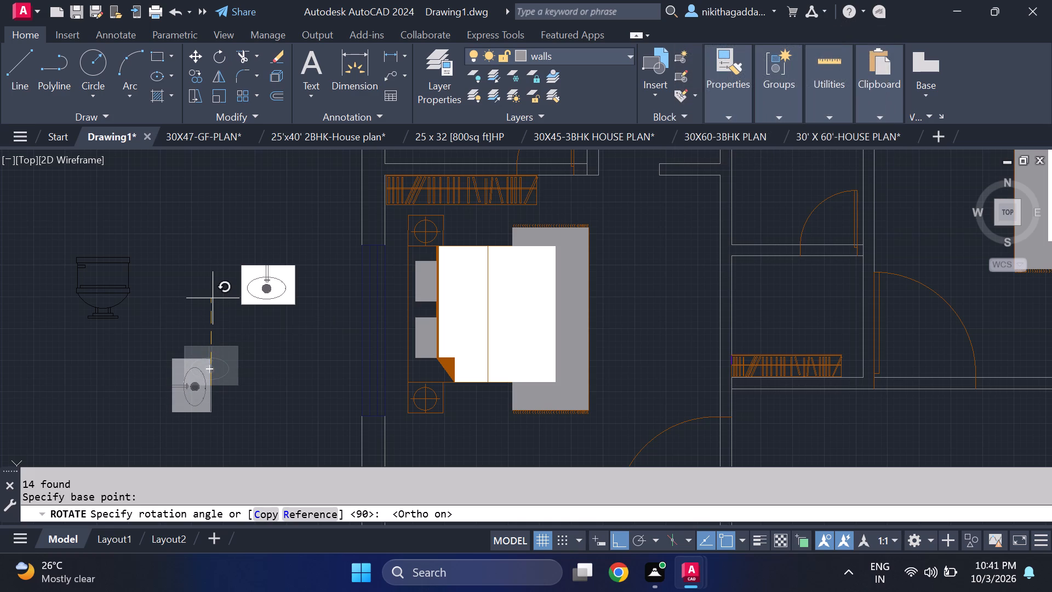
click(213, 298)
Move the rotated washbasin by its tap-side edge onto the west wall of the central bathroom, near the south end.
click(227, 334)
click(146, 437)
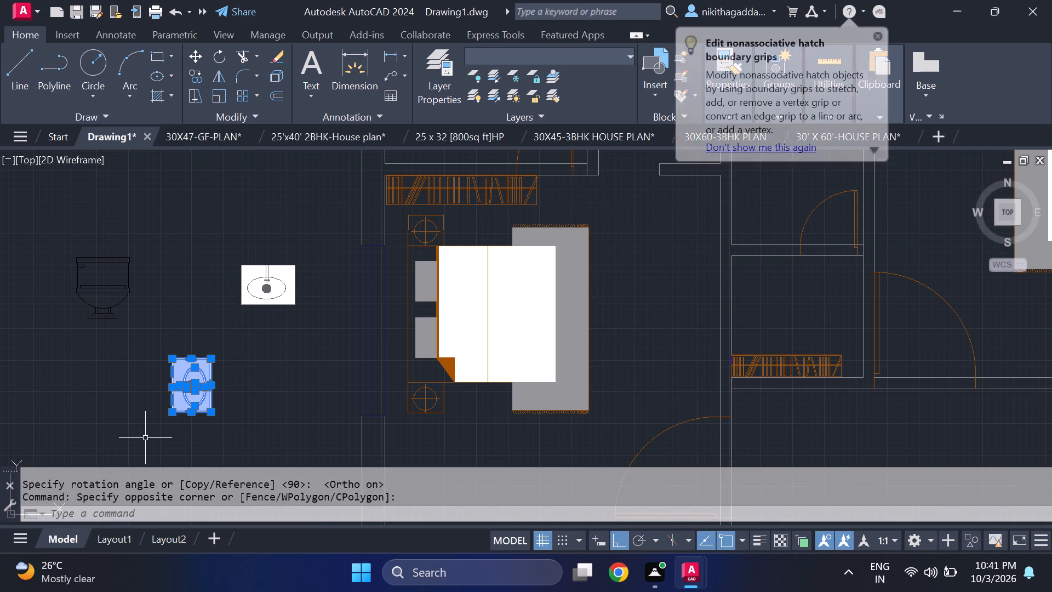
key(m)
key(Return)
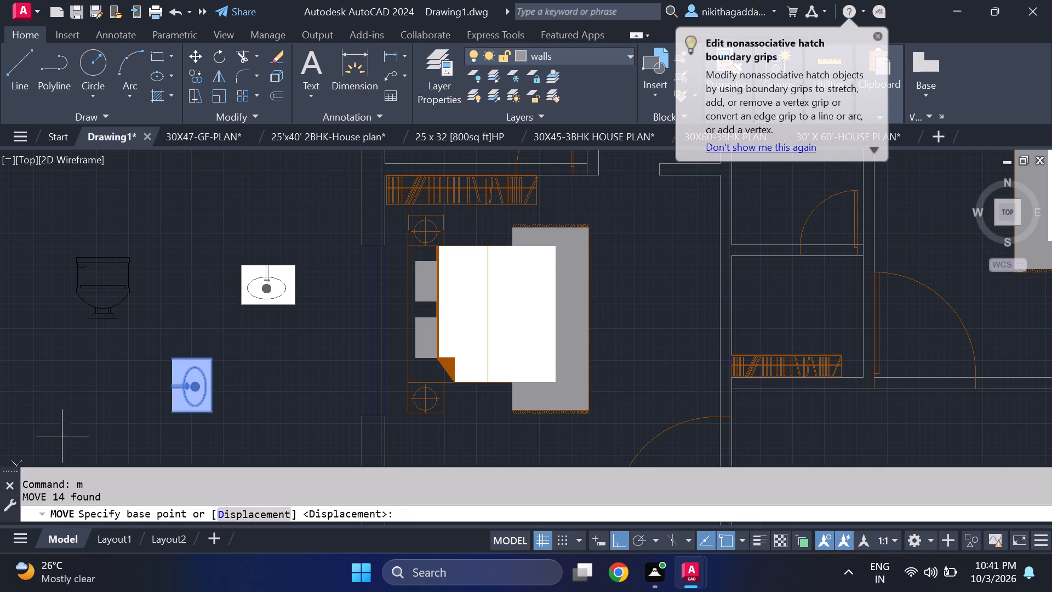
click(168, 385)
key(F8)
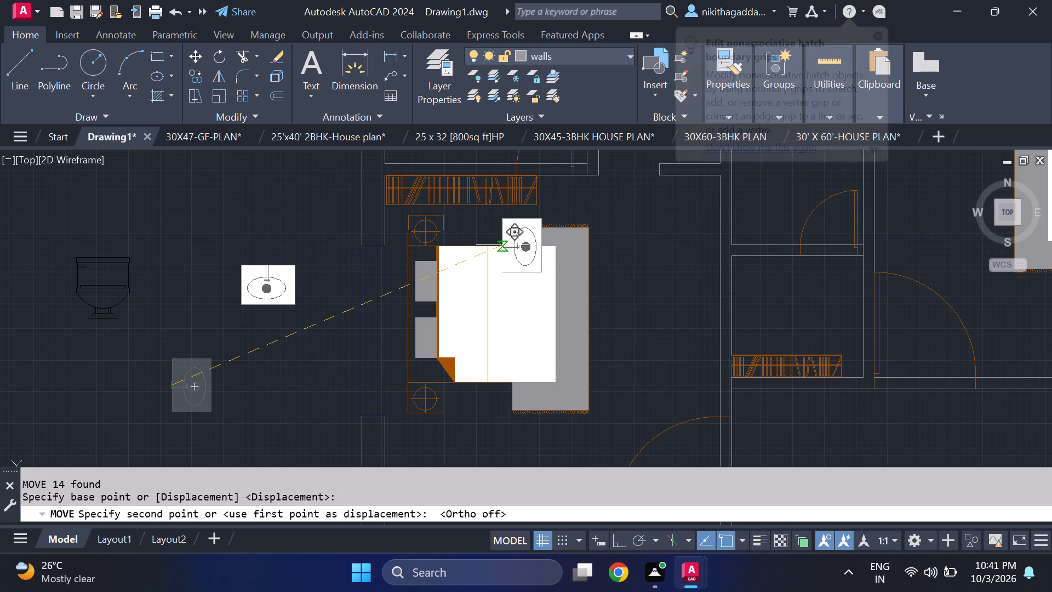
scroll(504, 244, down, 3)
scroll(572, 212, up, 3)
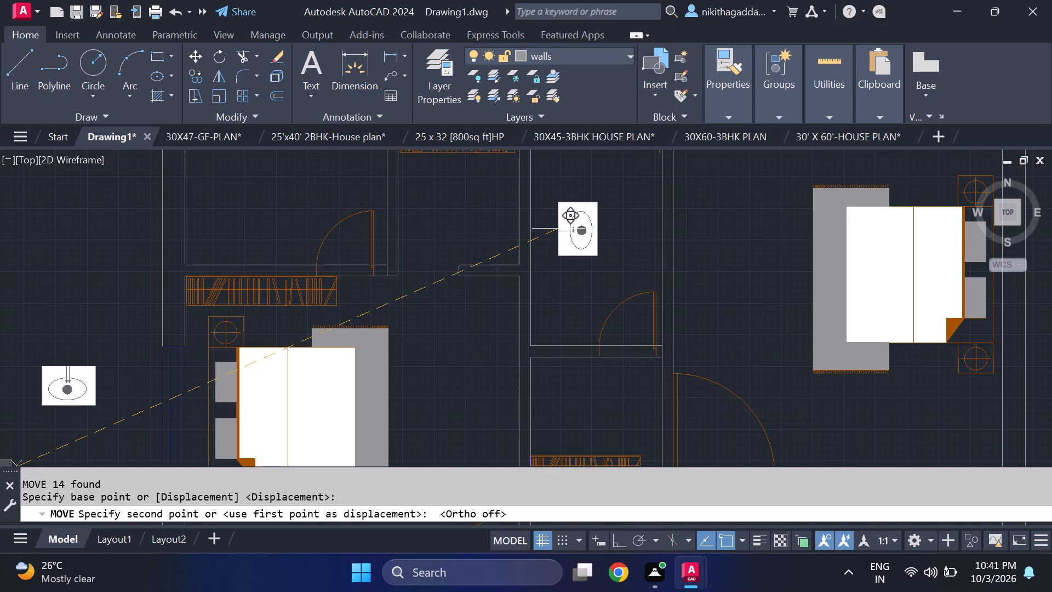
scroll(552, 230, up, 2)
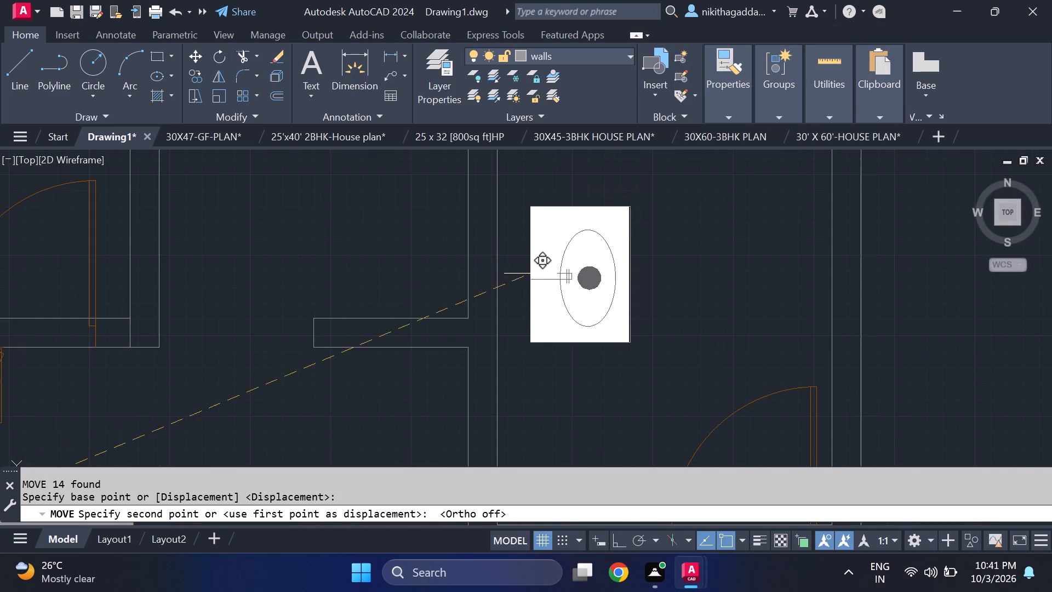
scroll(514, 310, down, 2)
scroll(480, 371, up, 1)
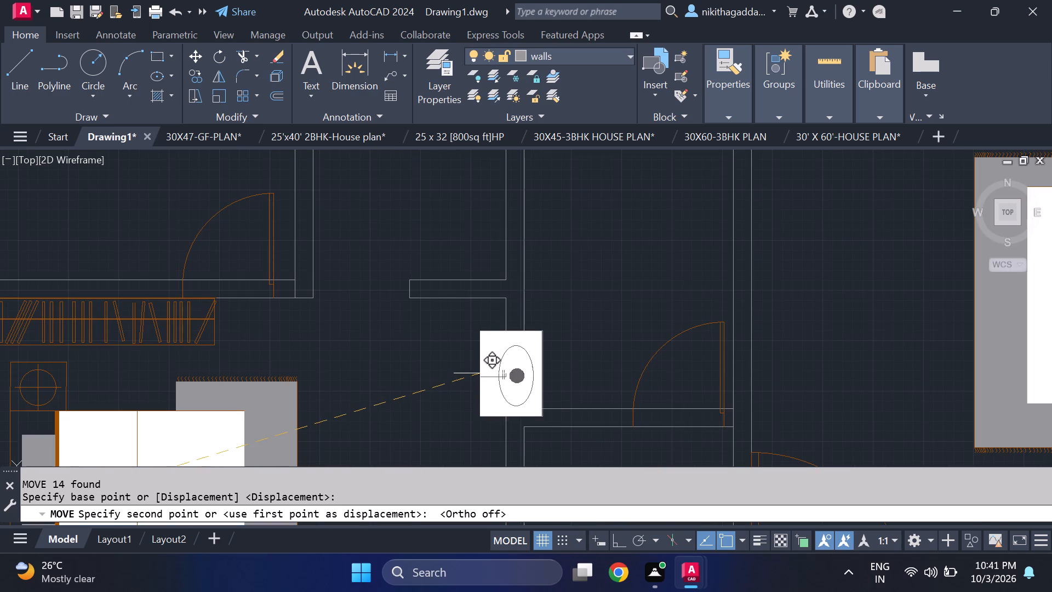
scroll(527, 341, up, 3)
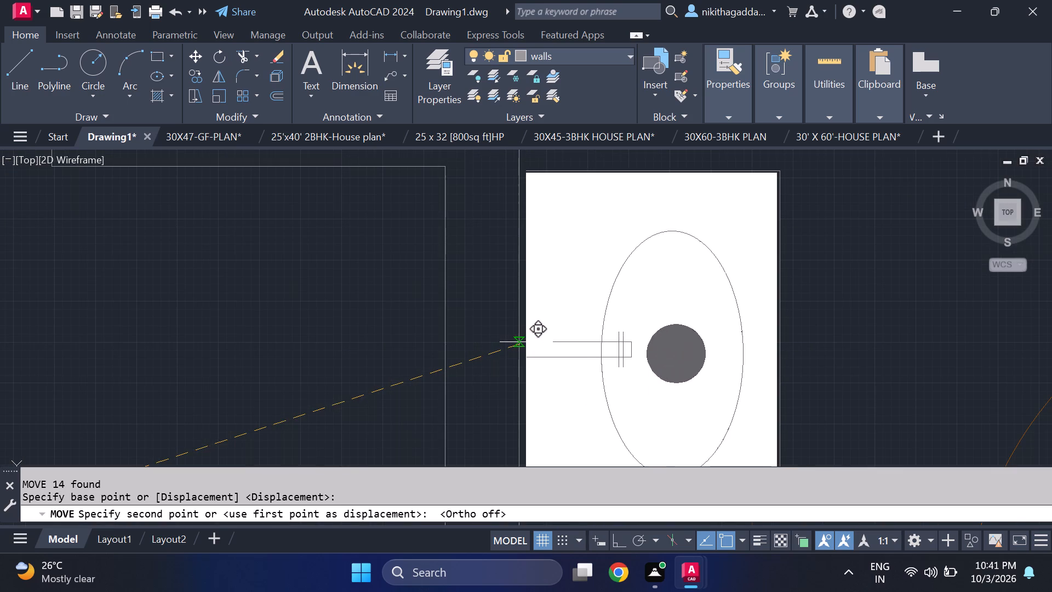
click(522, 343)
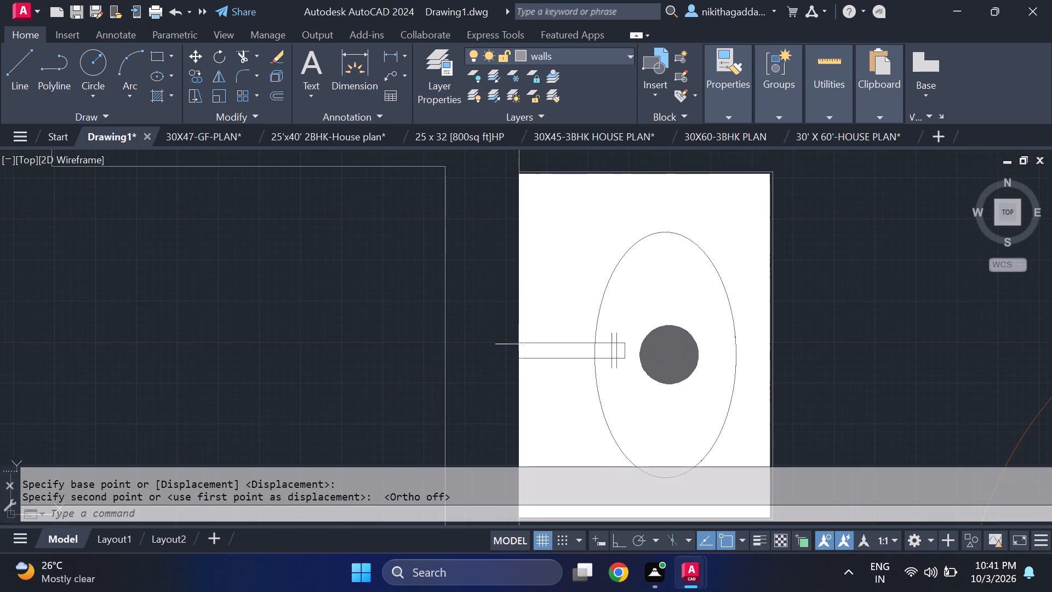
Move the remaining loose washbasin by its tap-side edge onto the north wall of the northwest bathroom, near the east corner.
scroll(523, 345, down, 5)
scroll(445, 356, down, 1)
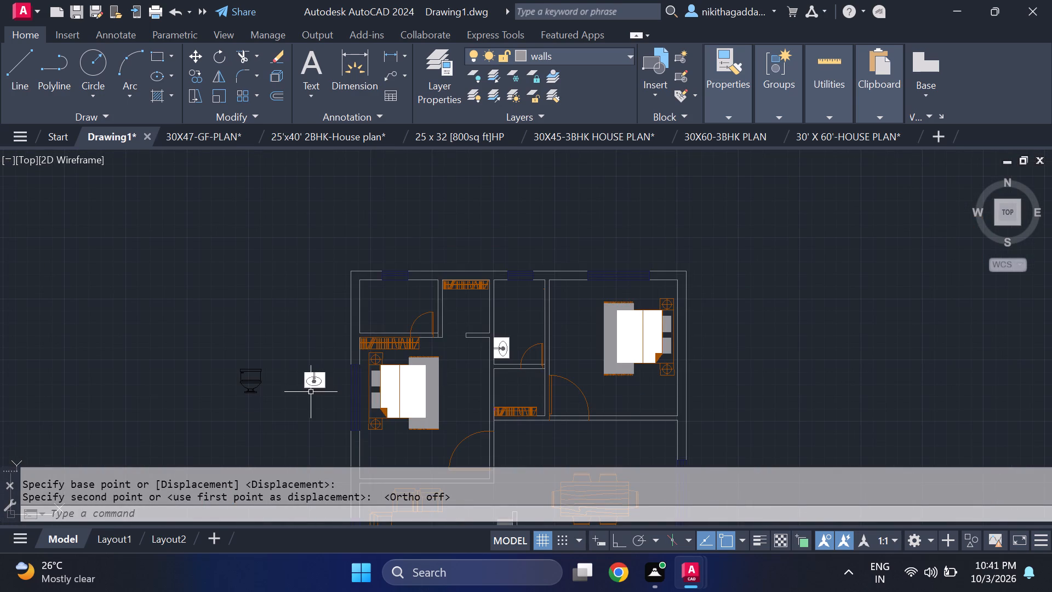
scroll(315, 375, up, 2)
click(340, 362)
click(259, 417)
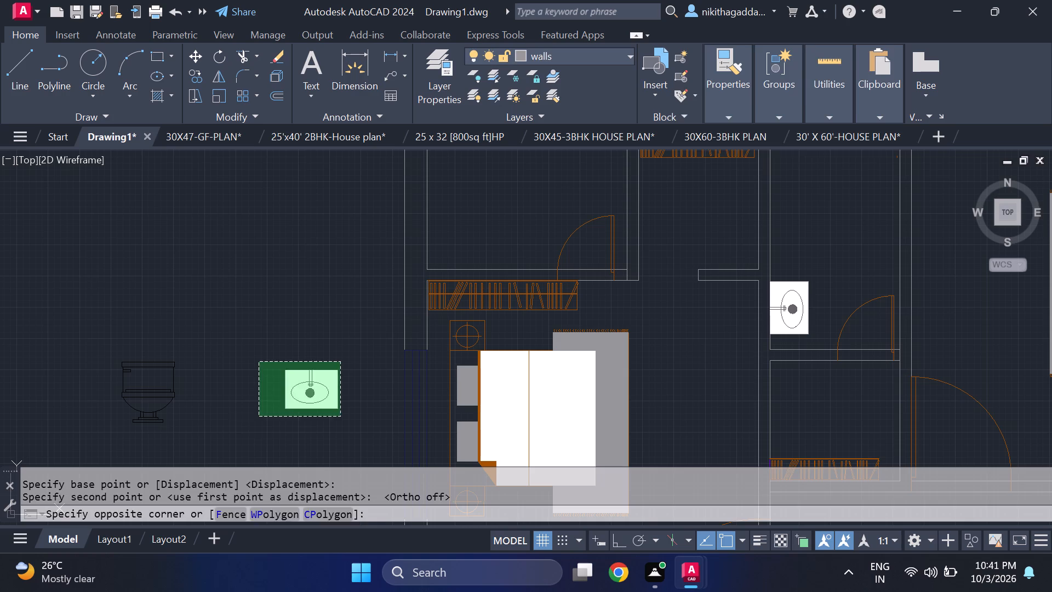
key(m)
key(Return)
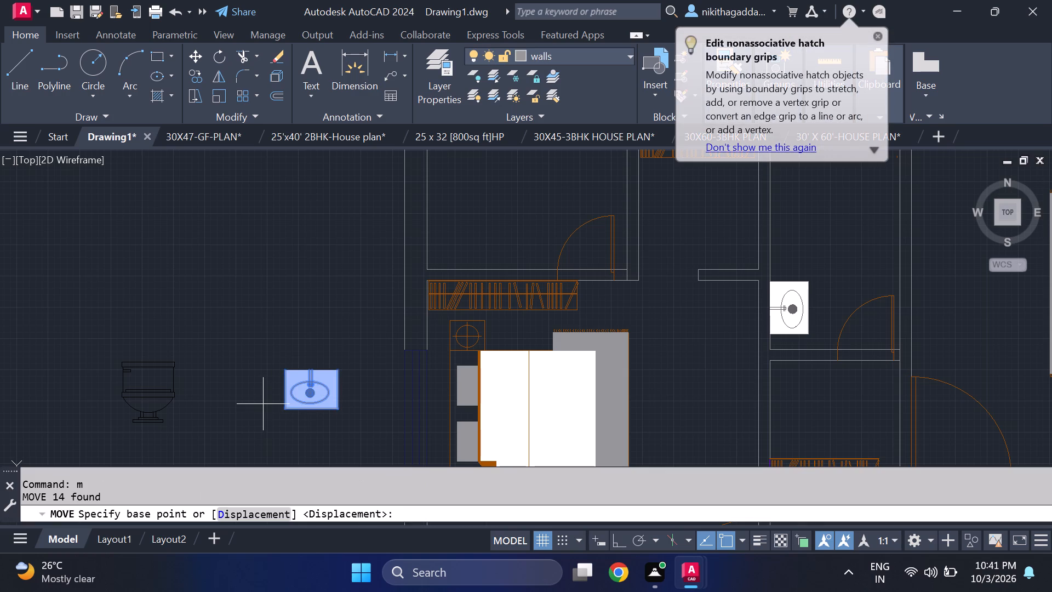
scroll(289, 378, up, 2)
click(334, 360)
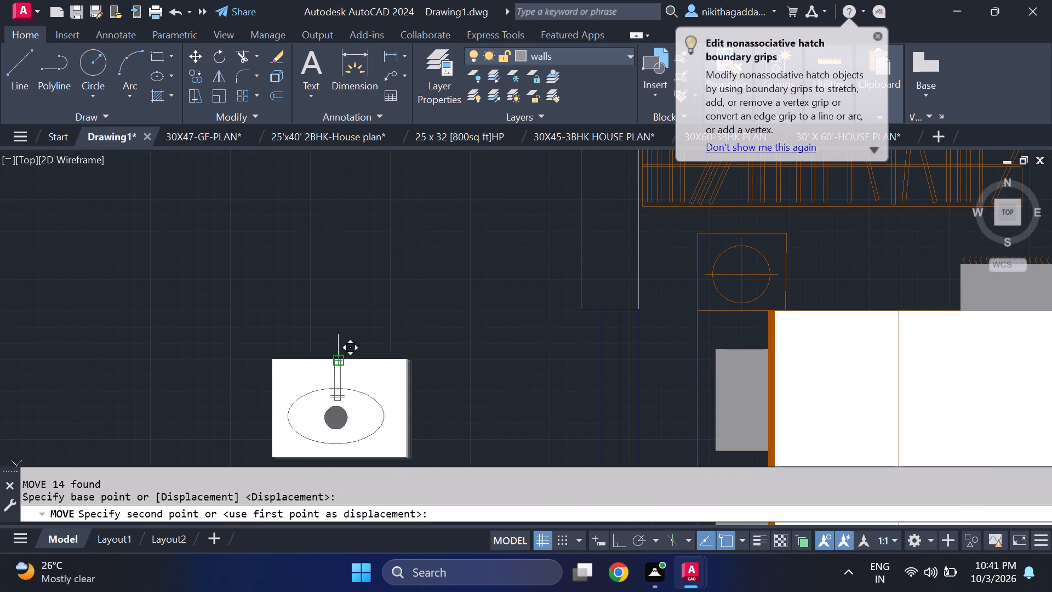
scroll(508, 225, down, 3)
middle_drag(458, 270, 410, 301)
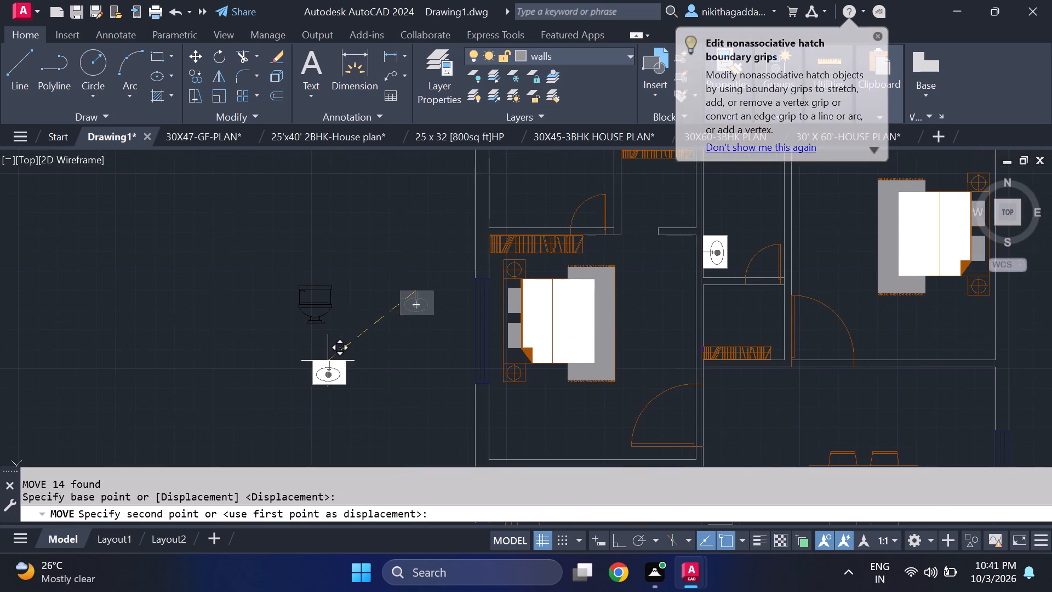
scroll(25, 9, down, 3)
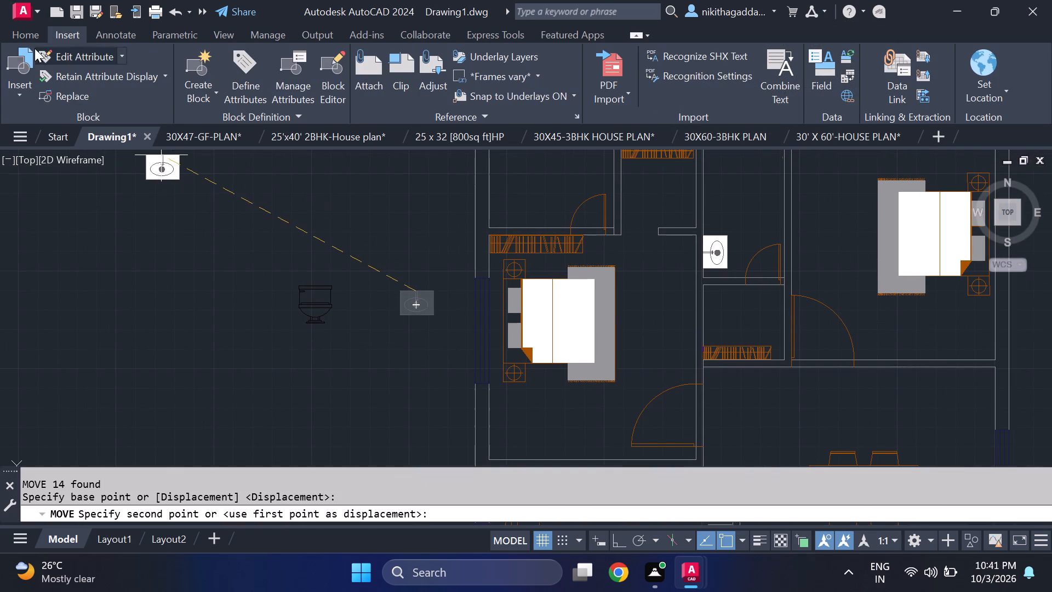
click(30, 32)
scroll(393, 241, down, 2)
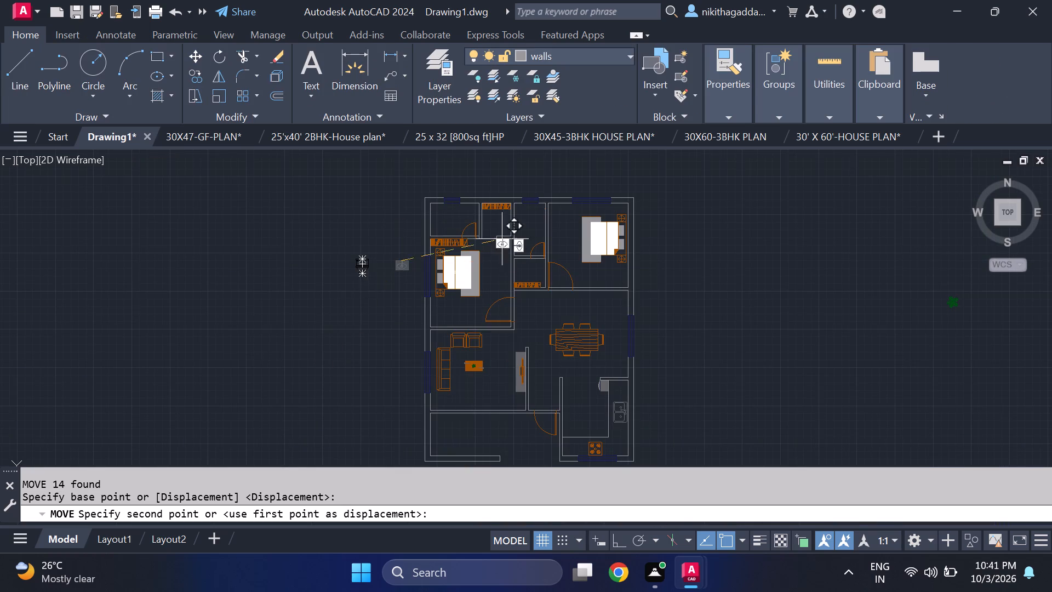
scroll(481, 218, up, 3)
middle_drag(438, 193, 391, 271)
scroll(391, 271, up, 3)
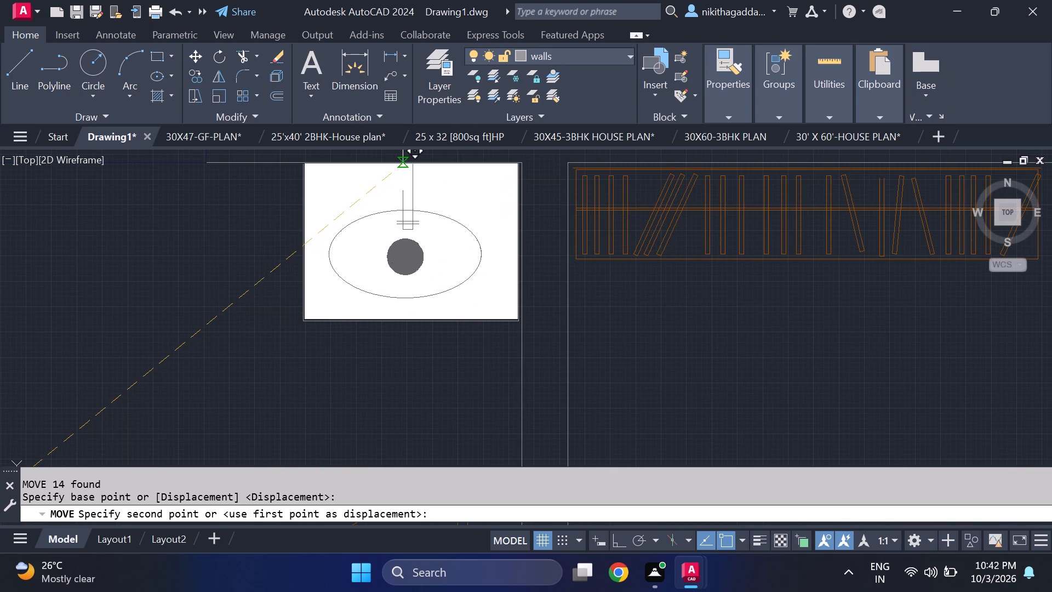
click(402, 166)
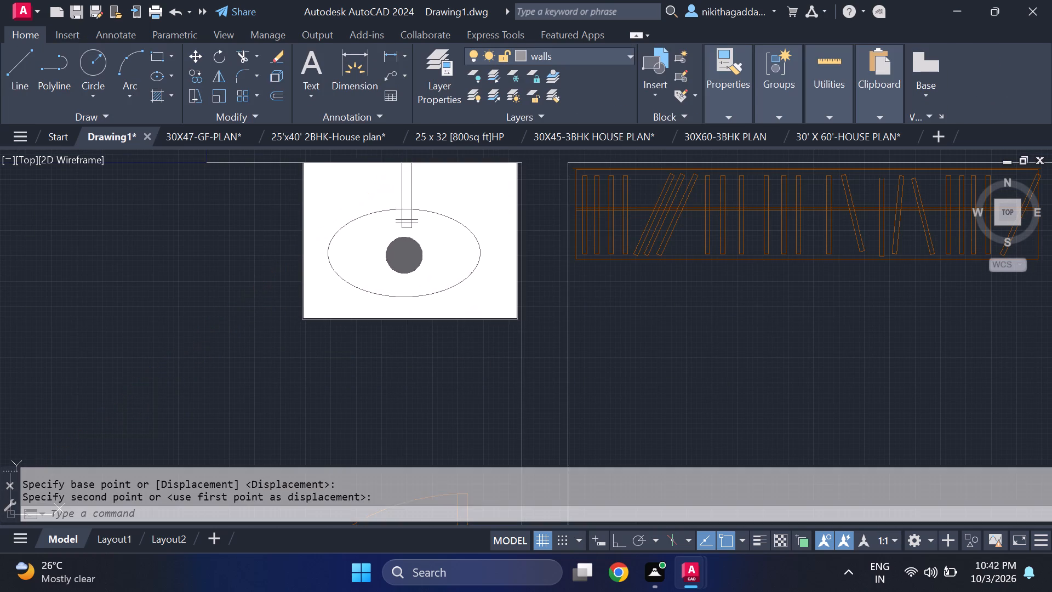
Start a solid hatch in white (255,255,255) and fill the loose toilet's tank, its lid and the strip along the tank's lower edge.
scroll(363, 217, down, 4)
scroll(301, 306, down, 2)
middle_click(279, 318)
middle_drag(279, 318, 315, 294)
middle_drag(103, 305, 196, 283)
scroll(202, 207, up, 2)
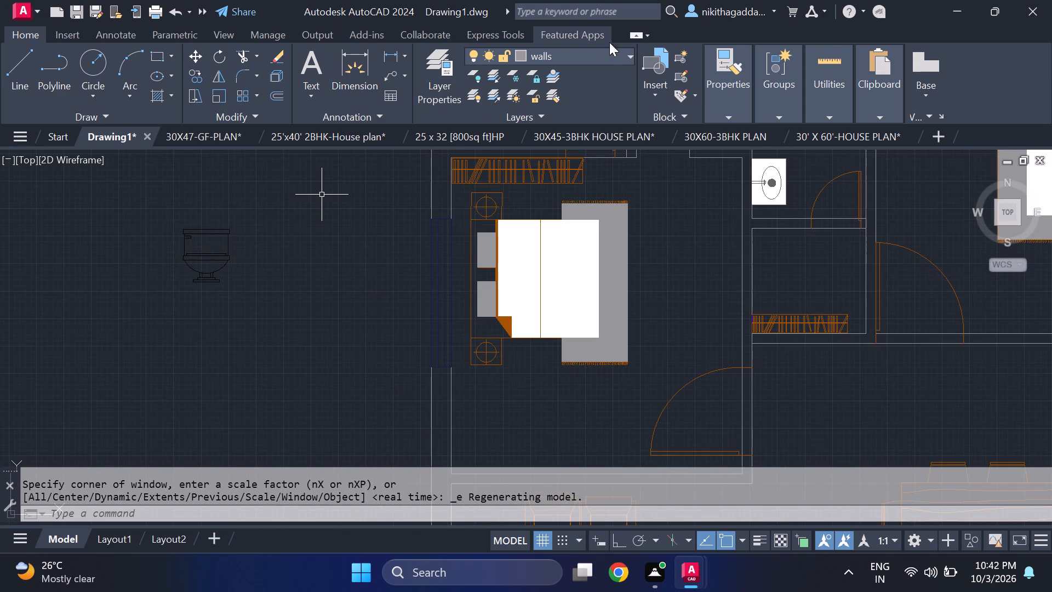
click(607, 59)
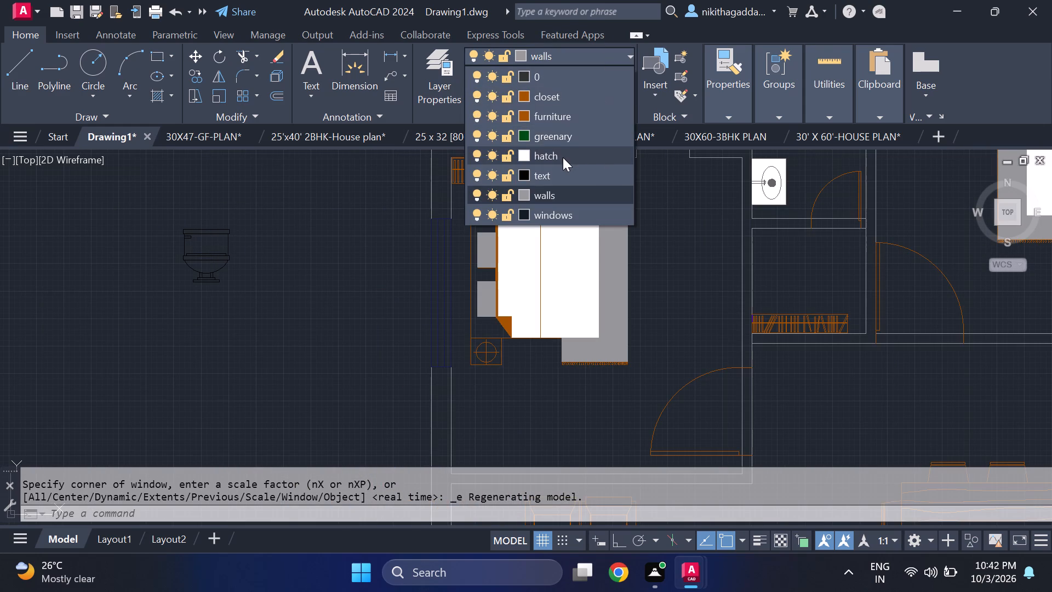
key(Escape)
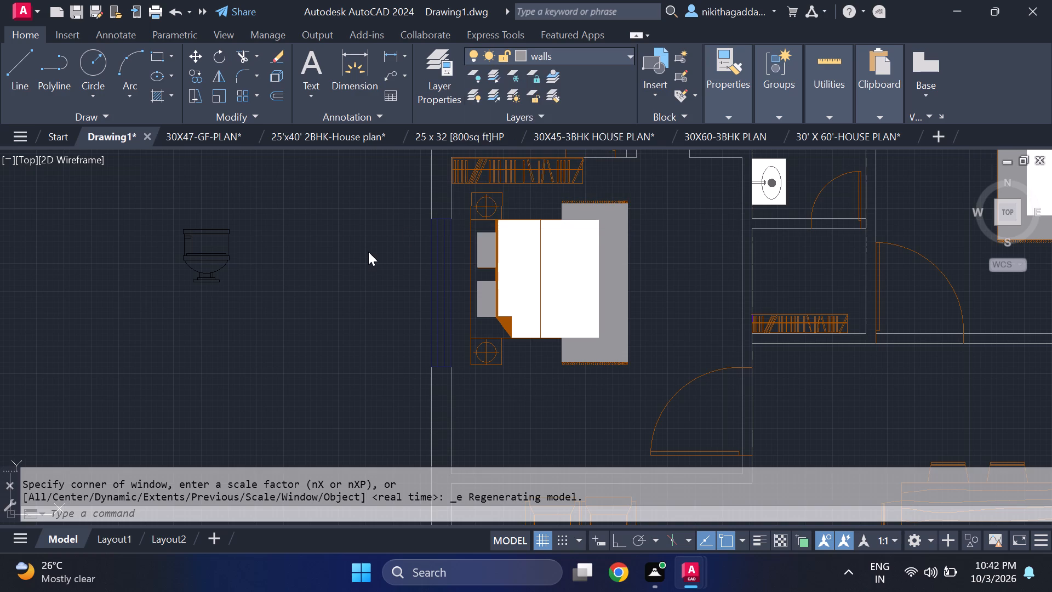
text(hatch)
key(Return)
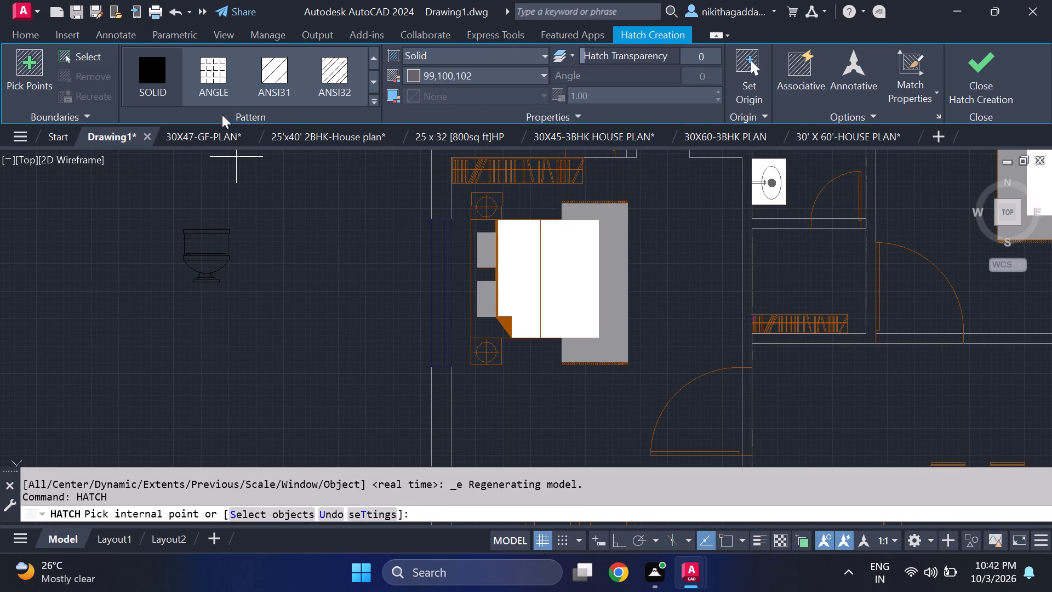
click(506, 79)
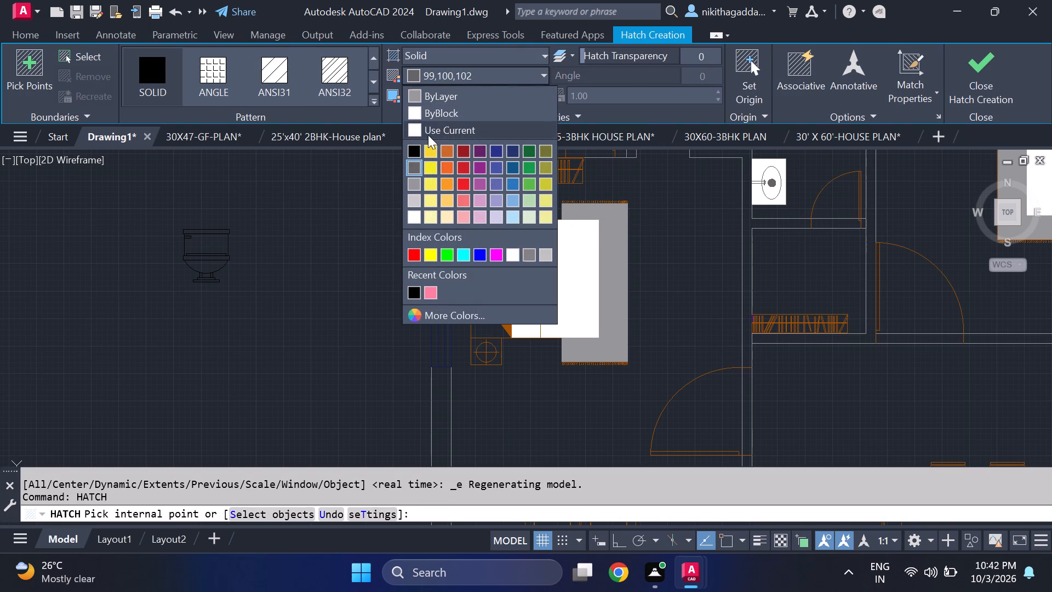
click(416, 217)
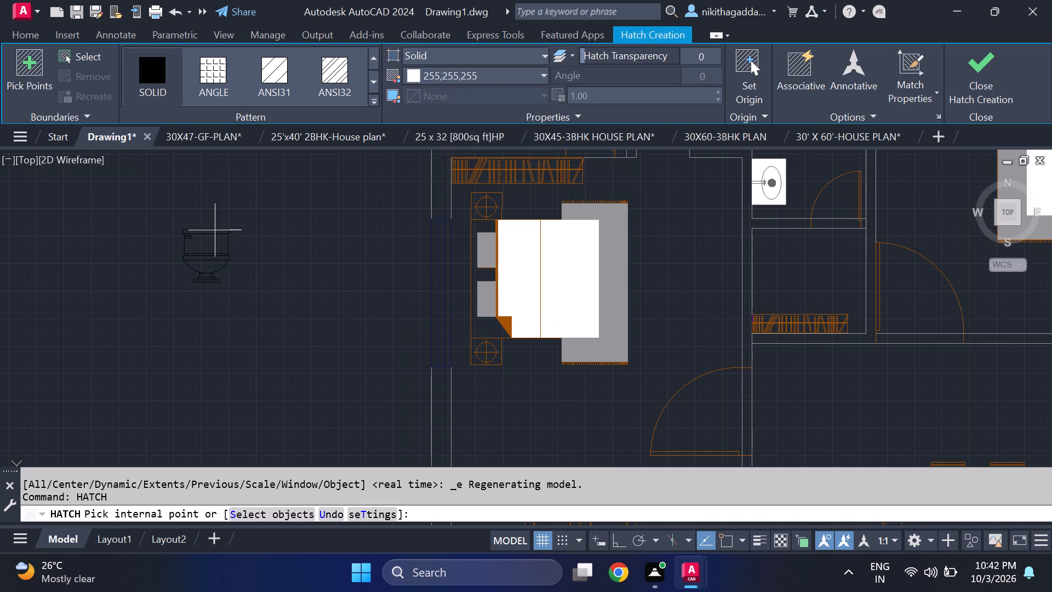
click(201, 245)
click(208, 232)
scroll(207, 249, up, 3)
click(201, 274)
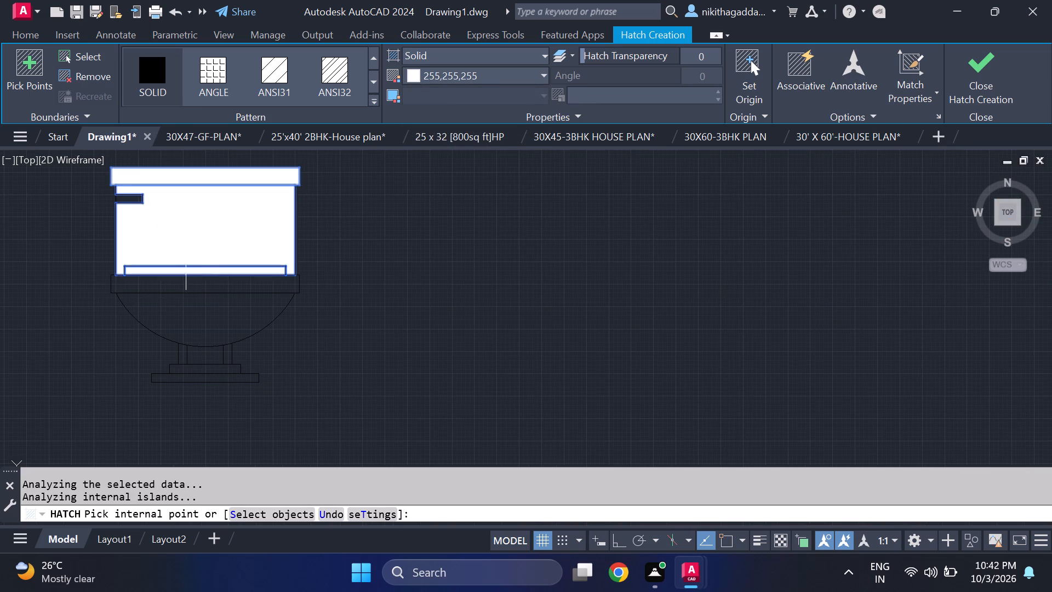
Fill the toilet's seat band, bowl, pedestal parts, base plates and flush handle with the same white hatch, and finish the hatch.
click(177, 286)
click(175, 323)
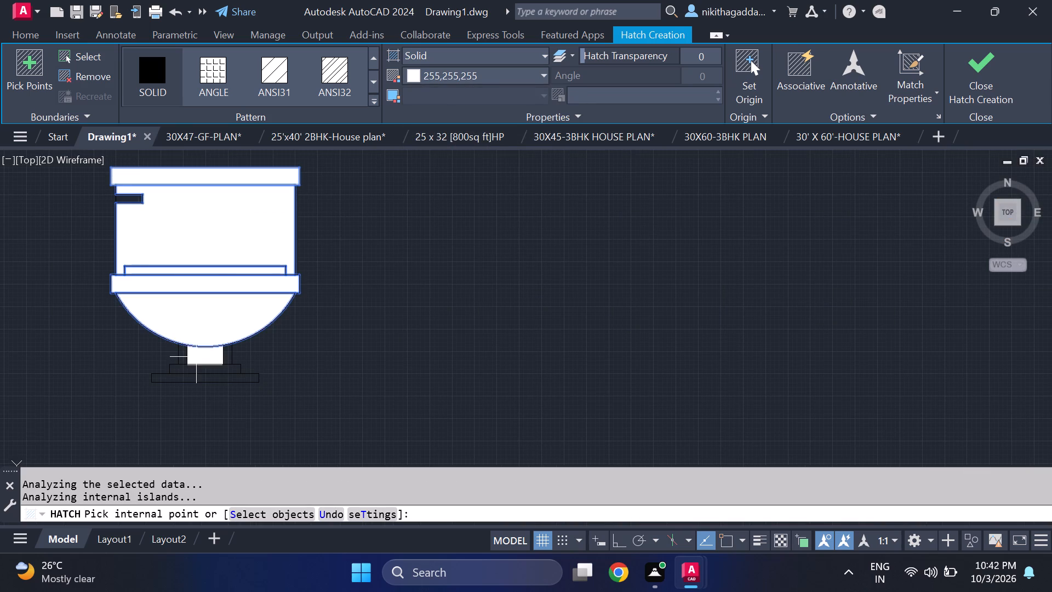
click(196, 357)
click(185, 355)
click(230, 352)
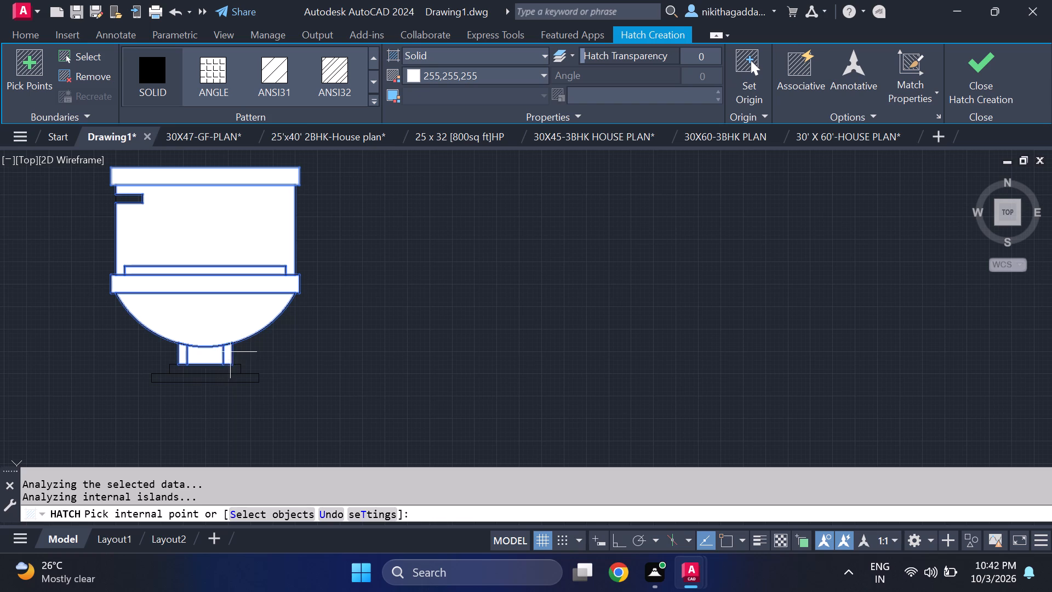
click(211, 366)
click(204, 374)
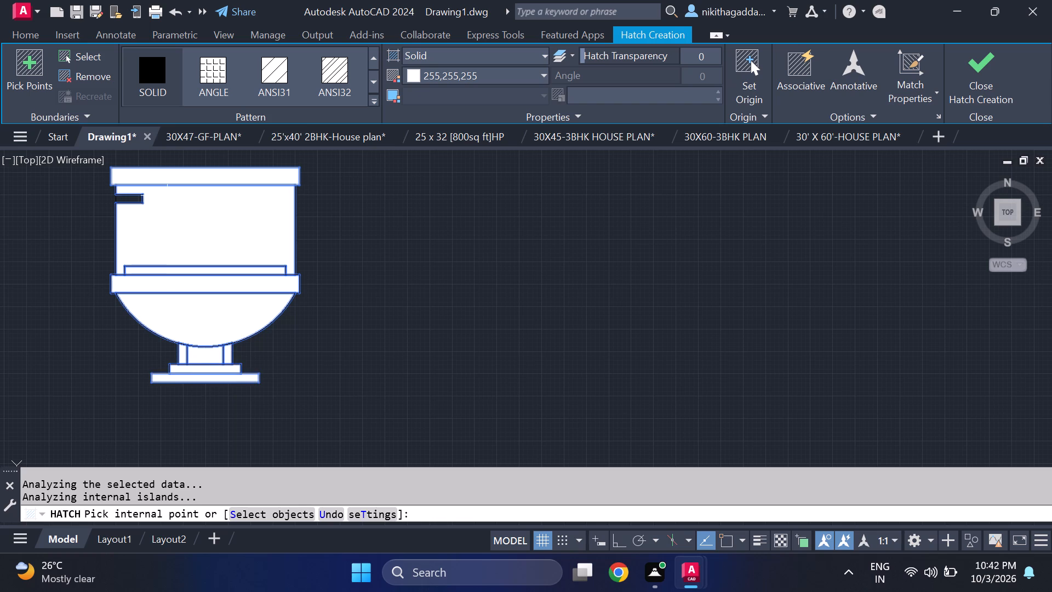
click(137, 199)
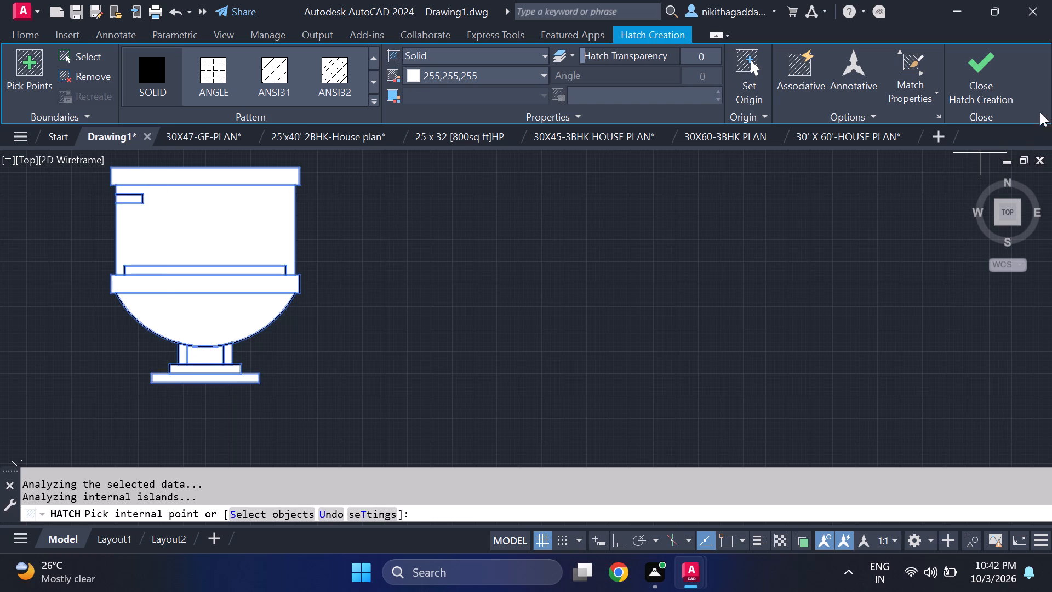
click(1002, 72)
Rotate the hatched toilet 180 degrees about the middle of its base plate, with Ortho on.
scroll(330, 251, down, 5)
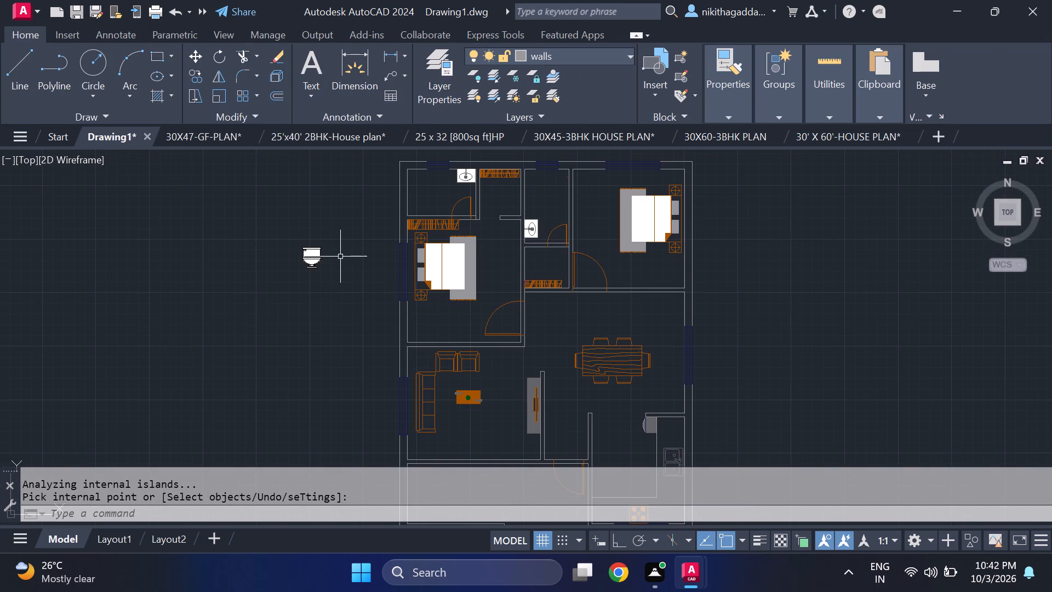
scroll(331, 249, up, 2)
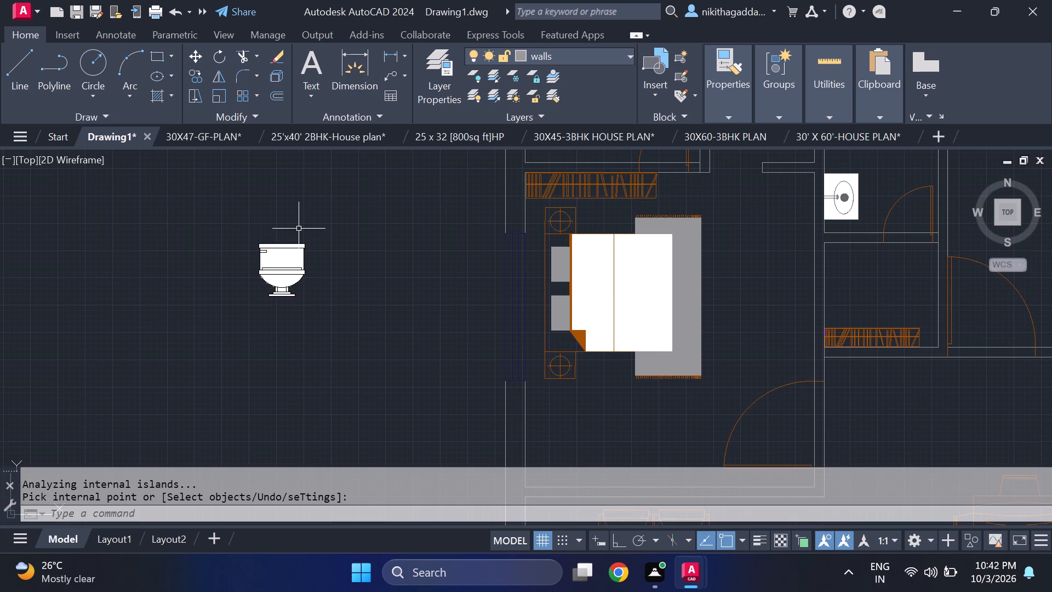
middle_drag(300, 229, 342, 325)
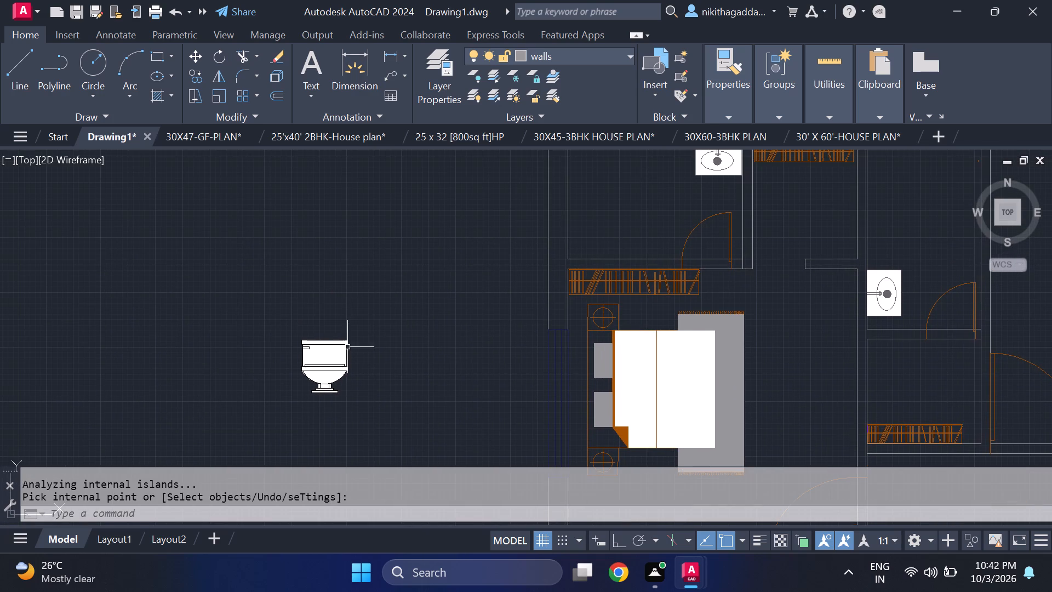
scroll(352, 352, down, 1)
scroll(348, 354, up, 2)
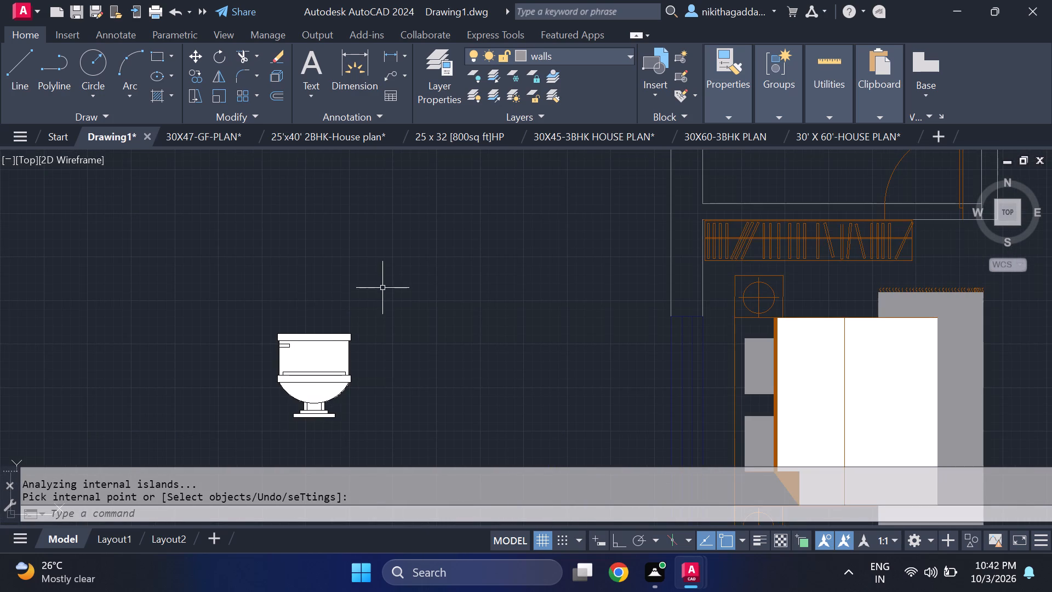
drag(382, 288, 381, 293)
click(237, 428)
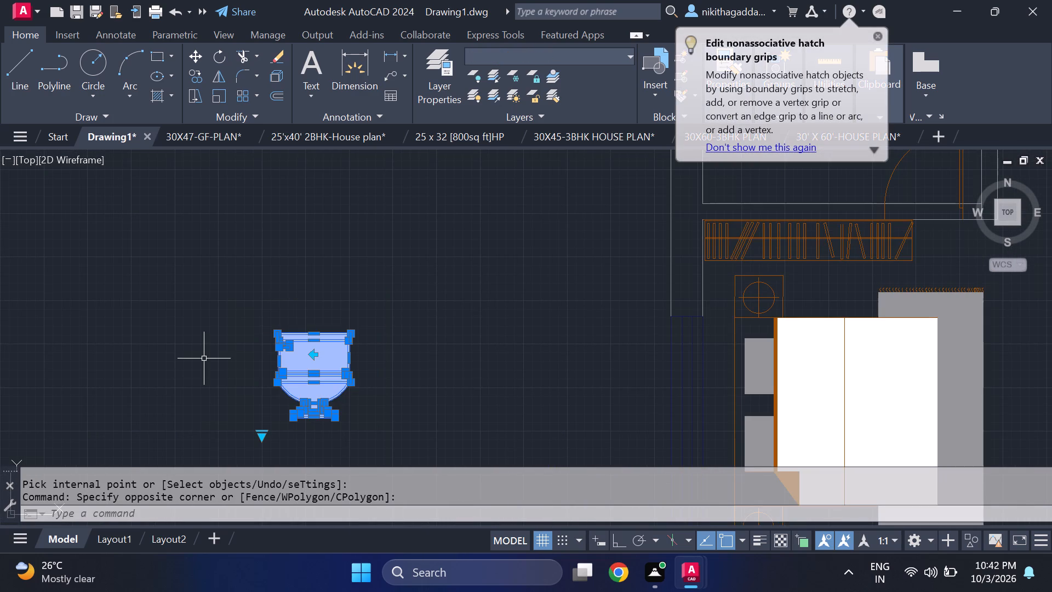
text(ro)
key(Return)
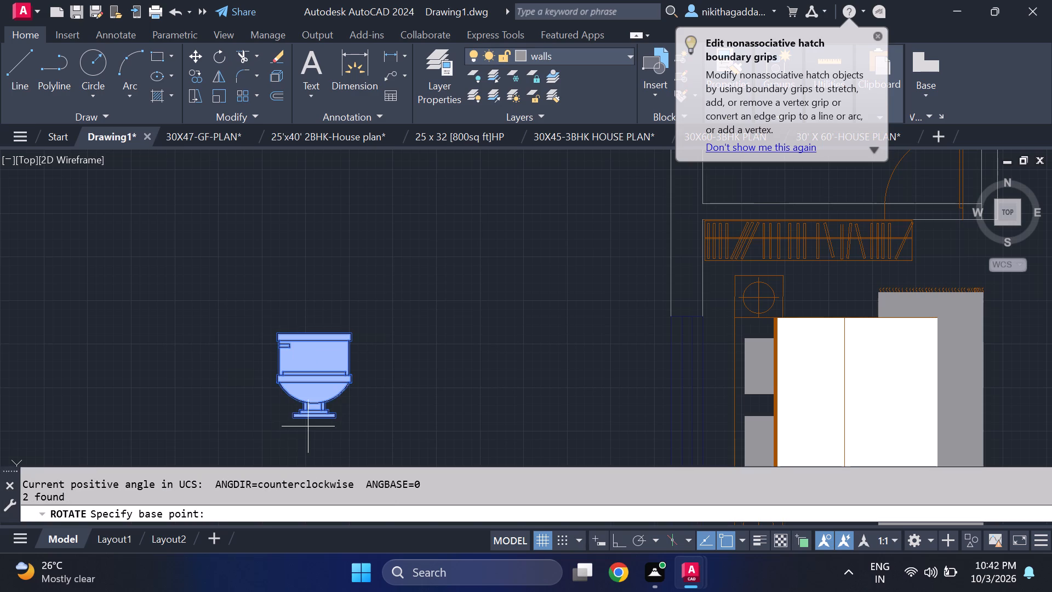
click(319, 416)
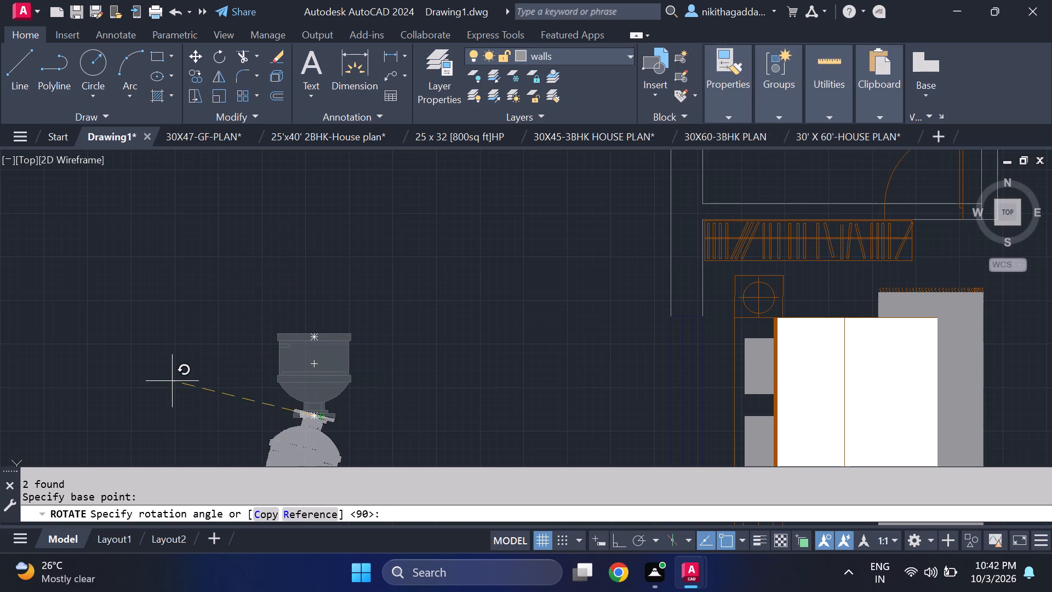
key(F8)
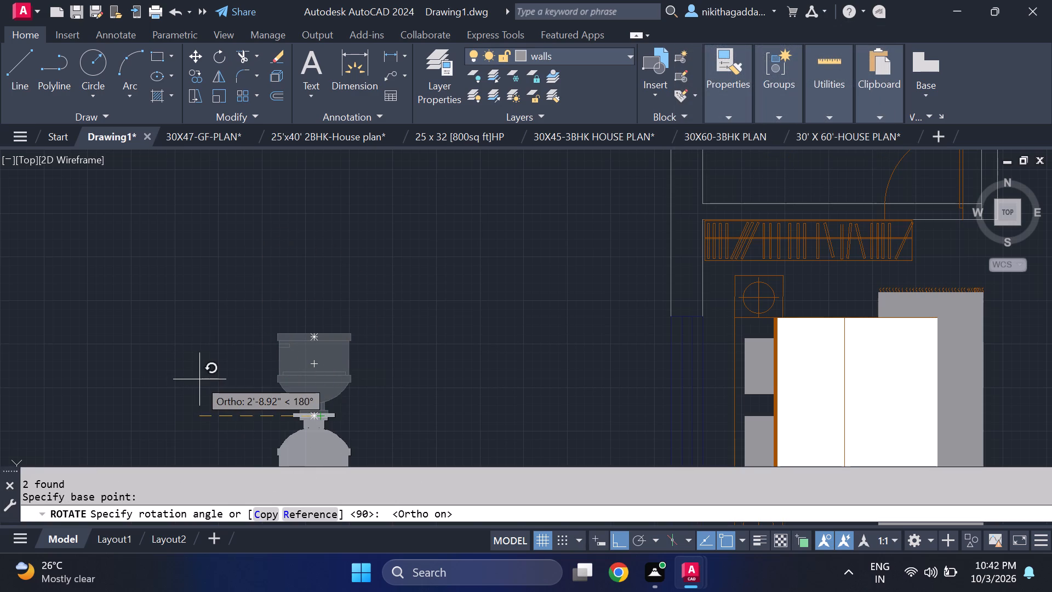
click(199, 380)
Copy the rotated toilet, with its hatch, to the open space west of it, using the base plate as base point.
middle_drag(269, 386, 264, 381)
middle_drag(260, 374, 289, 247)
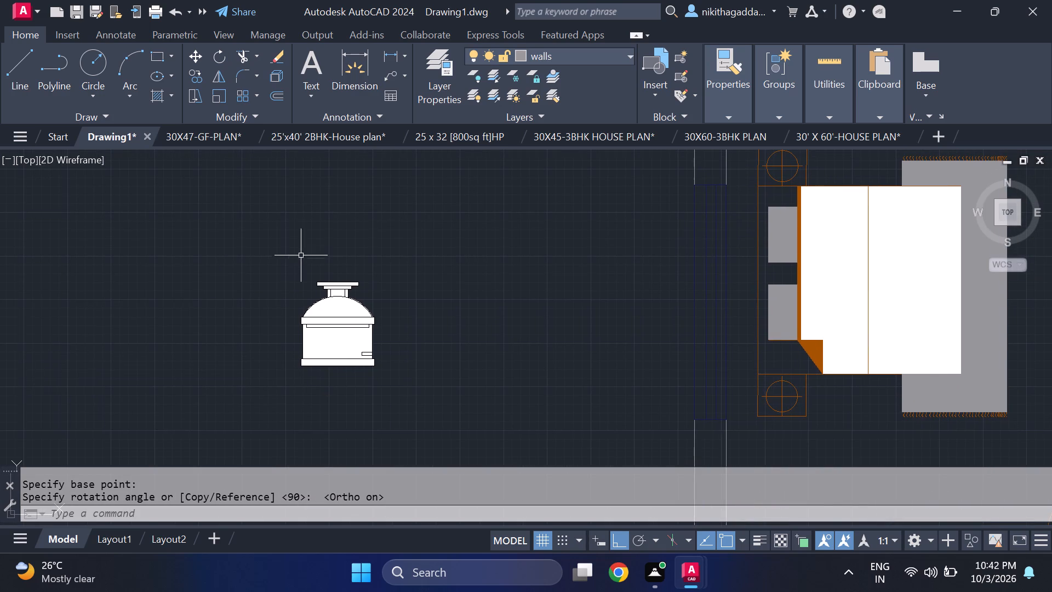
drag(421, 238, 409, 252)
click(174, 435)
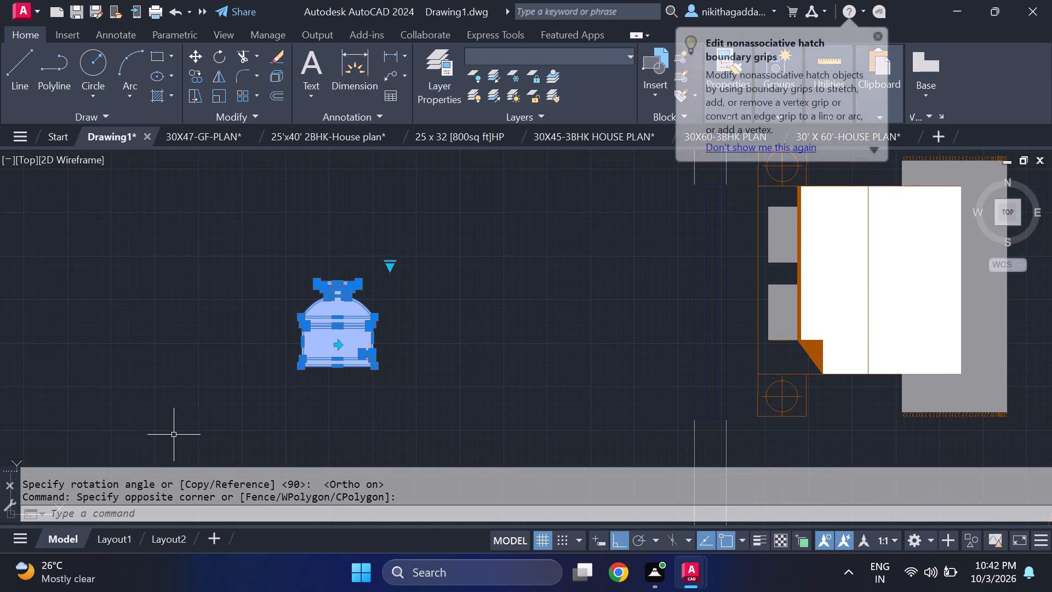
text(co)
key(Return)
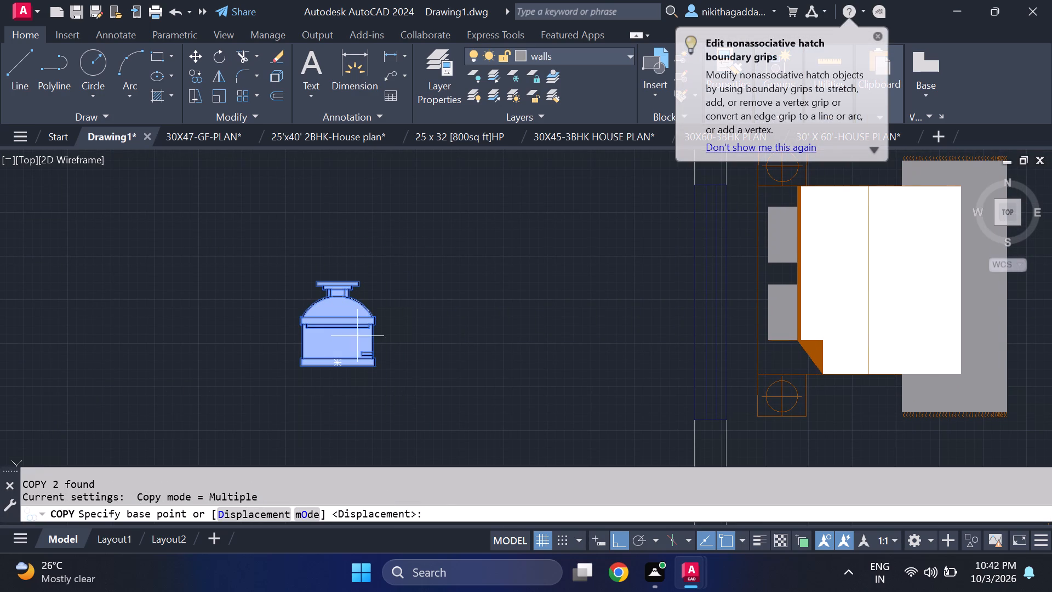
drag(334, 287, 325, 295)
click(116, 307)
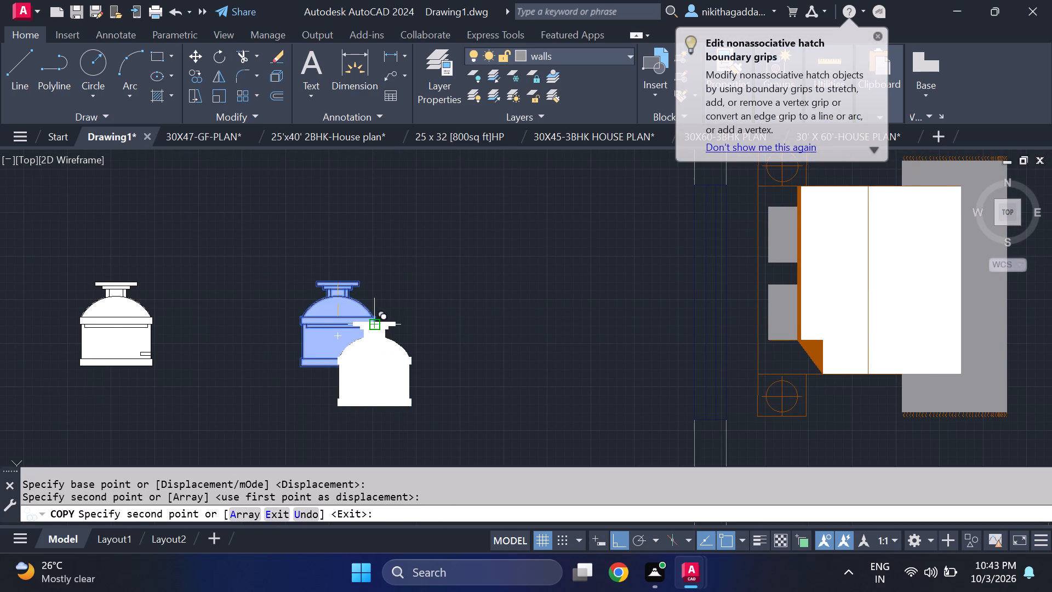
key(Escape)
Move the original toilet by its base plate's corner onto the north wall of the central bathroom at the window, with Ortho off.
drag(408, 220, 397, 242)
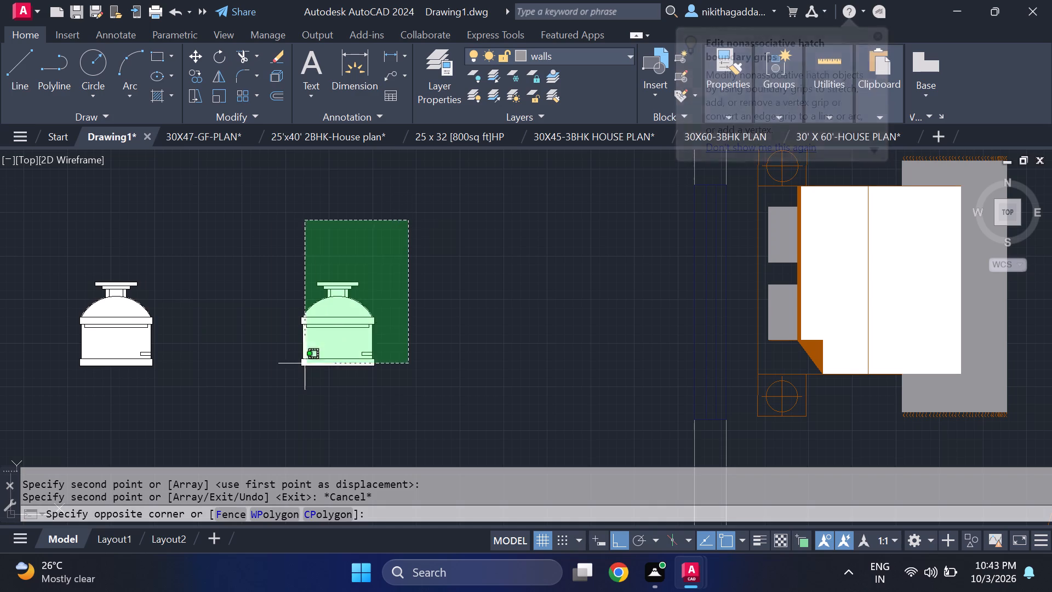
click(242, 409)
key(m)
key(Return)
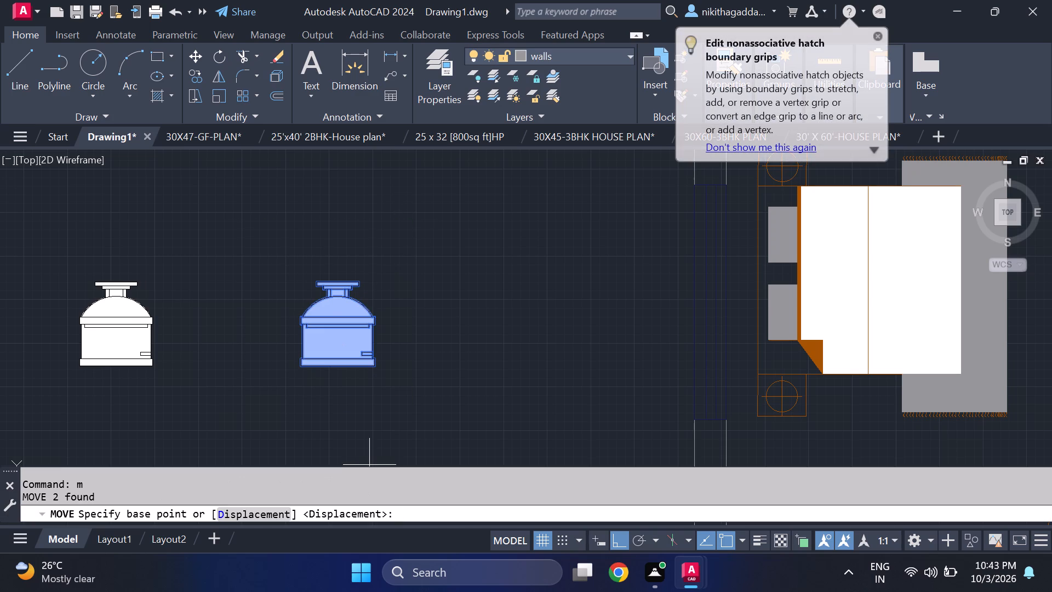
click(318, 276)
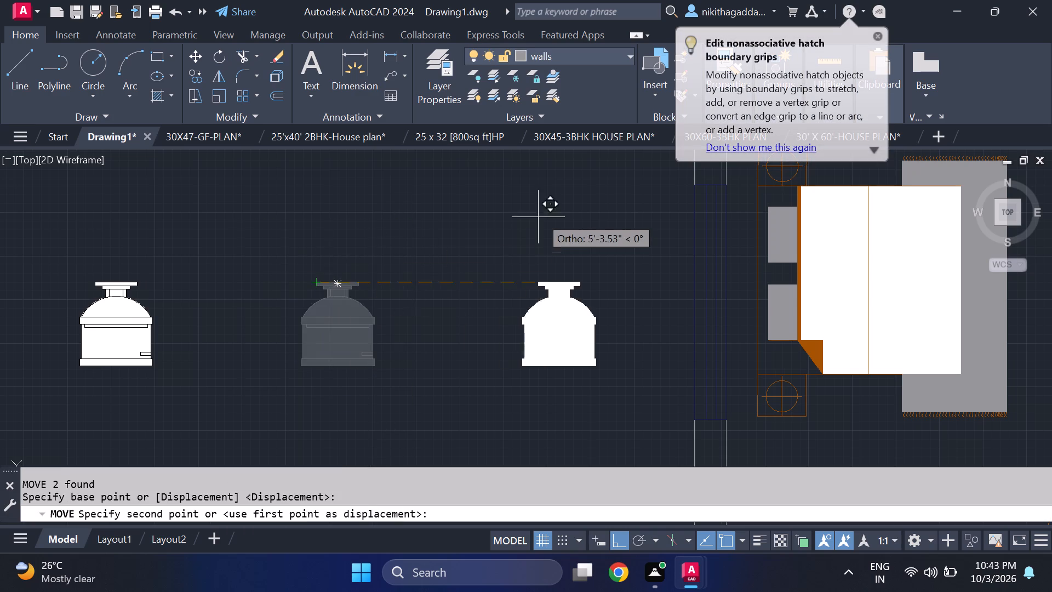
scroll(543, 214, down, 4)
key(F8)
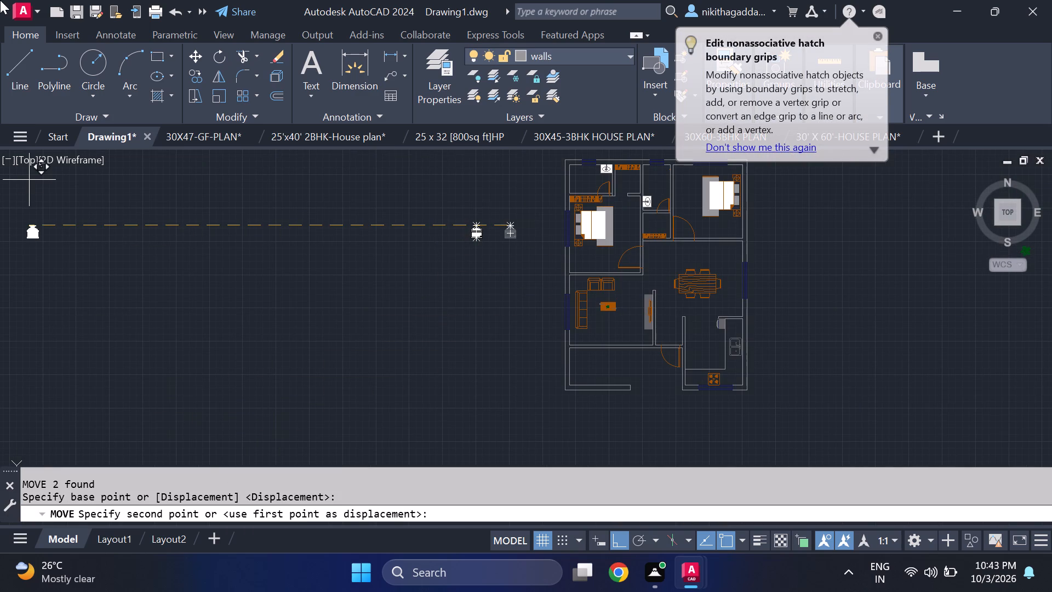
middle_drag(608, 189, 495, 305)
scroll(596, 208, up, 1)
middle_click(495, 305)
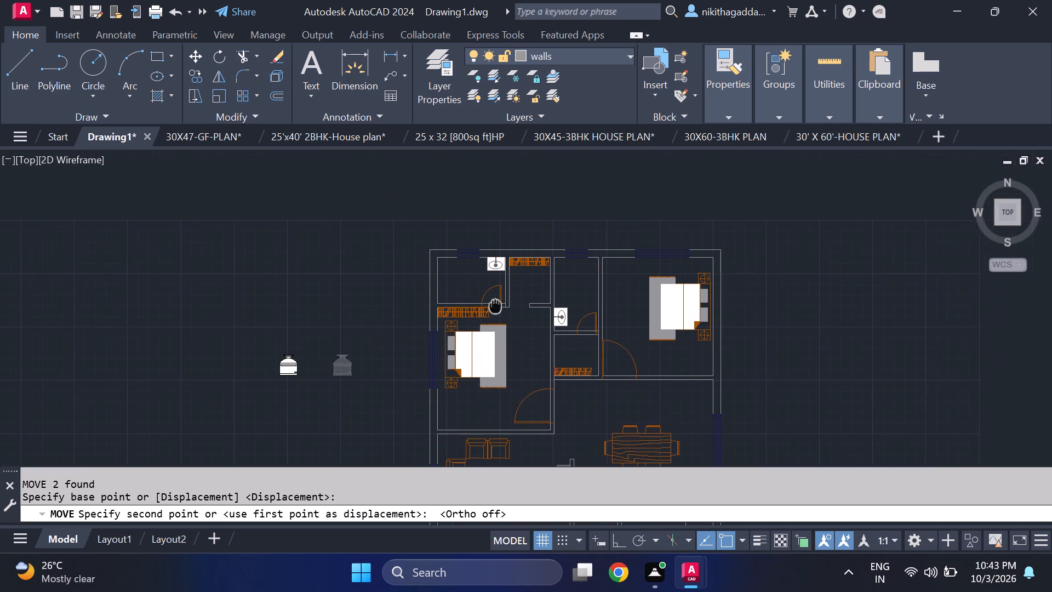
scroll(540, 292, up, 2)
scroll(611, 215, up, 1)
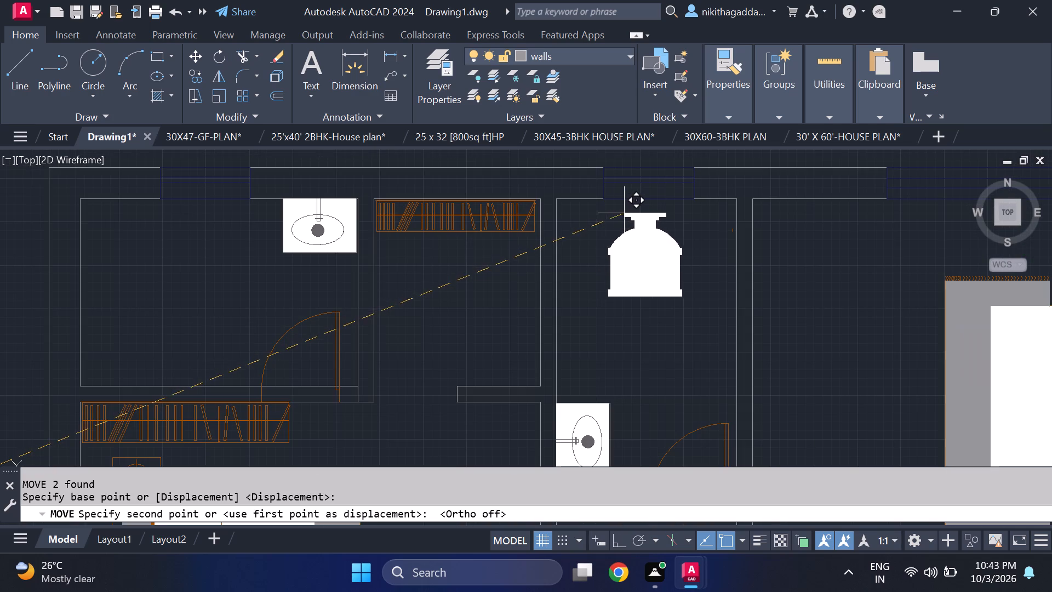
scroll(636, 204, up, 2)
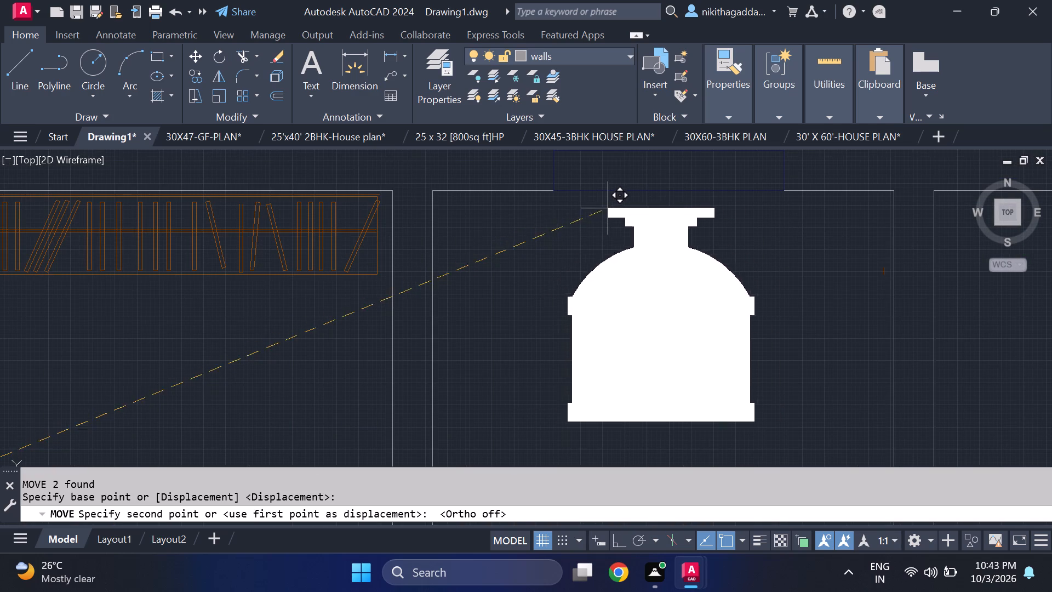
middle_drag(624, 241, 541, 260)
scroll(546, 230, up, 1)
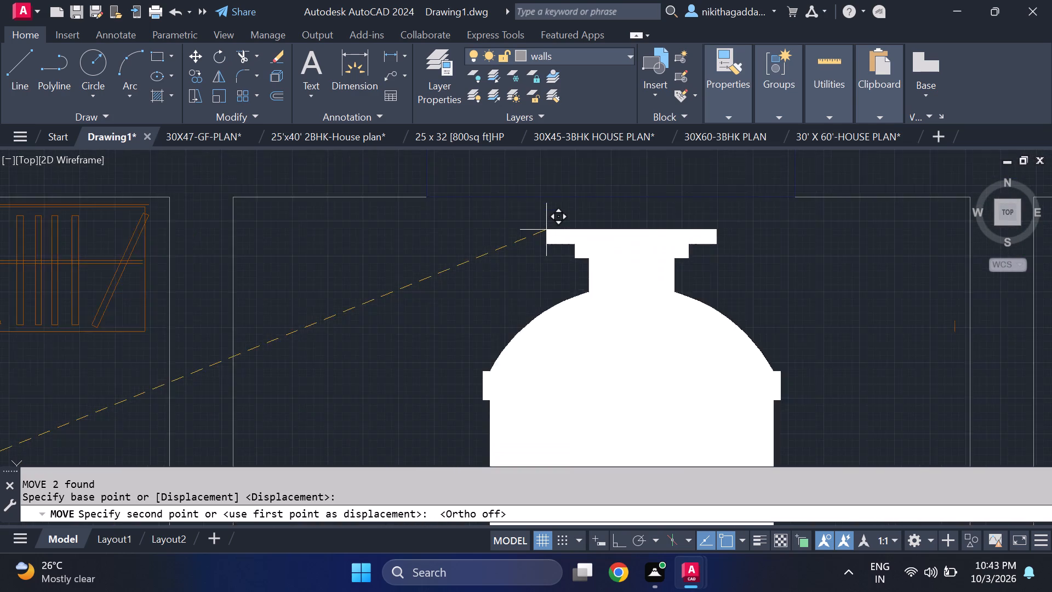
scroll(546, 230, up, 1)
click(501, 185)
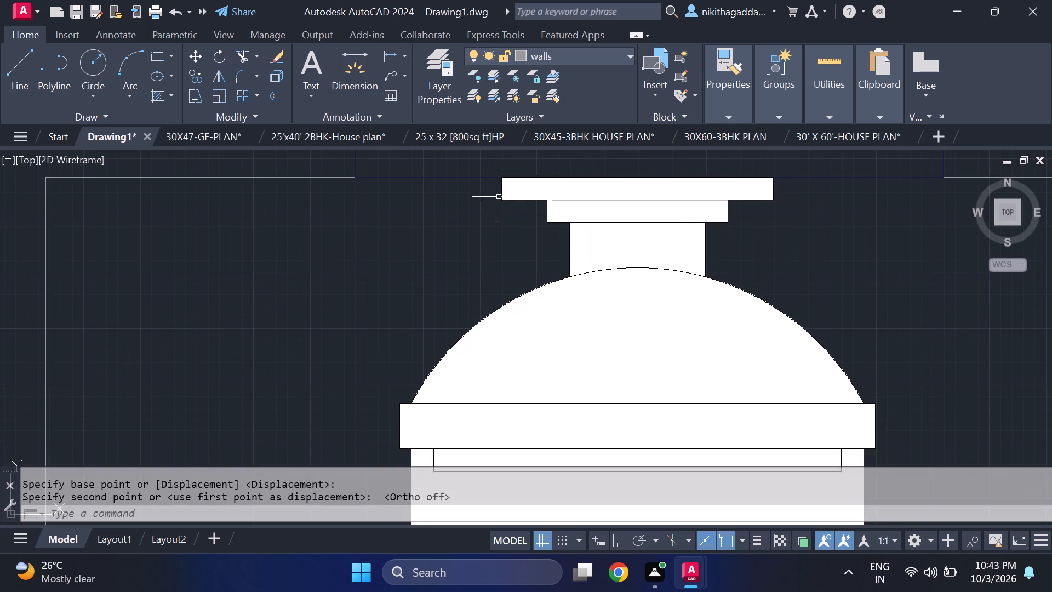
Rotate the hatched toilet copy in the open space west of the plan by 90 degrees, base plate facing west.
scroll(499, 212, down, 8)
scroll(327, 303, up, 2)
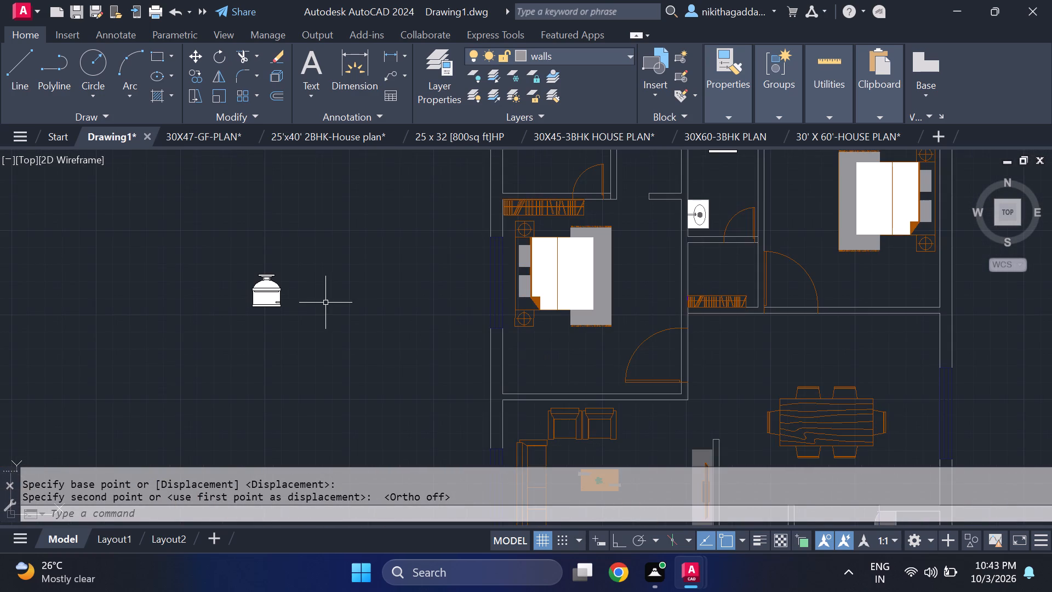
drag(302, 258, 296, 267)
click(151, 334)
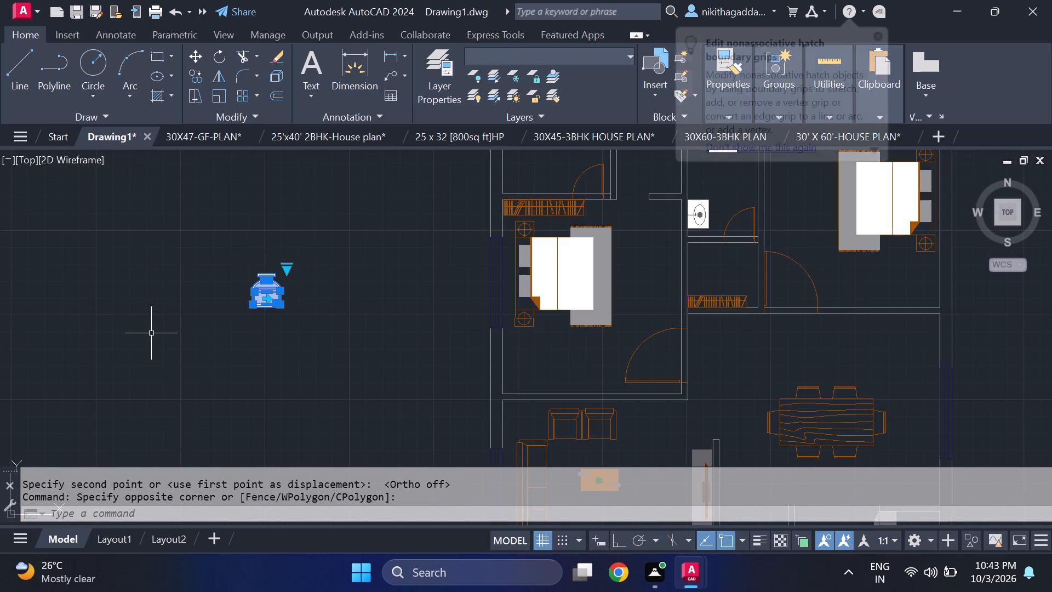
text(ro)
key(Return)
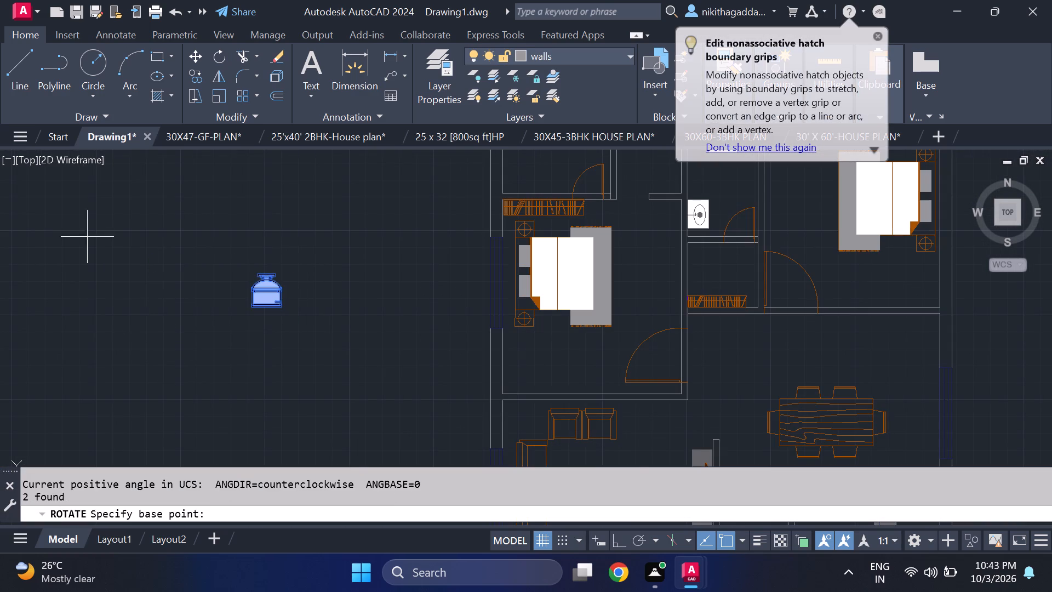
scroll(242, 284, up, 2)
click(301, 302)
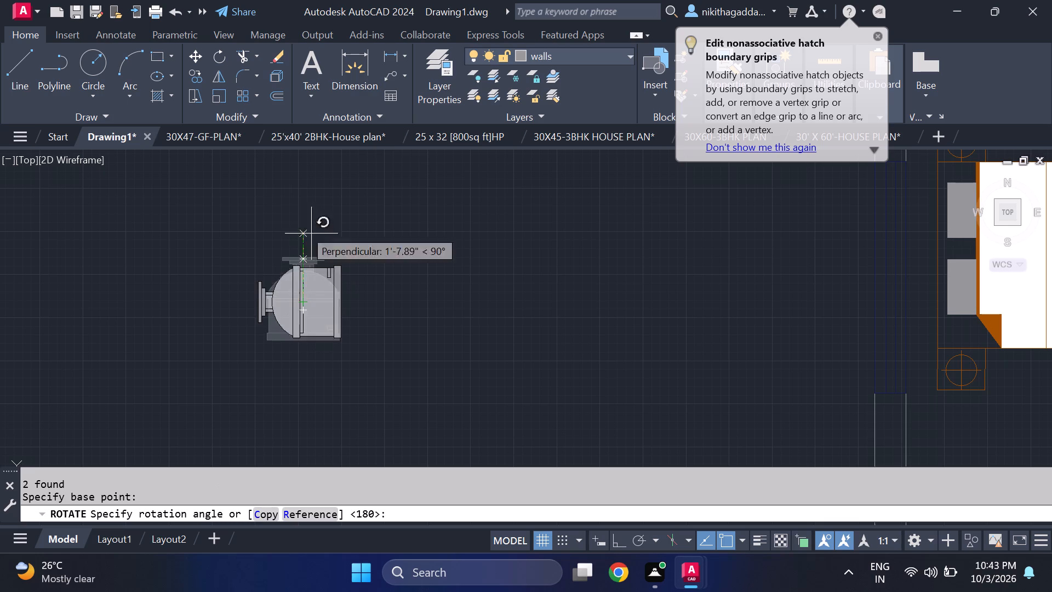
click(305, 223)
Move the rotated toilet by the middle of its base plate onto the west wall of the northwest bathroom.
click(390, 244)
drag(244, 328, 228, 352)
key(m)
key(Return)
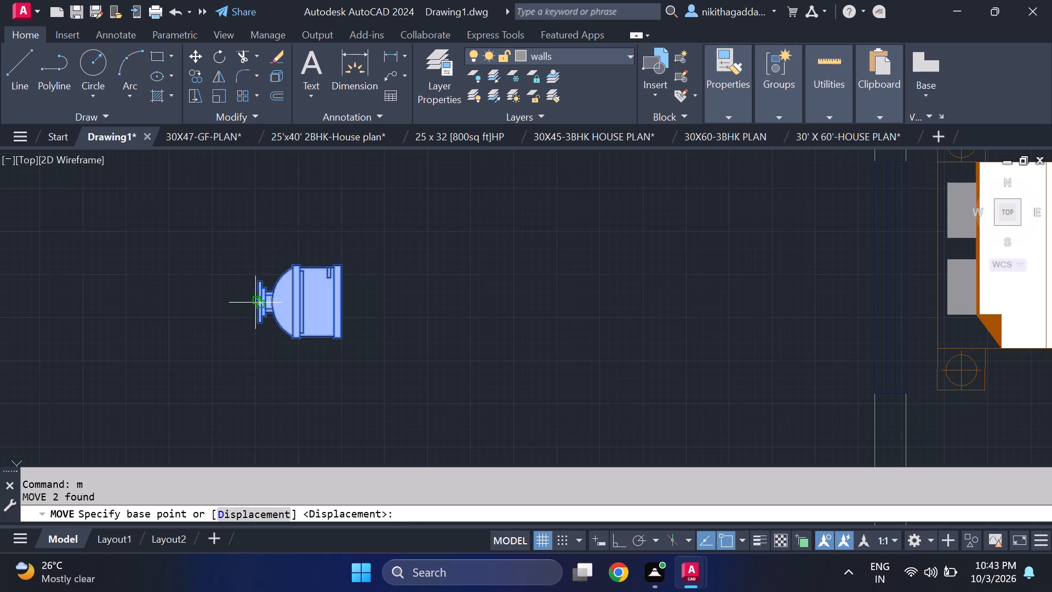
click(255, 302)
scroll(405, 89, down, 4)
scroll(648, 356, down, 4)
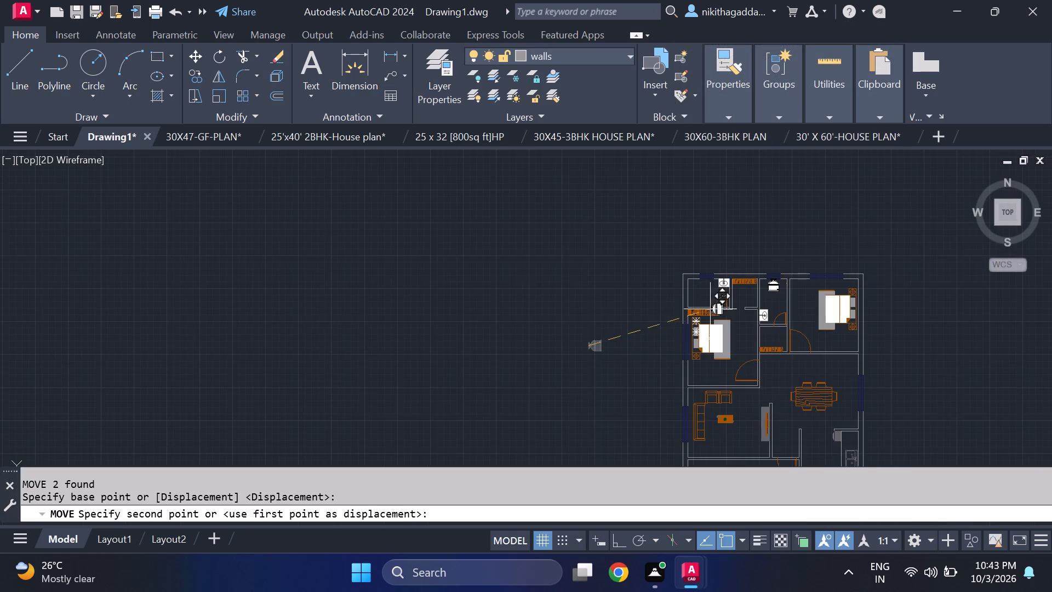
scroll(727, 303, up, 4)
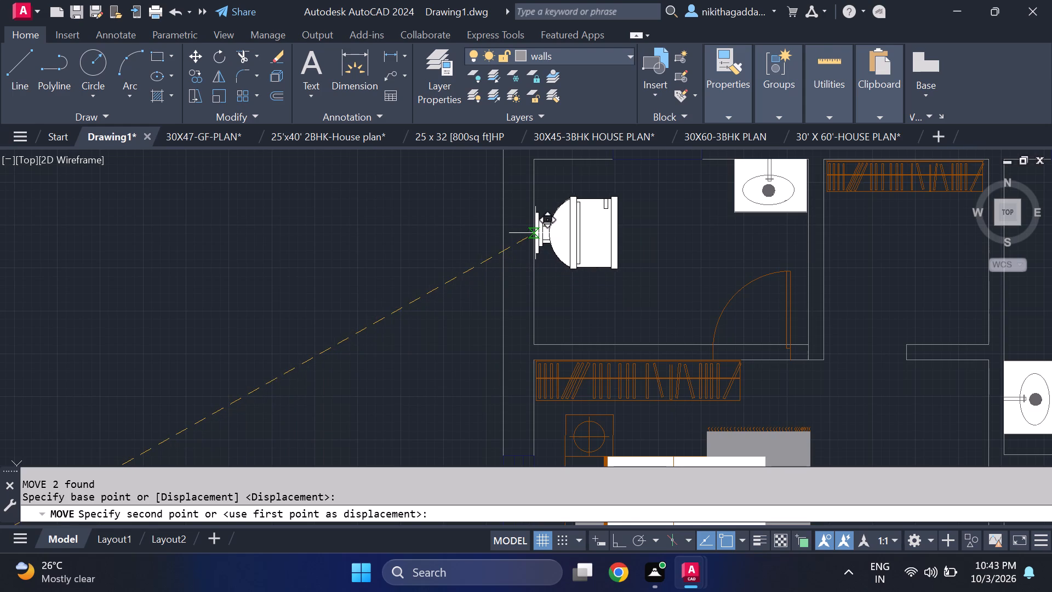
scroll(535, 233, up, 2)
click(535, 244)
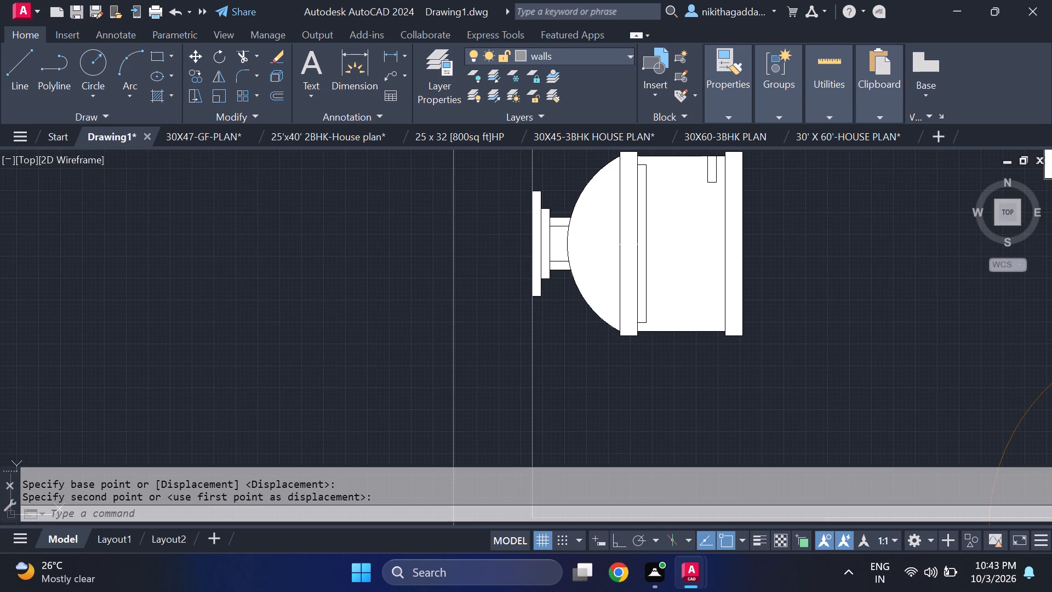
Copy the green plant from the open space east of the plan into the northeast bedroom's corner, above the bedside table.
scroll(623, 255, down, 4)
scroll(676, 299, down, 2)
middle_click(685, 339)
middle_drag(684, 338, 616, 303)
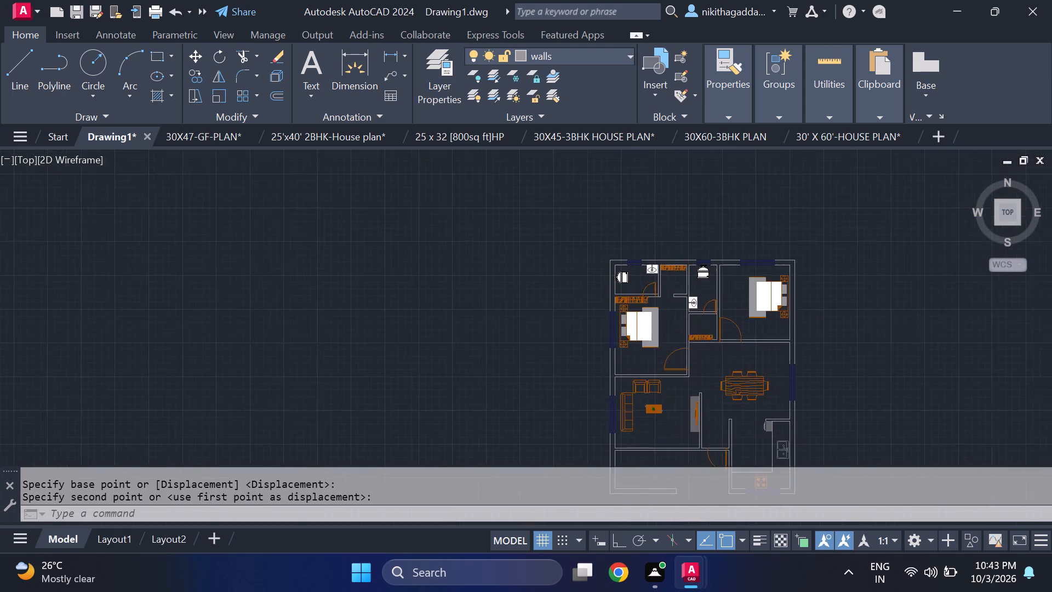
middle_drag(616, 303, 610, 301)
middle_drag(556, 284, 516, 274)
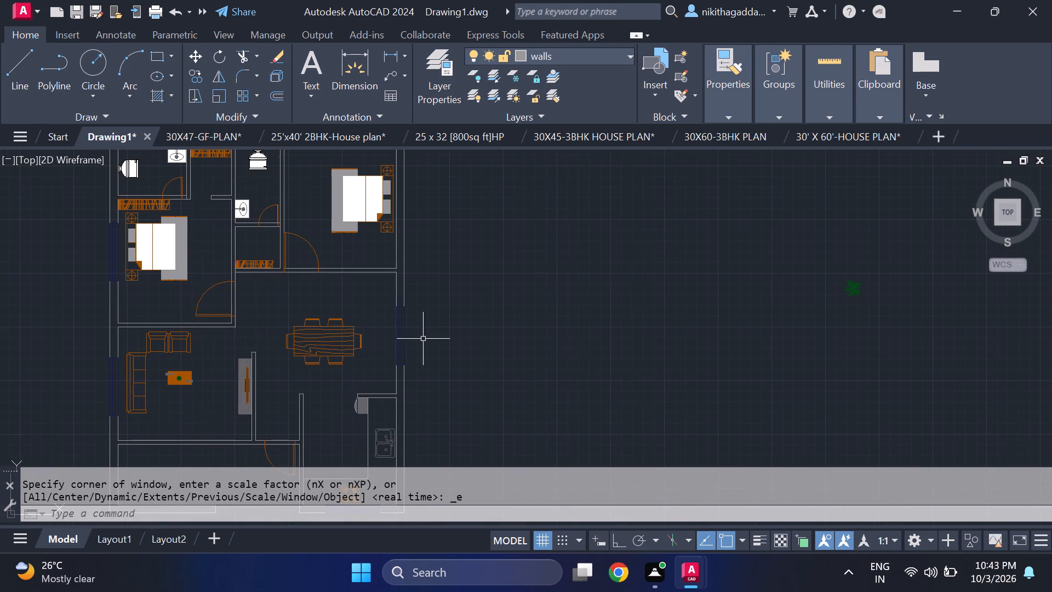
scroll(403, 323, down, 1)
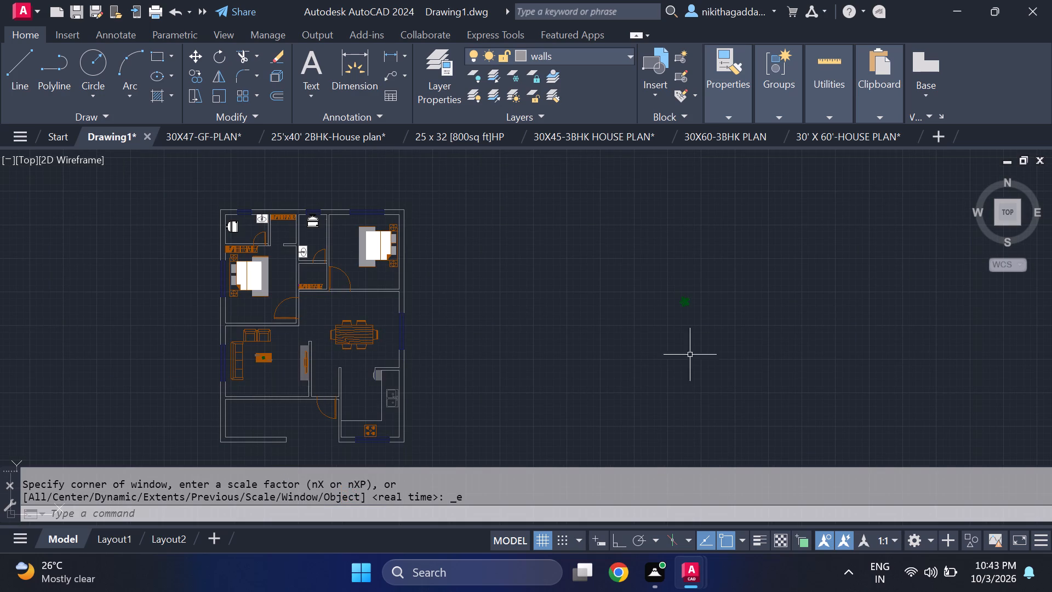
click(703, 293)
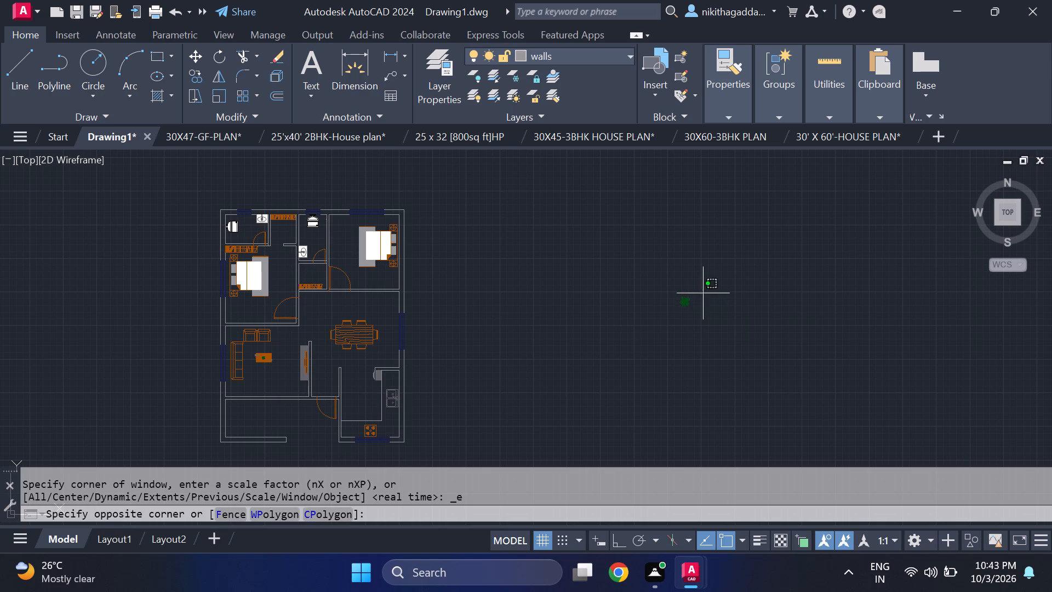
click(633, 328)
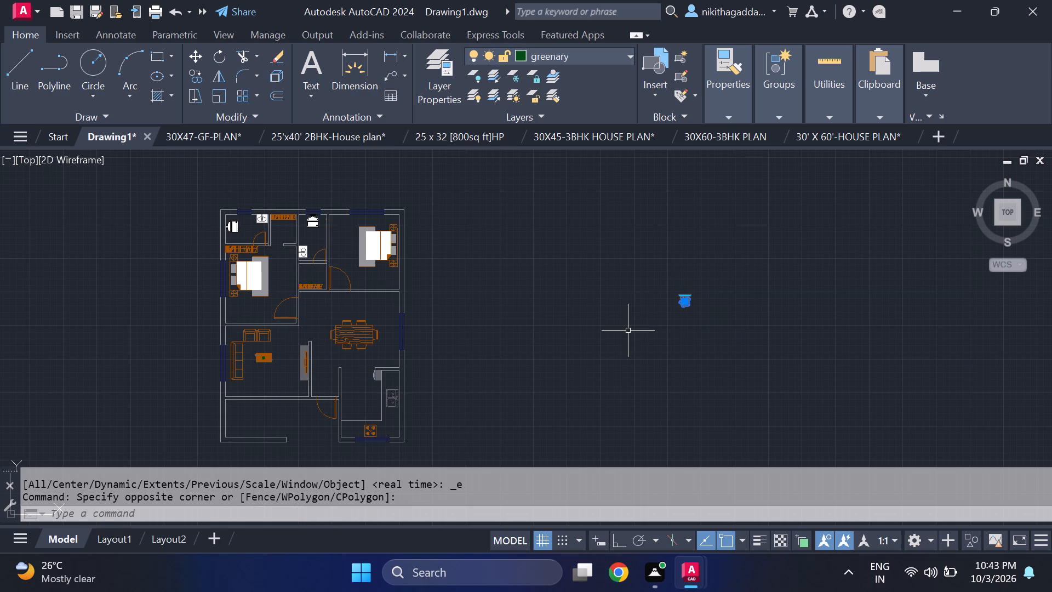
text(co)
key(Return)
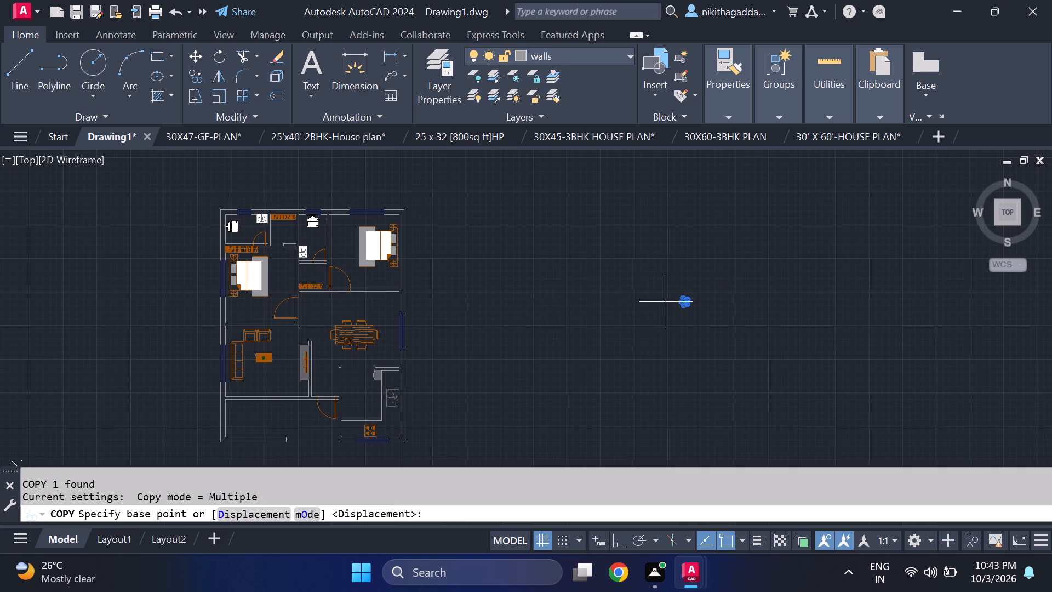
scroll(671, 300, up, 2)
click(707, 303)
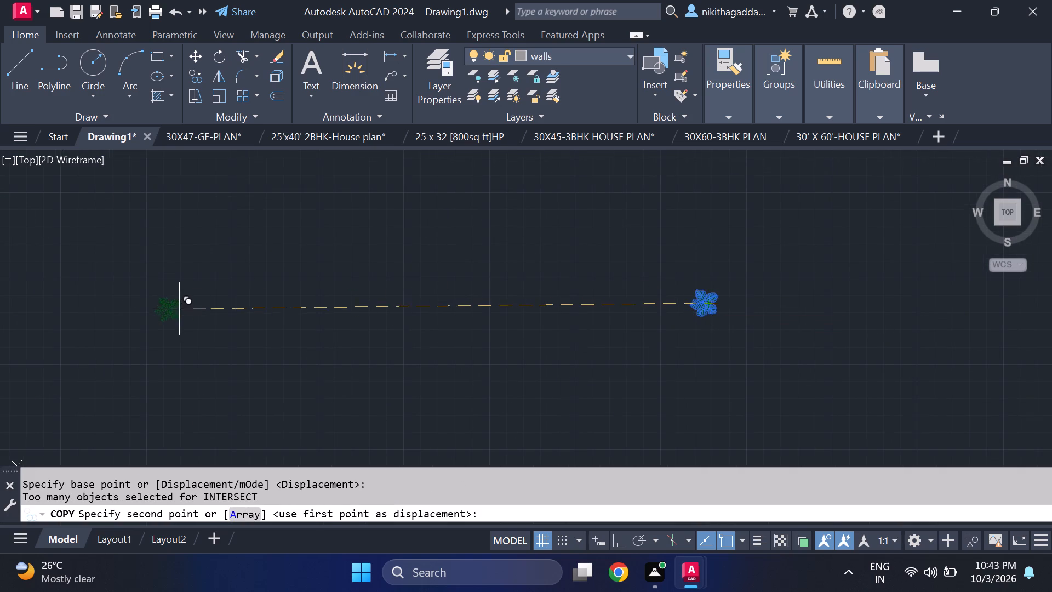
scroll(190, 310, down, 3)
scroll(110, 218, up, 1)
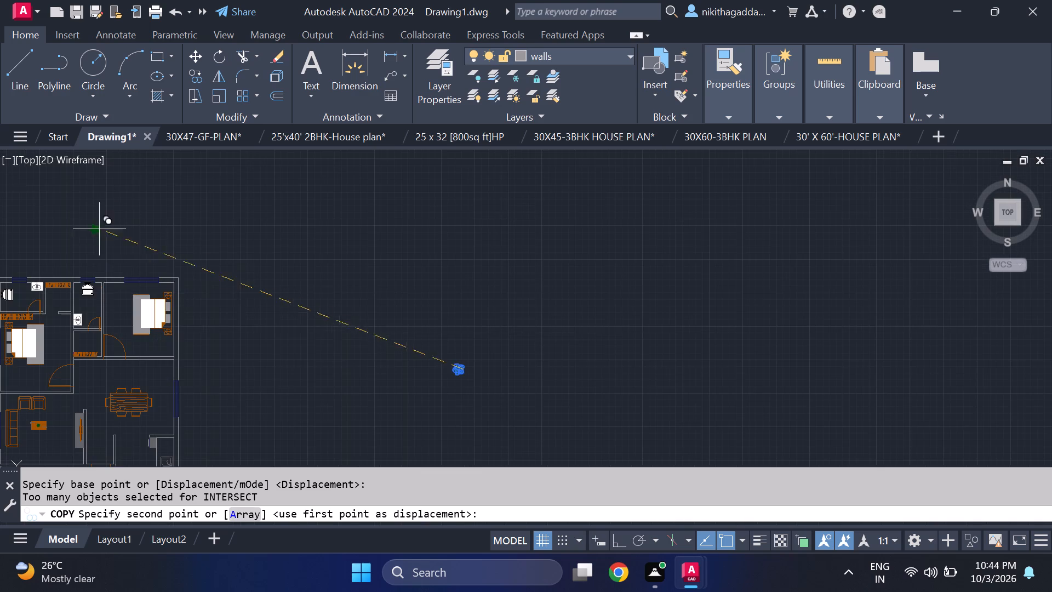
scroll(174, 295, up, 5)
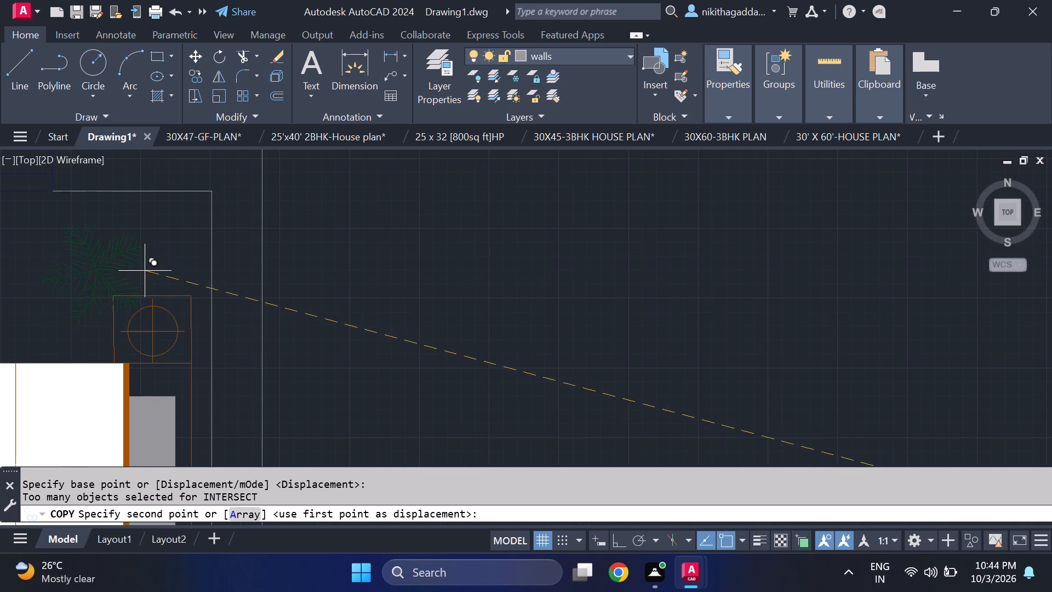
scroll(163, 263, up, 1)
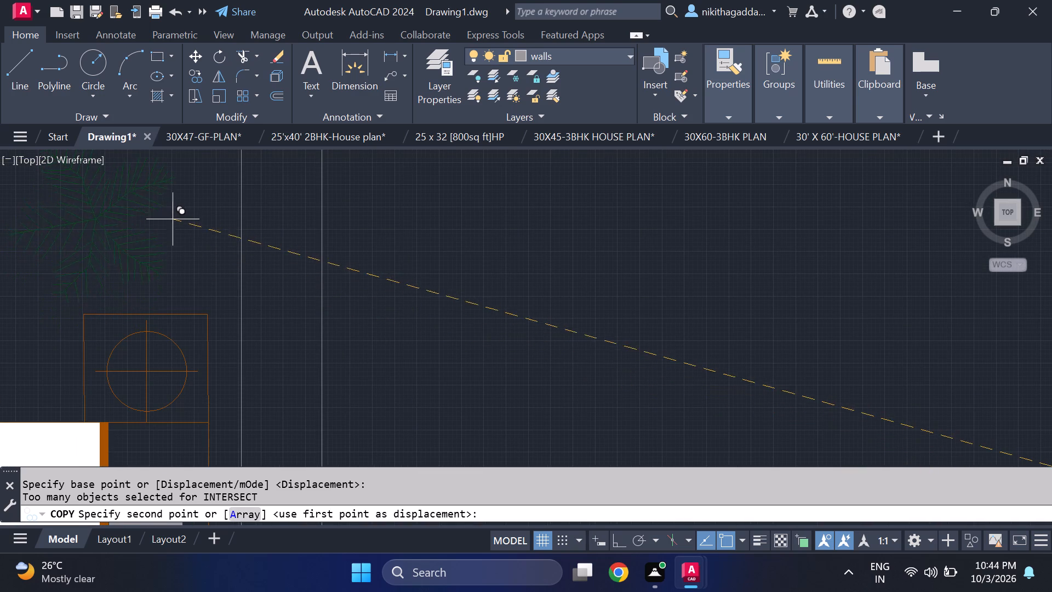
scroll(169, 220, down, 1)
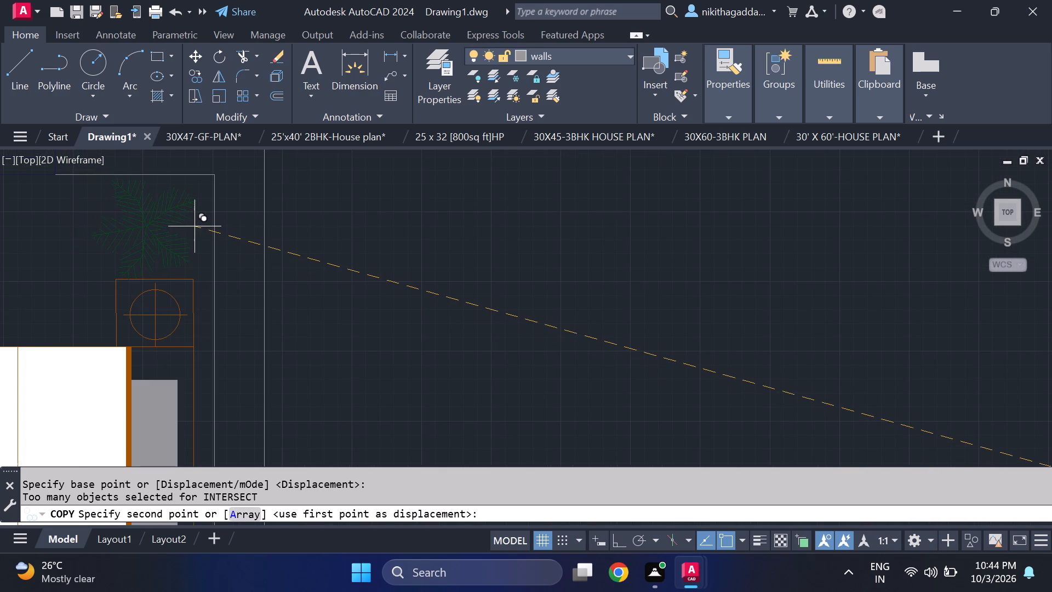
click(195, 225)
Place another plant copy in the northeast corner of the dining area, just below the bedroom wall.
scroll(201, 236, down, 3)
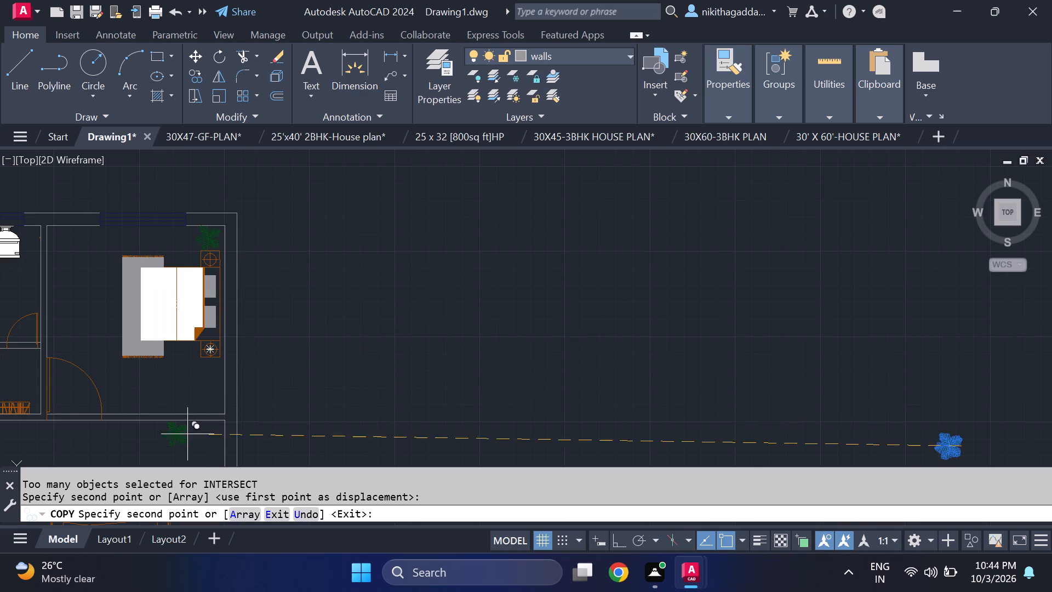
middle_drag(228, 410, 228, 384)
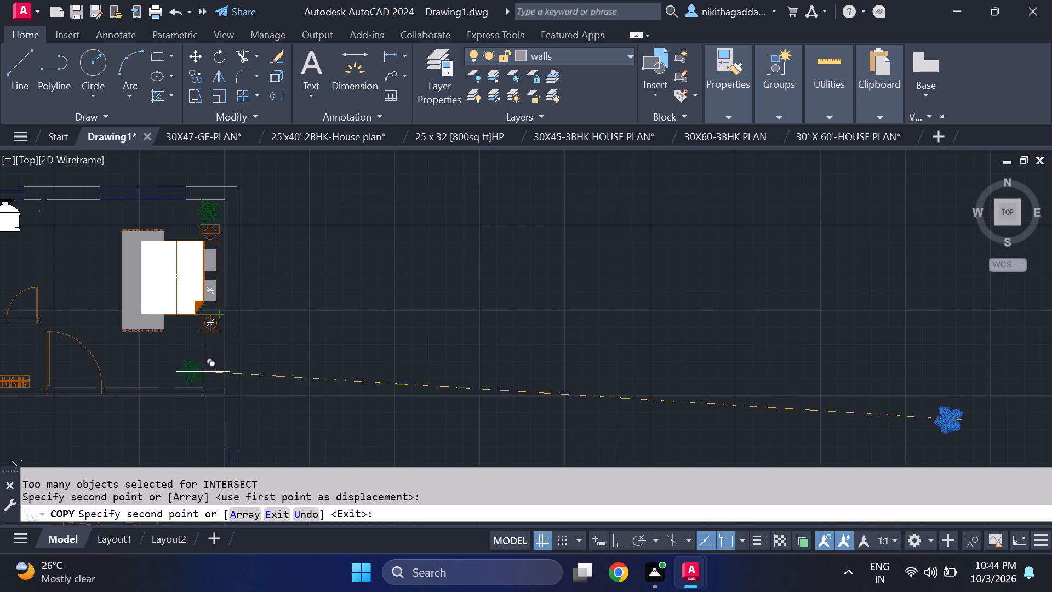
scroll(207, 369, up, 1)
middle_drag(211, 377, 226, 290)
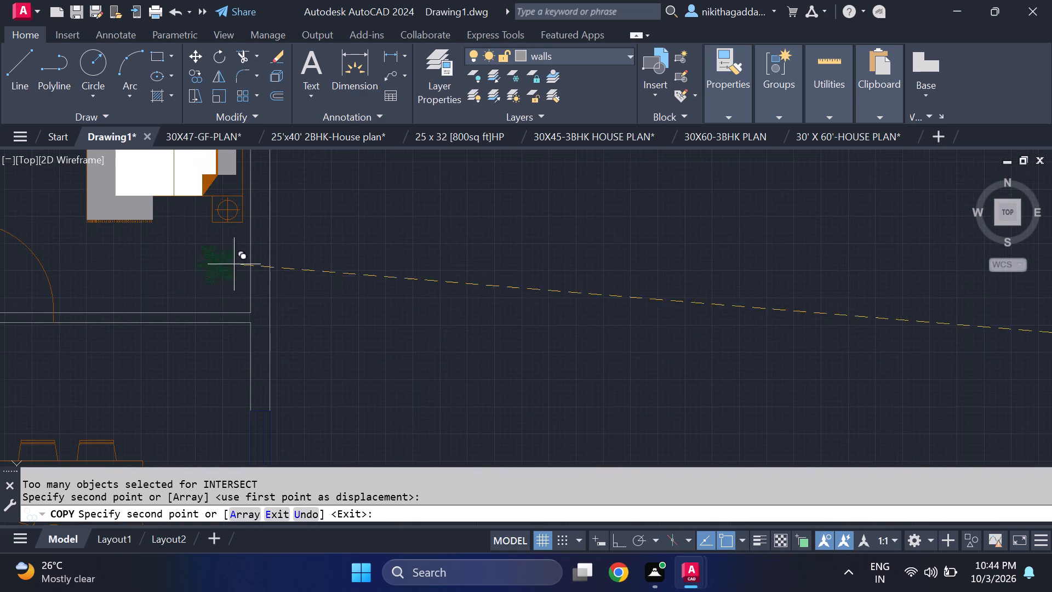
scroll(222, 340, up, 1)
click(246, 355)
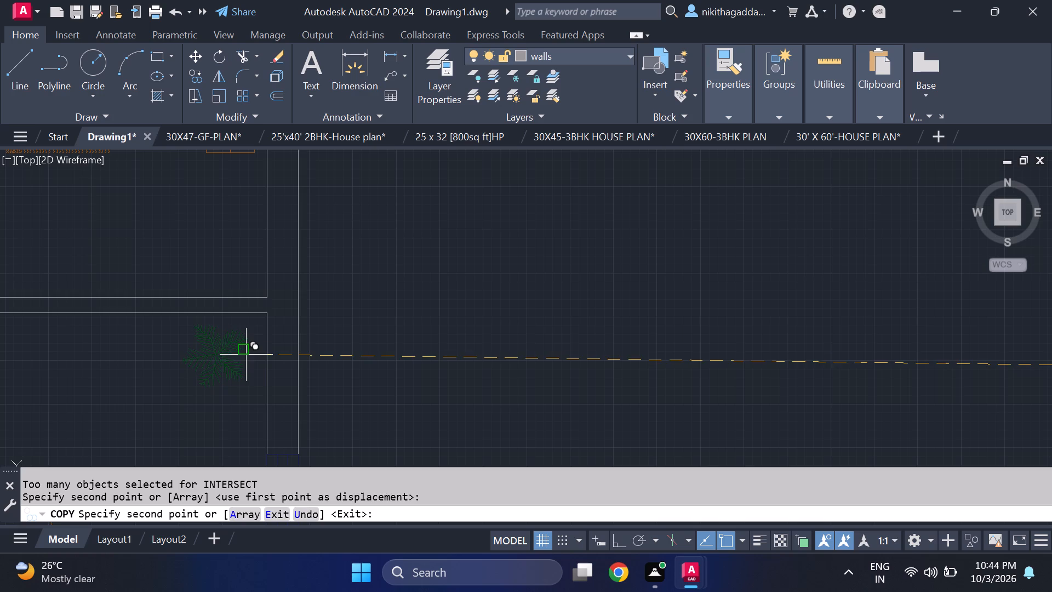
Place another plant copy on the middle of the dining table.
scroll(312, 303, down, 3)
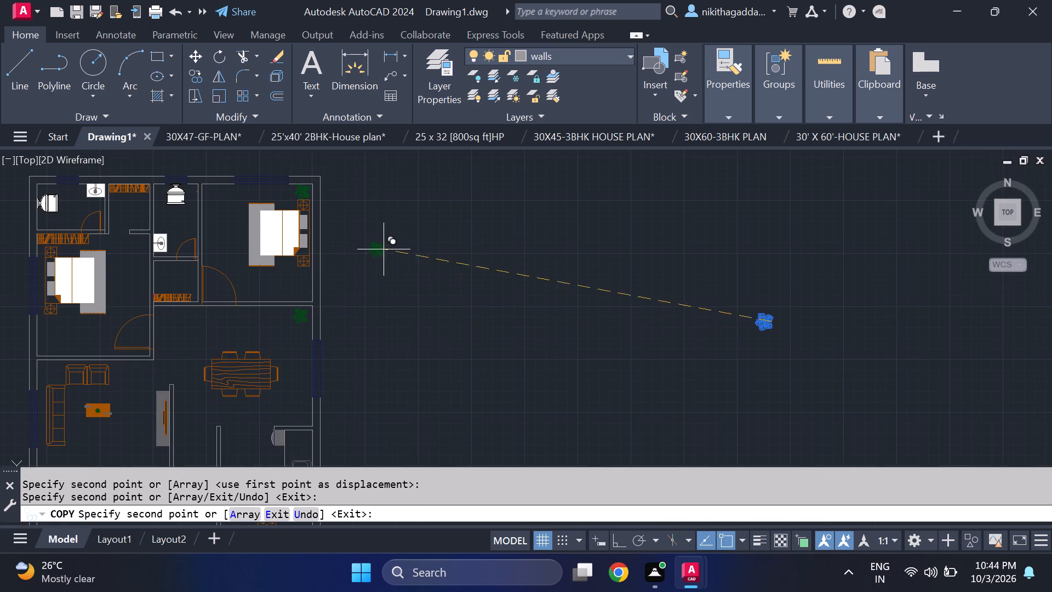
scroll(375, 282, down, 1)
middle_click(314, 405)
middle_drag(313, 399, 340, 256)
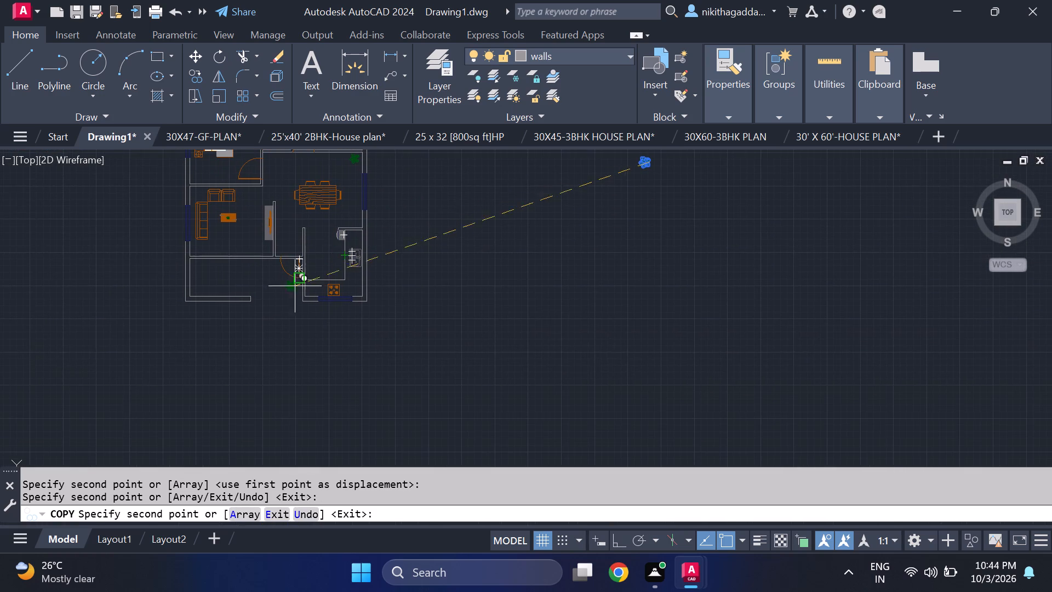
middle_click(248, 248)
middle_drag(246, 249, 251, 272)
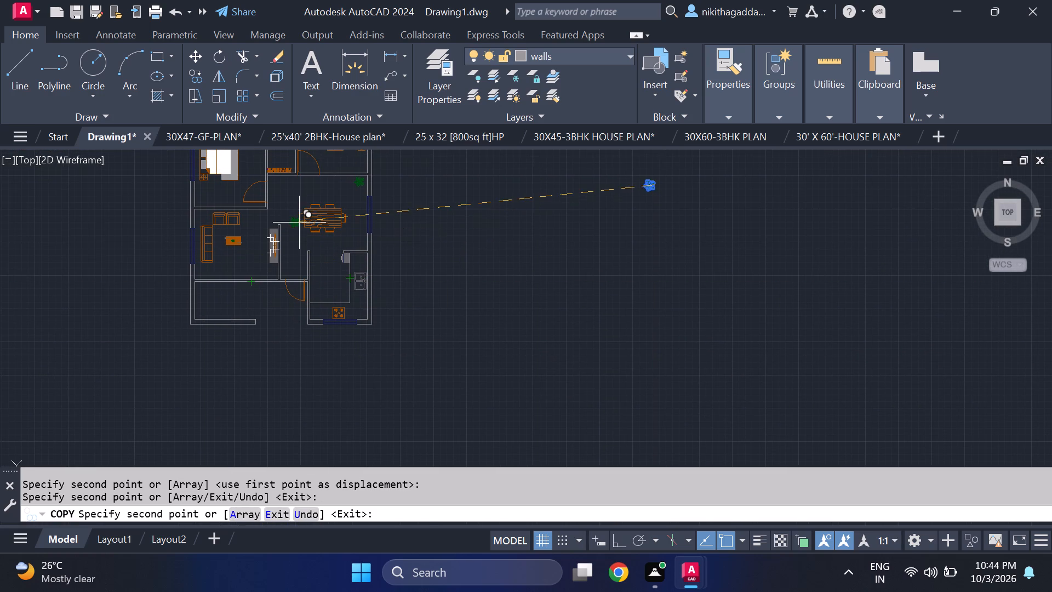
scroll(316, 217, up, 3)
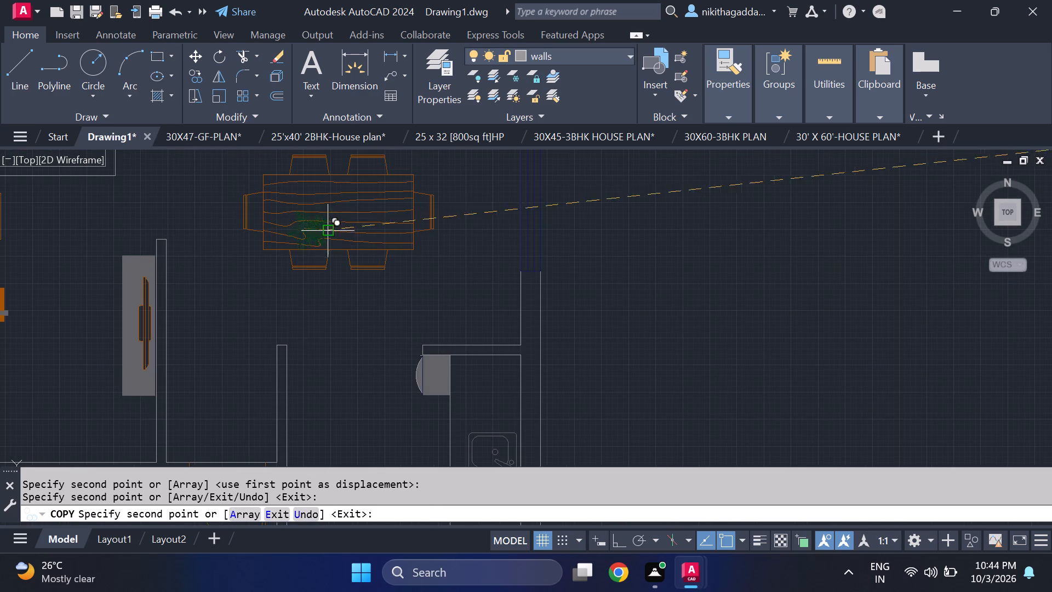
click(354, 210)
Place a plant copy in the west bedroom's southwest corner below the bedside table, and end the copying.
scroll(457, 257, down, 3)
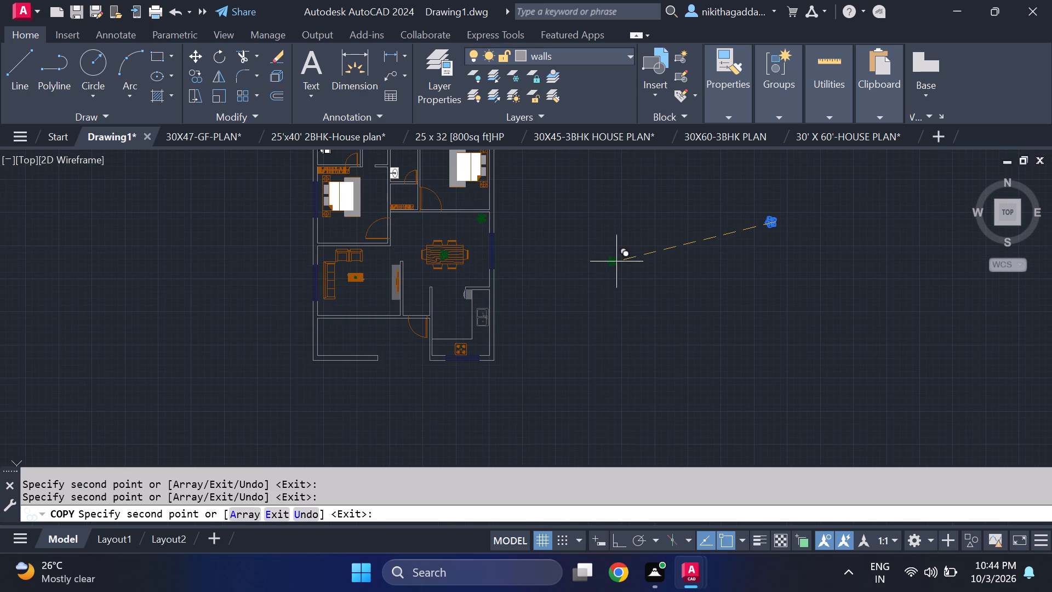
middle_drag(614, 277, 685, 370)
middle_click(687, 371)
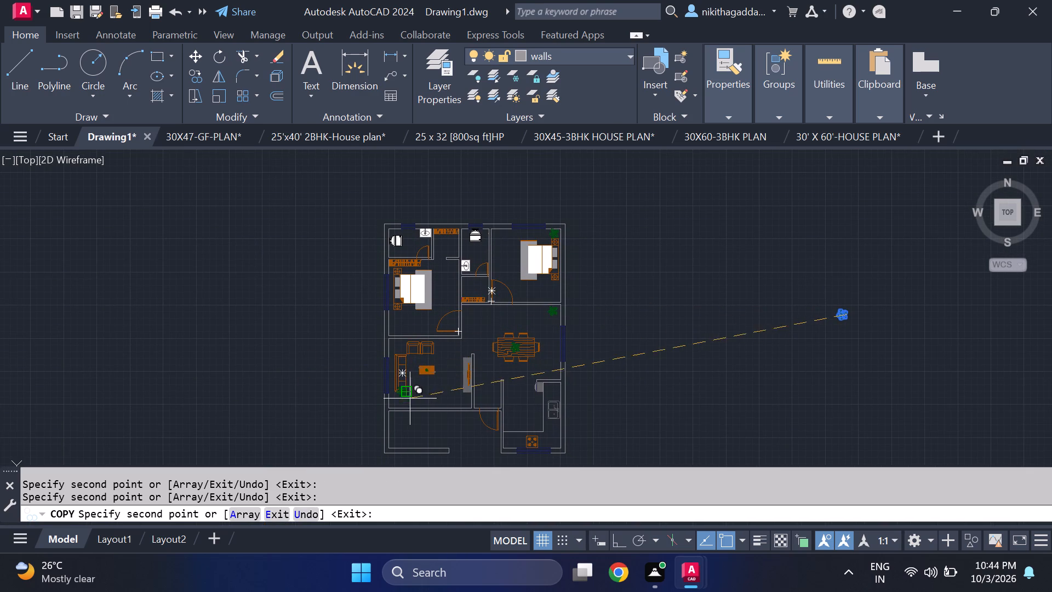
scroll(404, 403, up, 1)
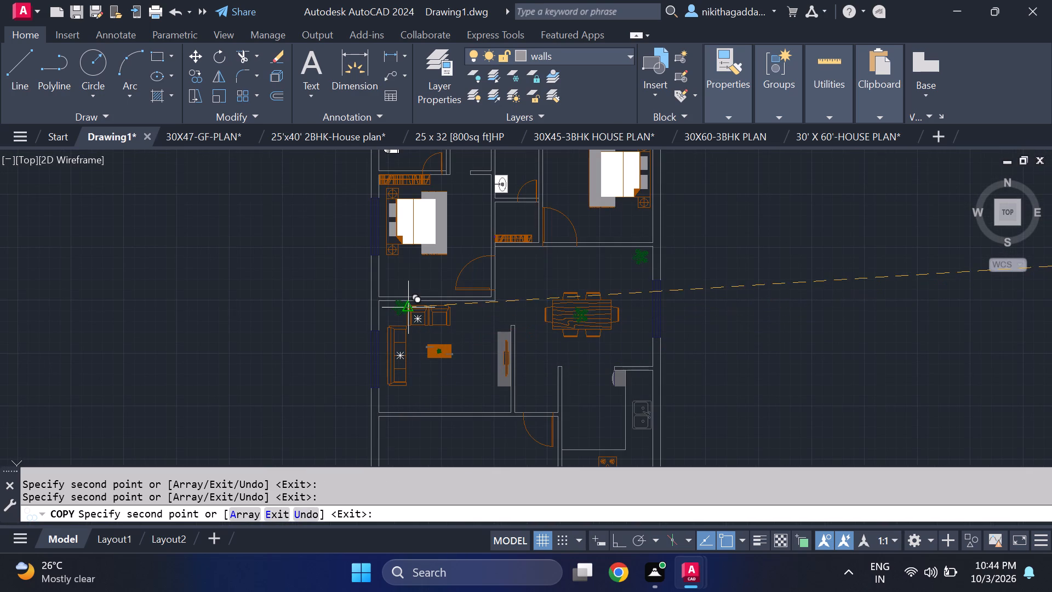
scroll(396, 274, up, 2)
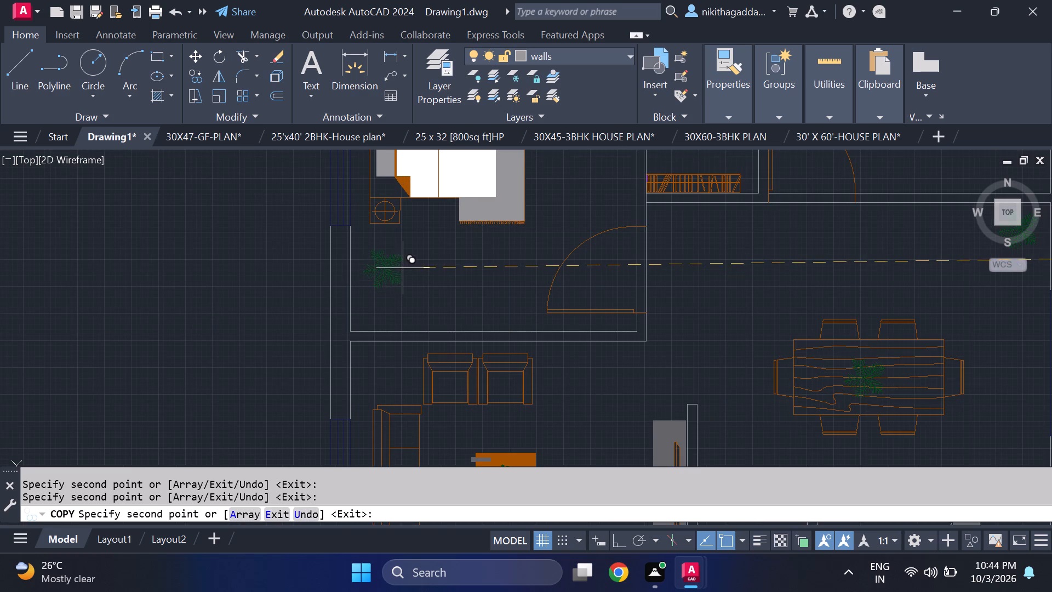
click(403, 268)
scroll(499, 237, down, 2)
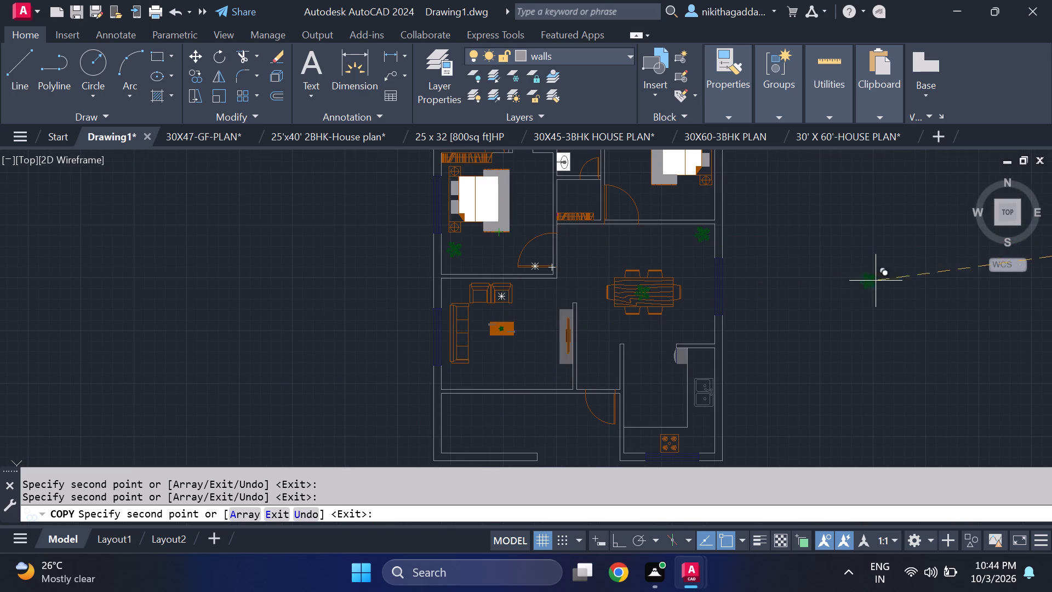
key(Escape)
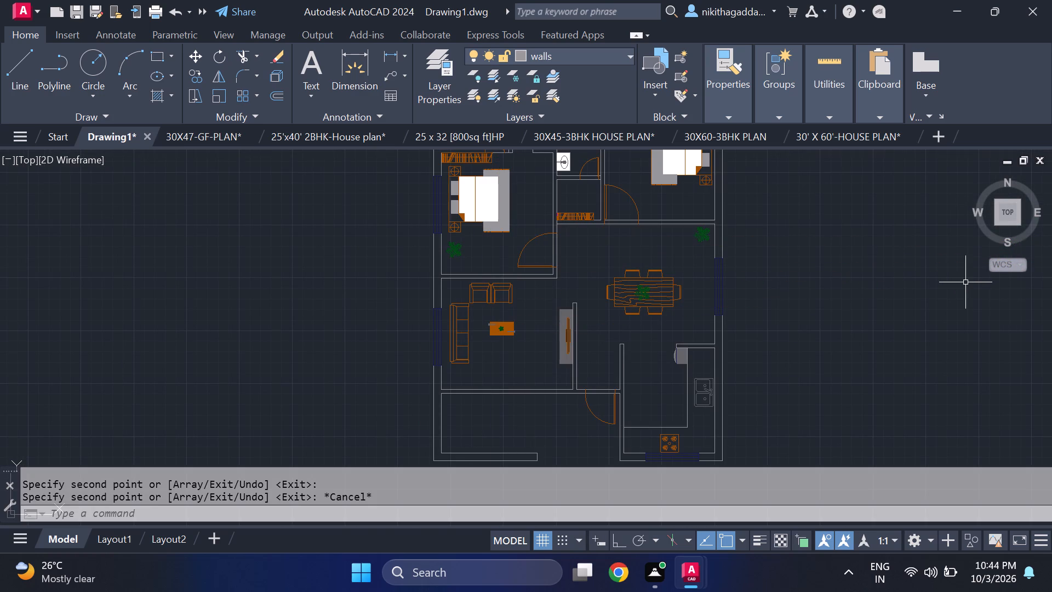
Scale down the spare plant in the open space east of the plan, using its centre as base point.
middle_drag(842, 271, 588, 321)
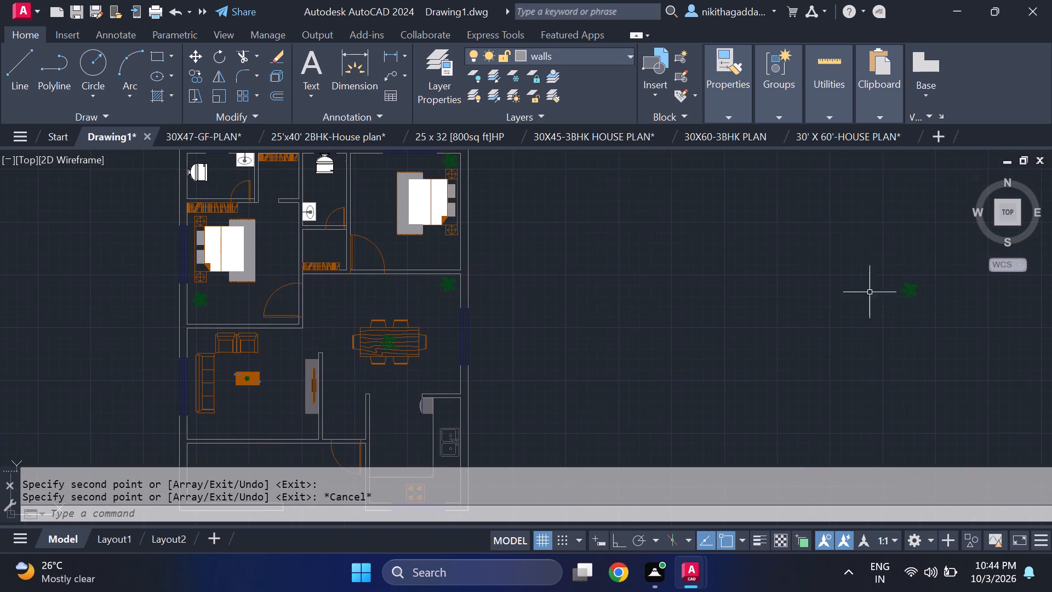
drag(952, 281, 923, 294)
click(861, 325)
text(scale)
key(Return)
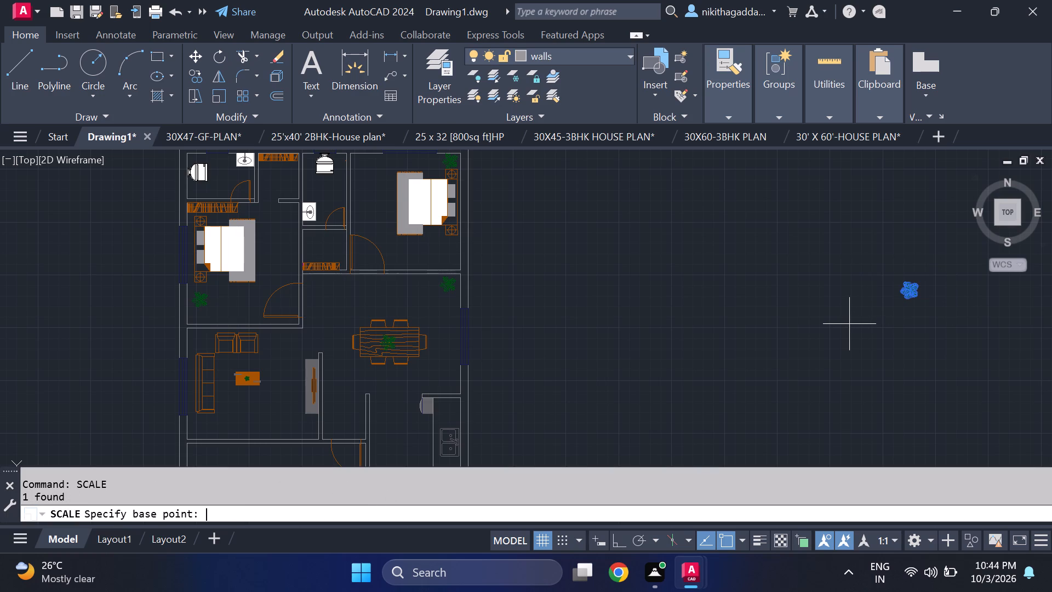
scroll(899, 271, up, 2)
click(925, 319)
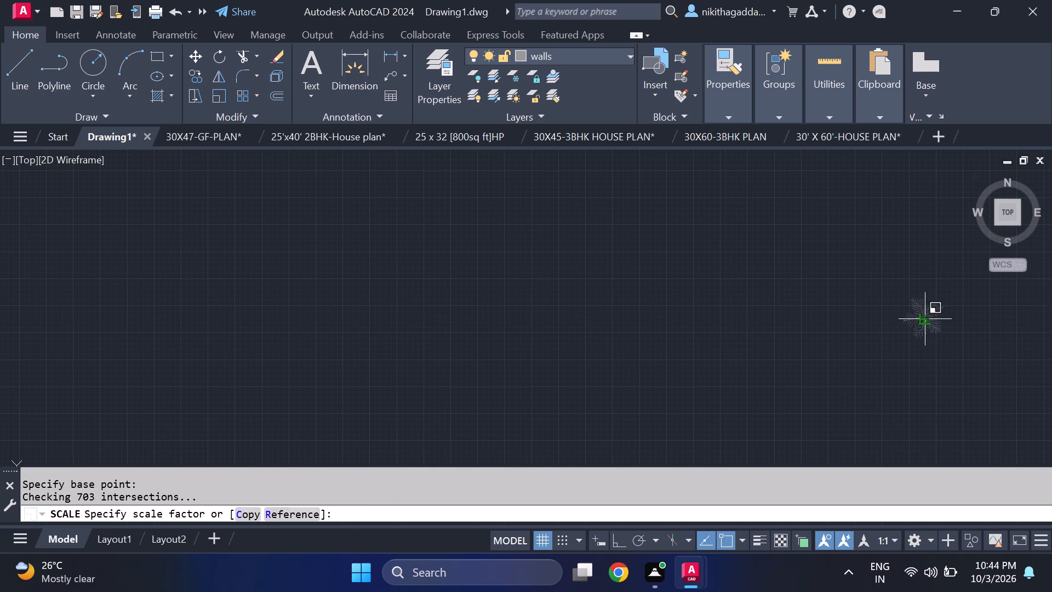
scroll(926, 311, up, 2)
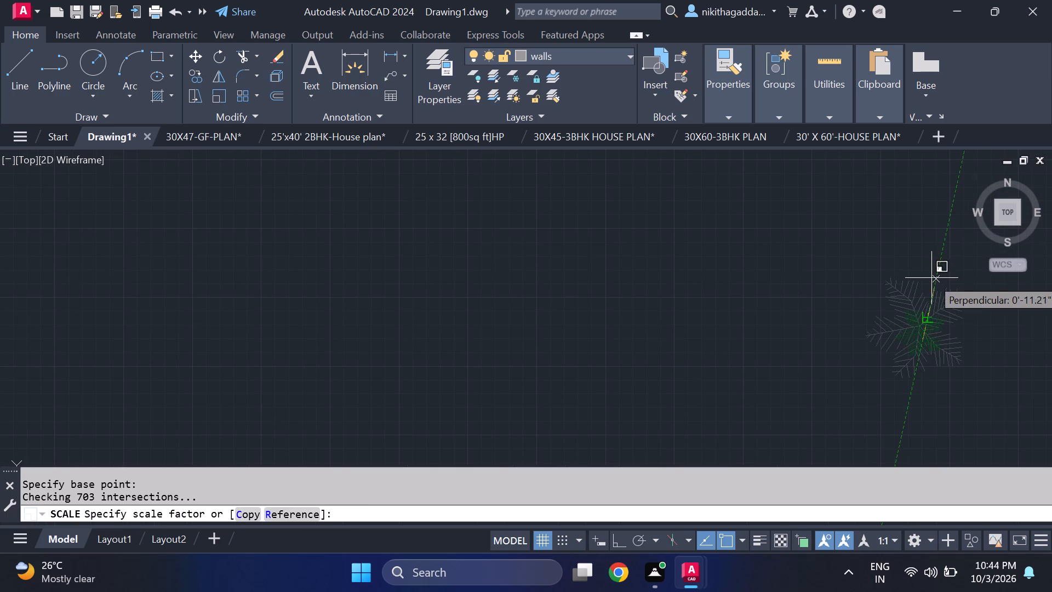
click(934, 256)
Copy the reduced plant into the small area north of the west bedroom, above the short wall stub near the washbasin.
drag(952, 285, 948, 297)
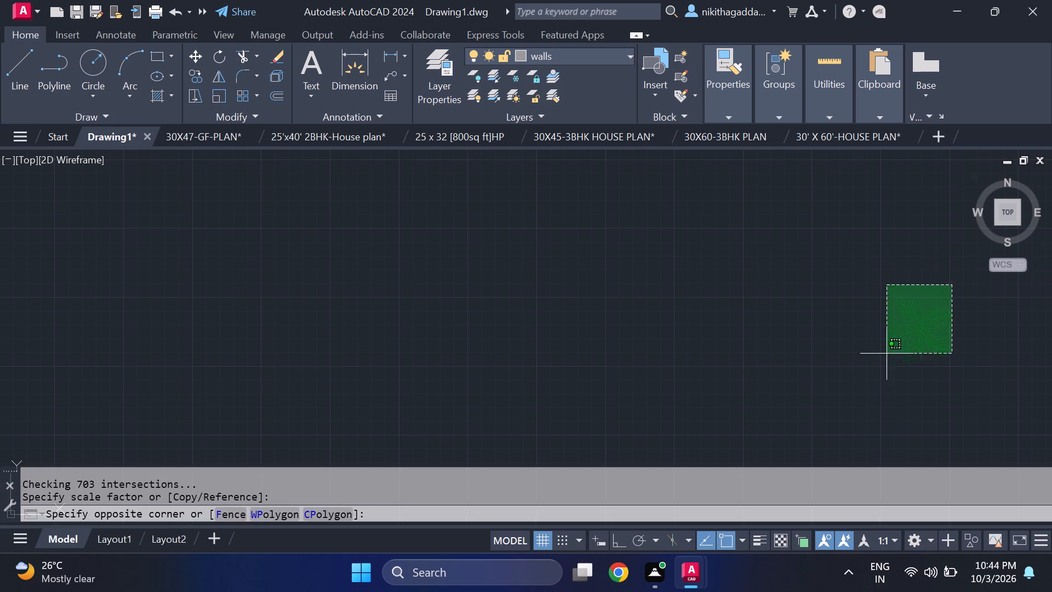
click(872, 358)
text(co)
key(Return)
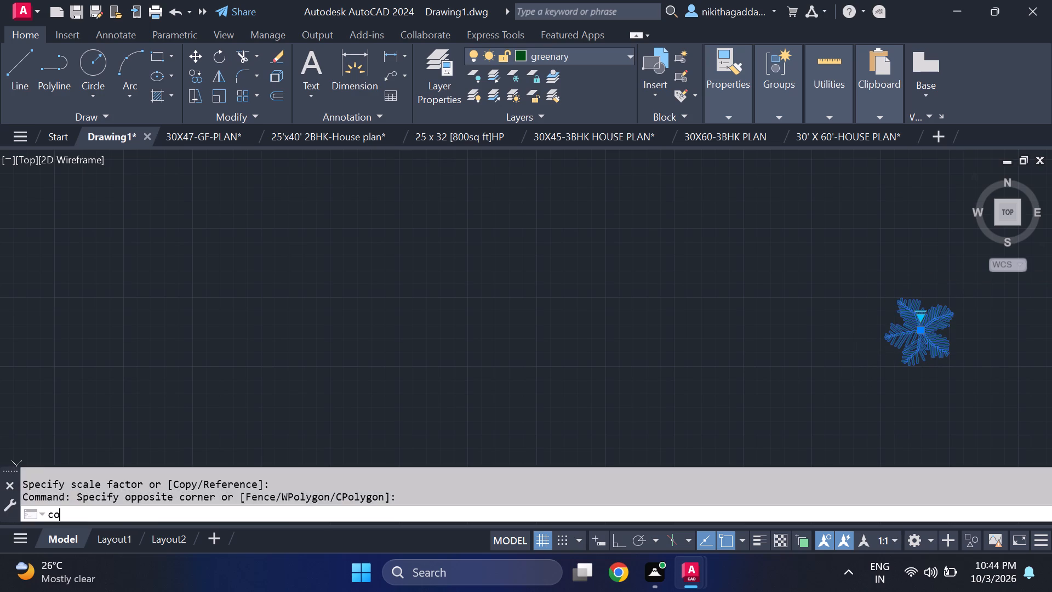
click(931, 331)
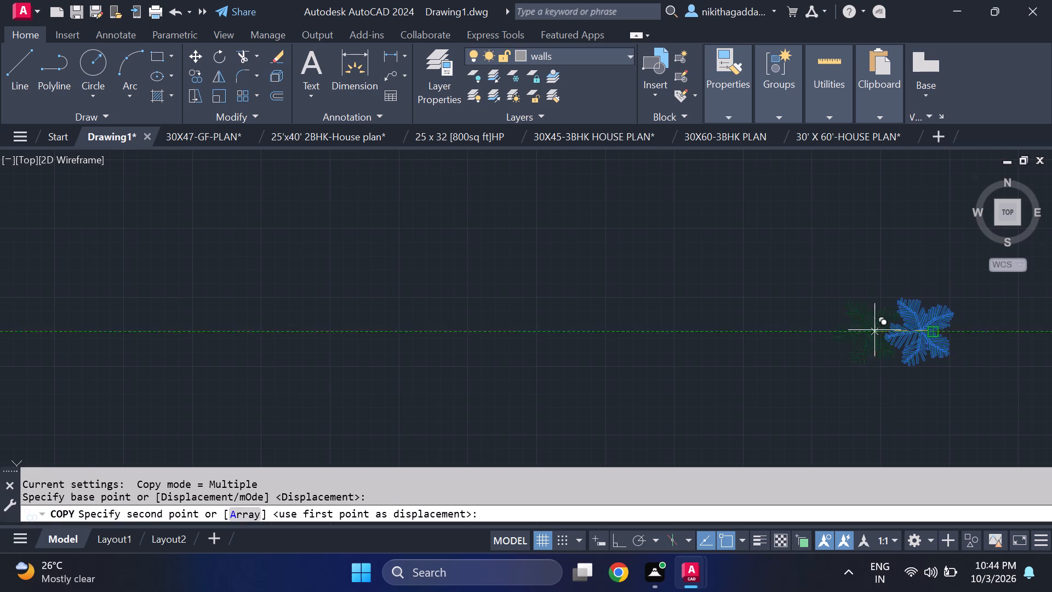
scroll(375, 320, down, 3)
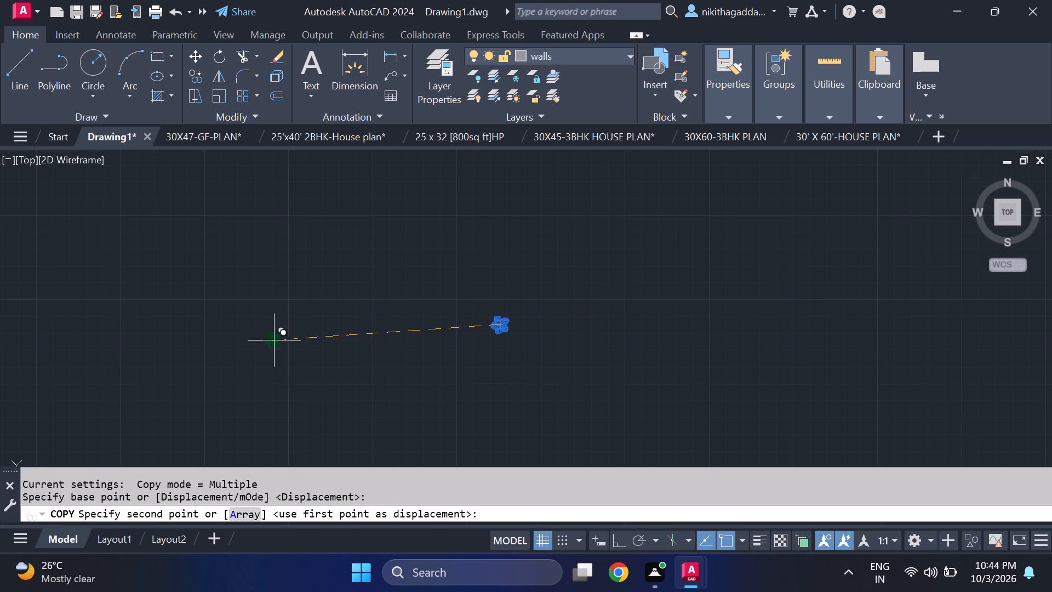
scroll(228, 311, down, 2)
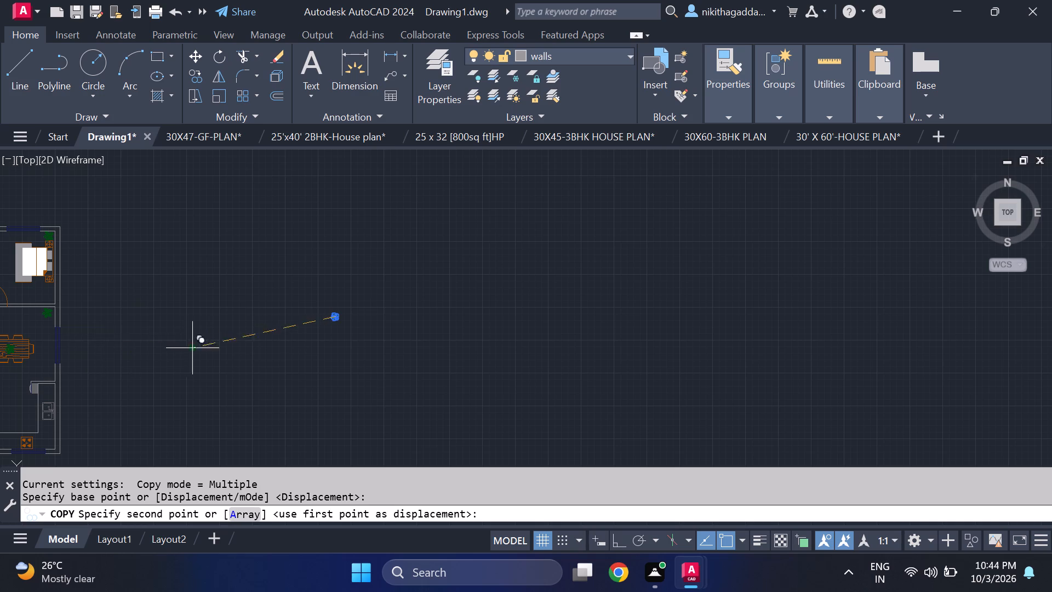
scroll(134, 316, down, 3)
middle_drag(132, 326, 357, 328)
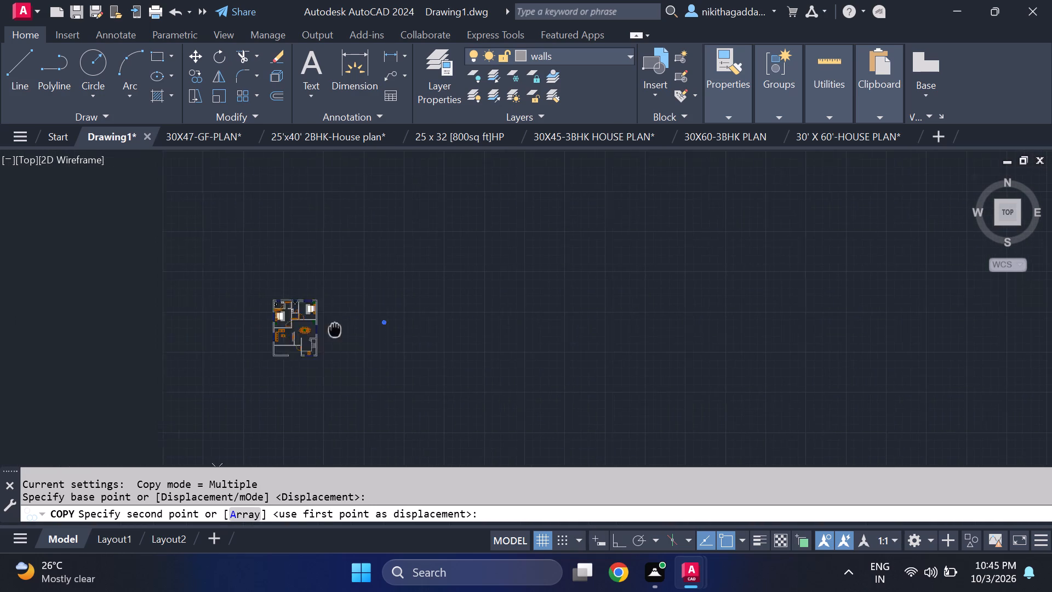
middle_drag(357, 328, 414, 328)
scroll(395, 316, up, 2)
scroll(295, 315, up, 4)
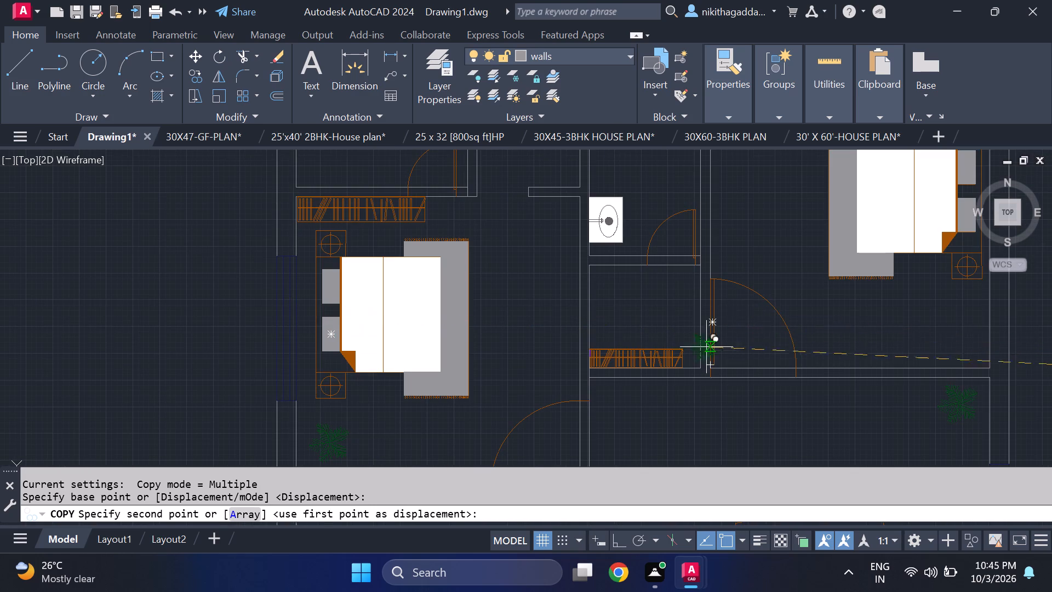
scroll(699, 357, up, 3)
scroll(602, 307, down, 3)
middle_drag(585, 247, 599, 264)
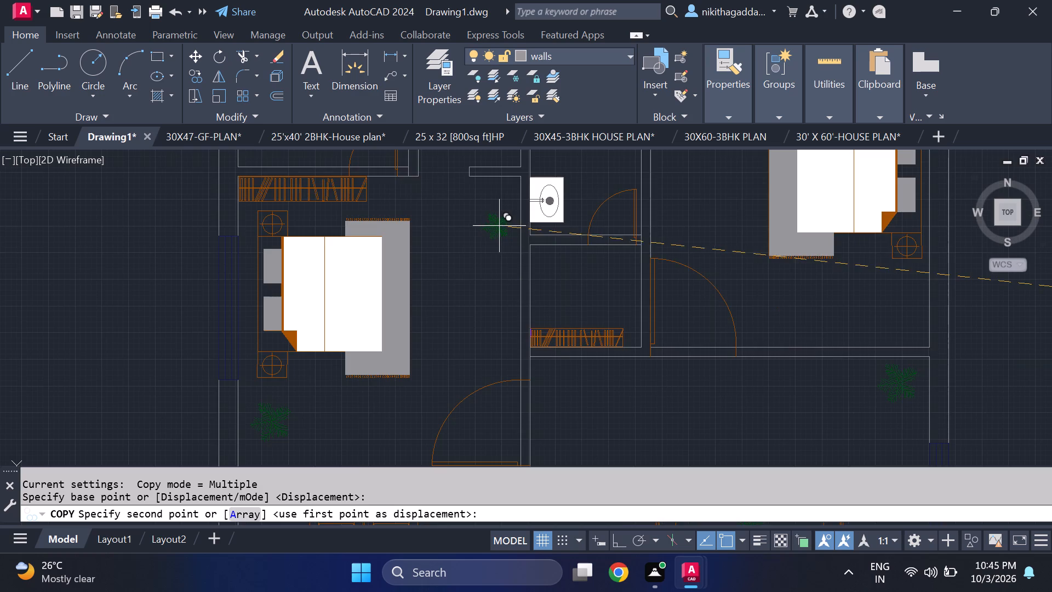
scroll(494, 229, down, 2)
scroll(493, 197, up, 3)
click(502, 207)
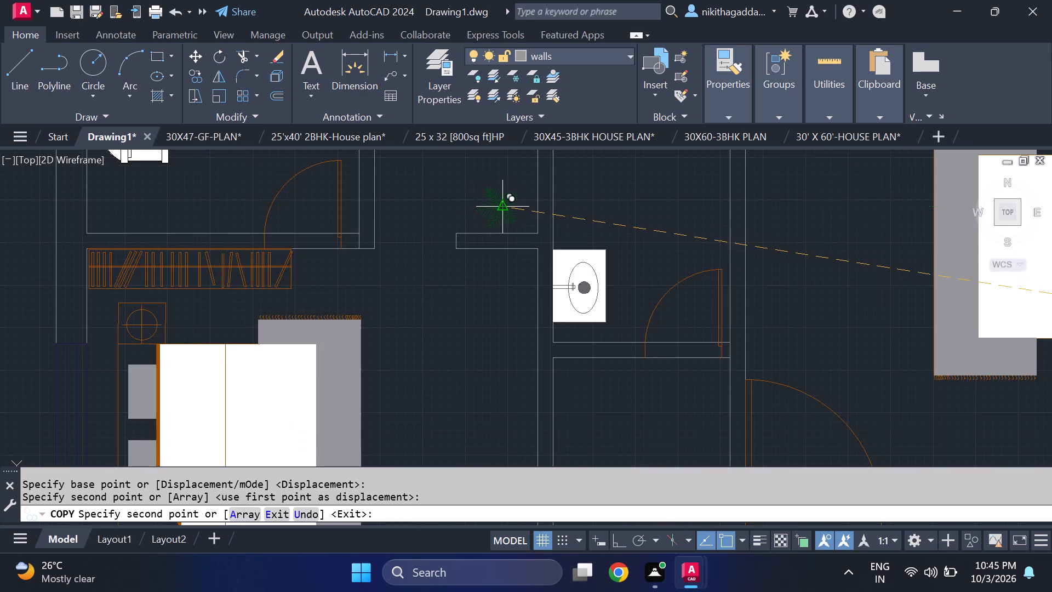
Place another plant copy at the east end of the shelving in the small room south of the middle bathroom, and end the copying.
scroll(671, 251, down, 3)
scroll(705, 350, up, 2)
scroll(689, 280, up, 3)
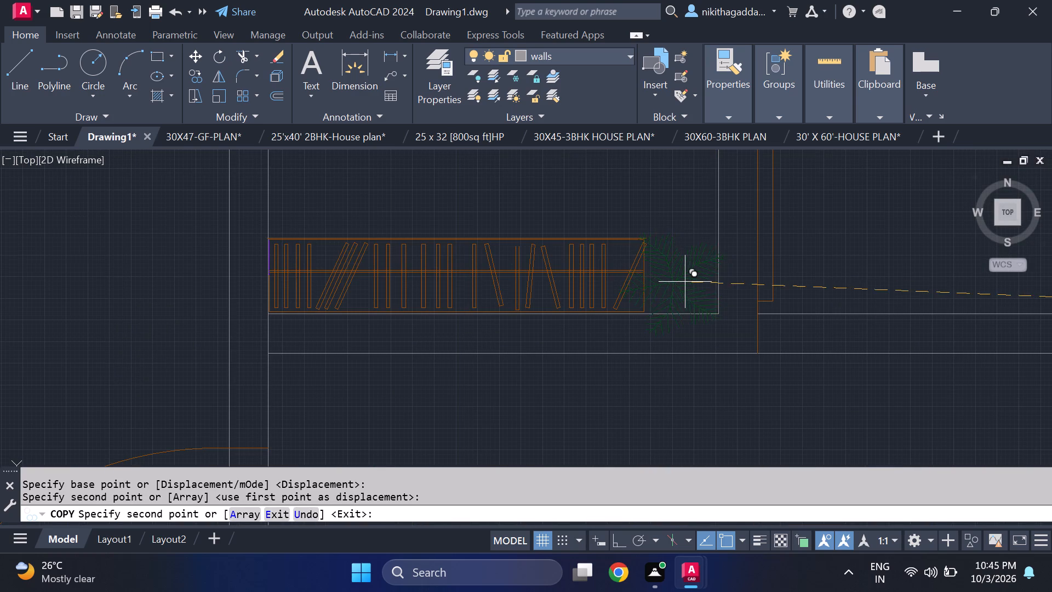
click(696, 273)
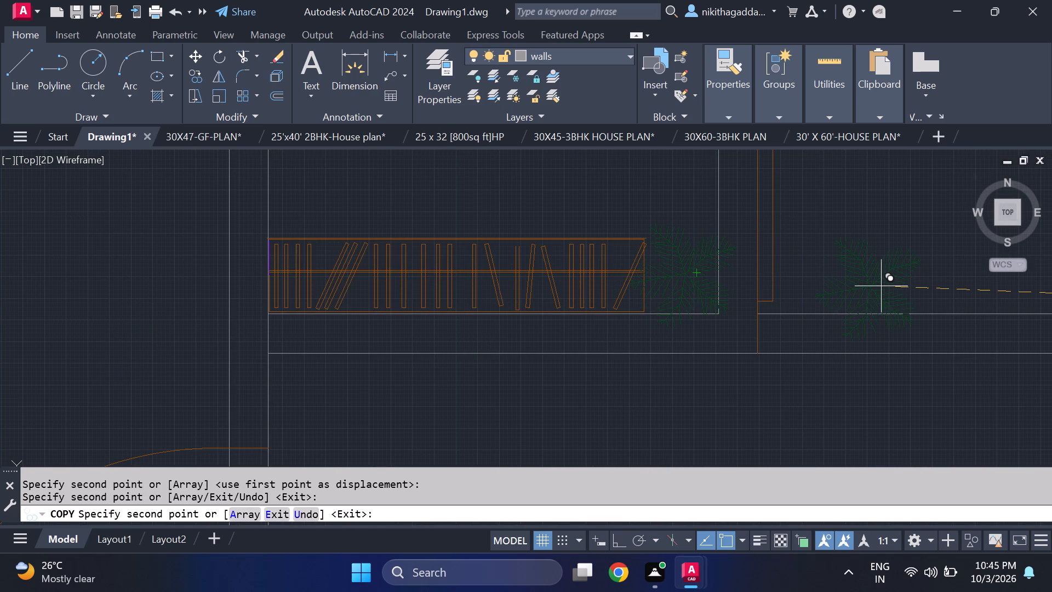
key(Escape)
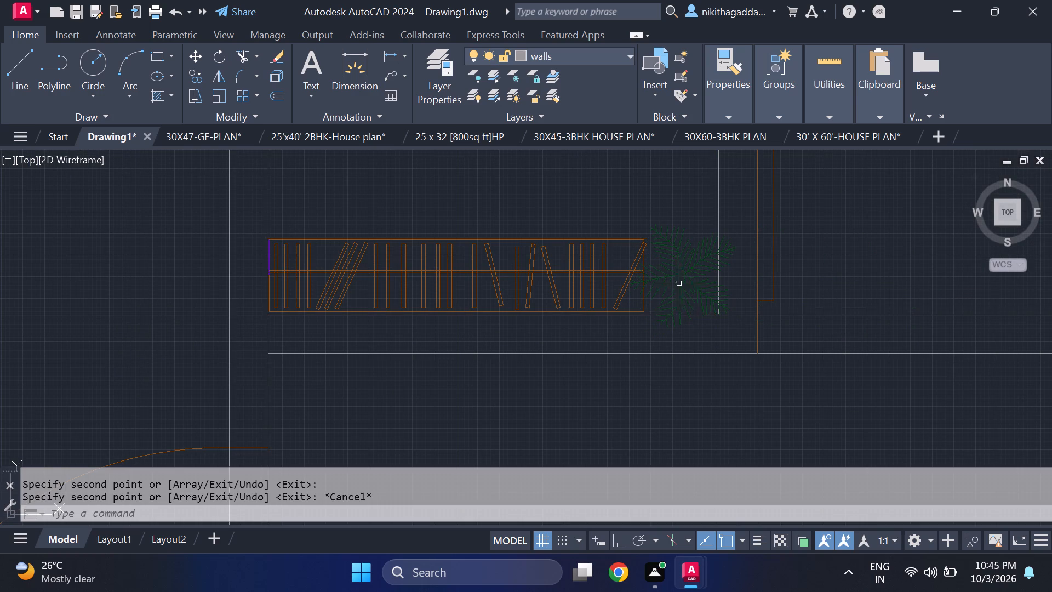
Scale down the plant beside the small room's shelving from its centre so it fits between the shelving and the wall.
click(687, 279)
text(sca)
text(le)
key(Return)
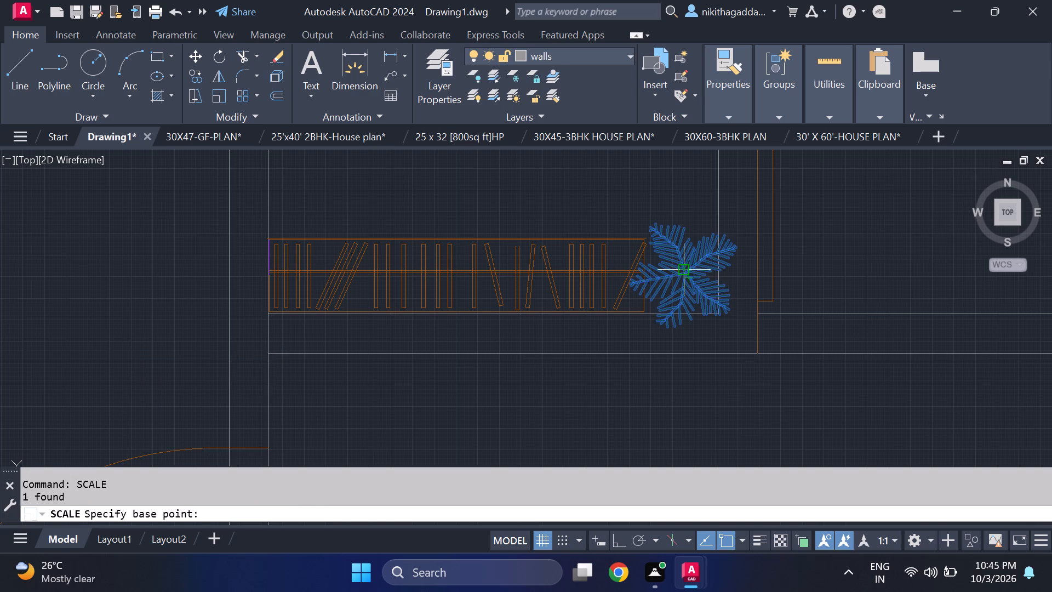
click(685, 271)
scroll(691, 264, up, 1)
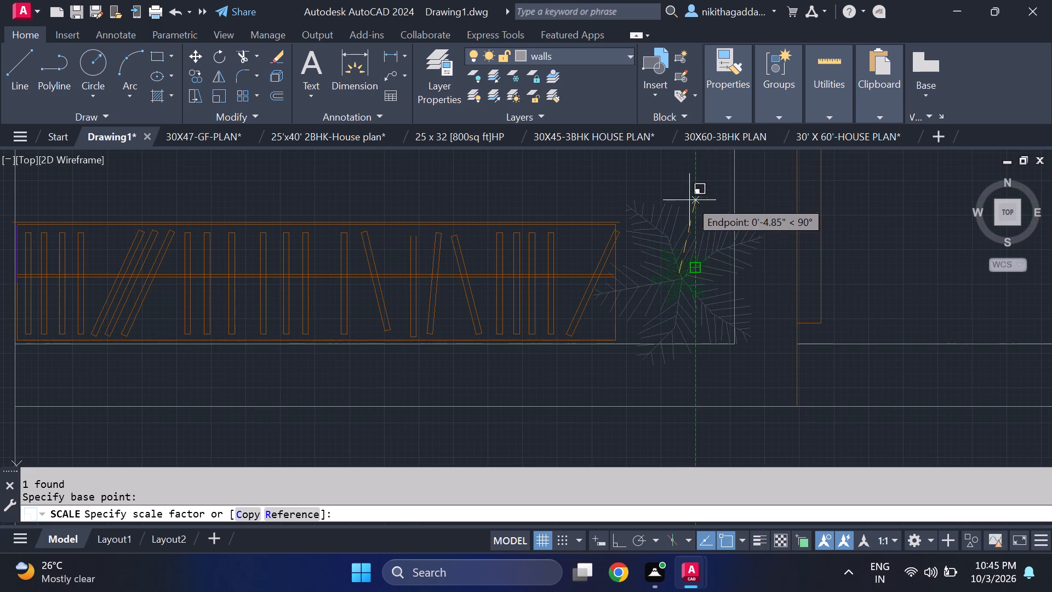
middle_drag(689, 200, 710, 279)
middle_click(710, 279)
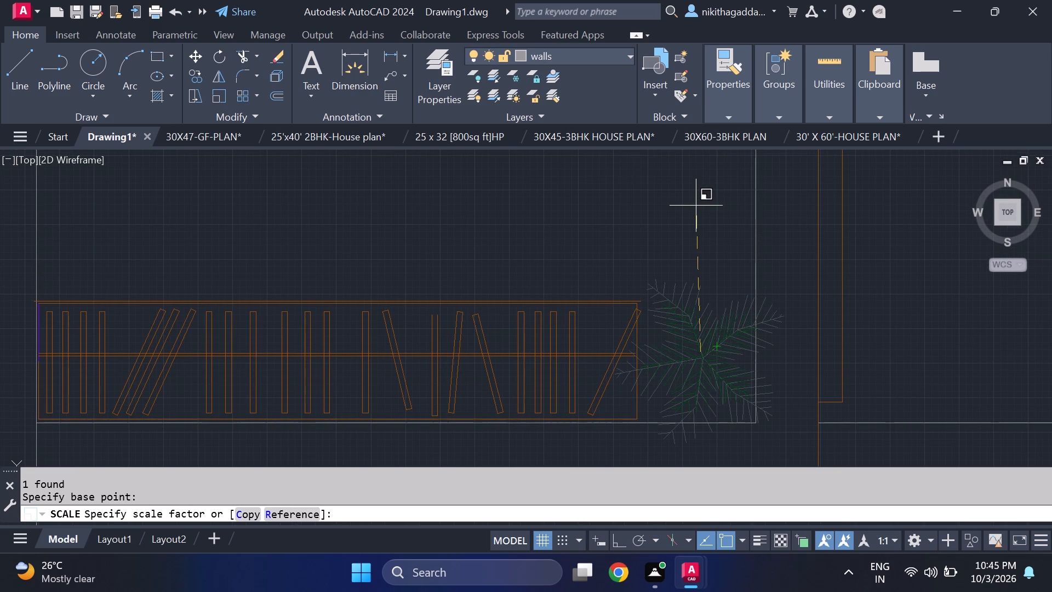
click(693, 208)
Copy the plant from the dining area's northeast corner to the entrance porch, just below the main door beside the kitchen wall.
scroll(712, 259, down, 5)
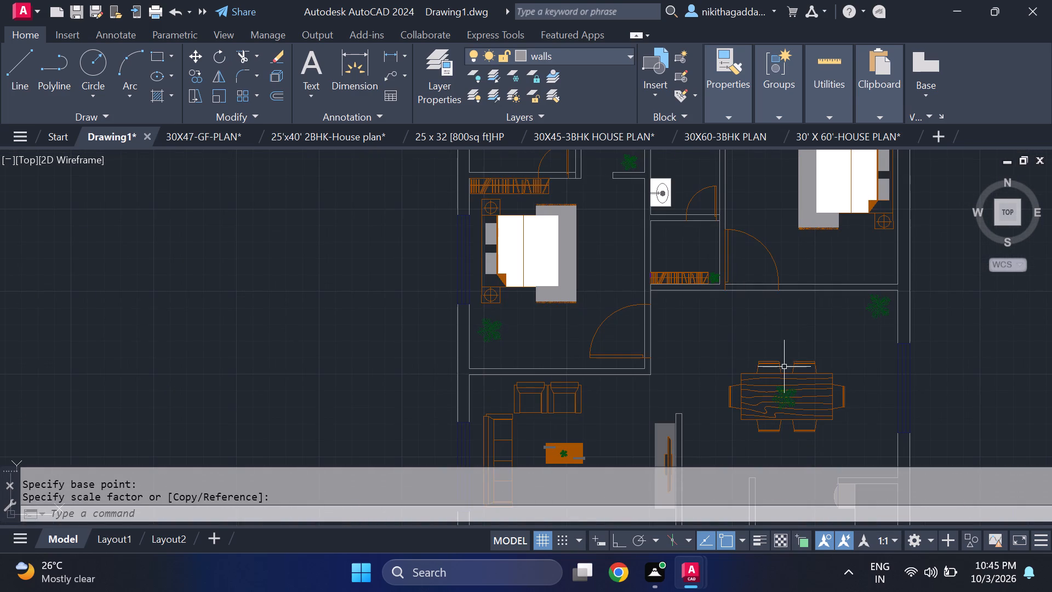
click(882, 310)
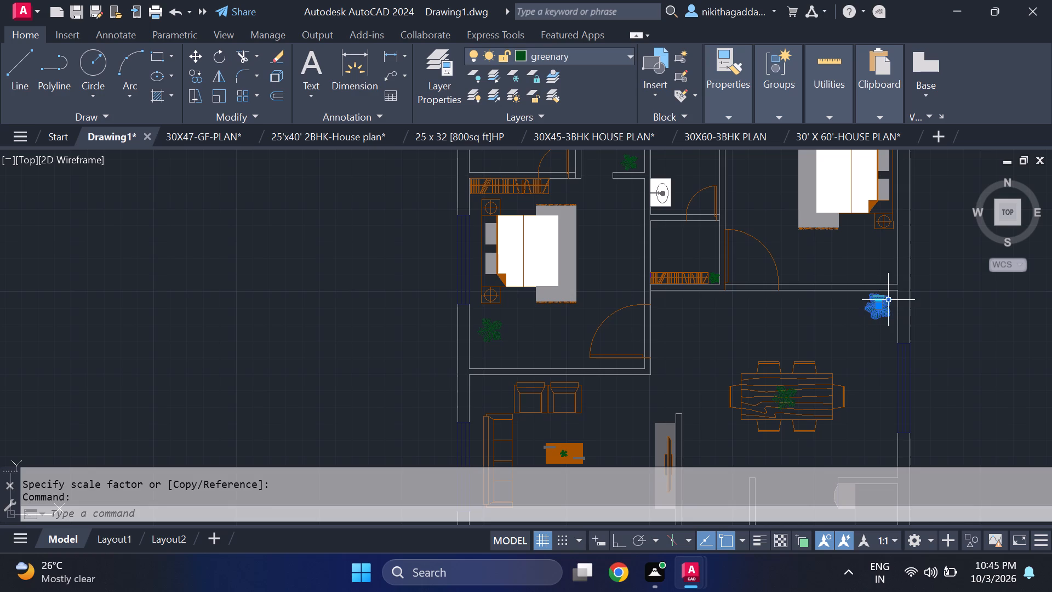
text(co)
key(Return)
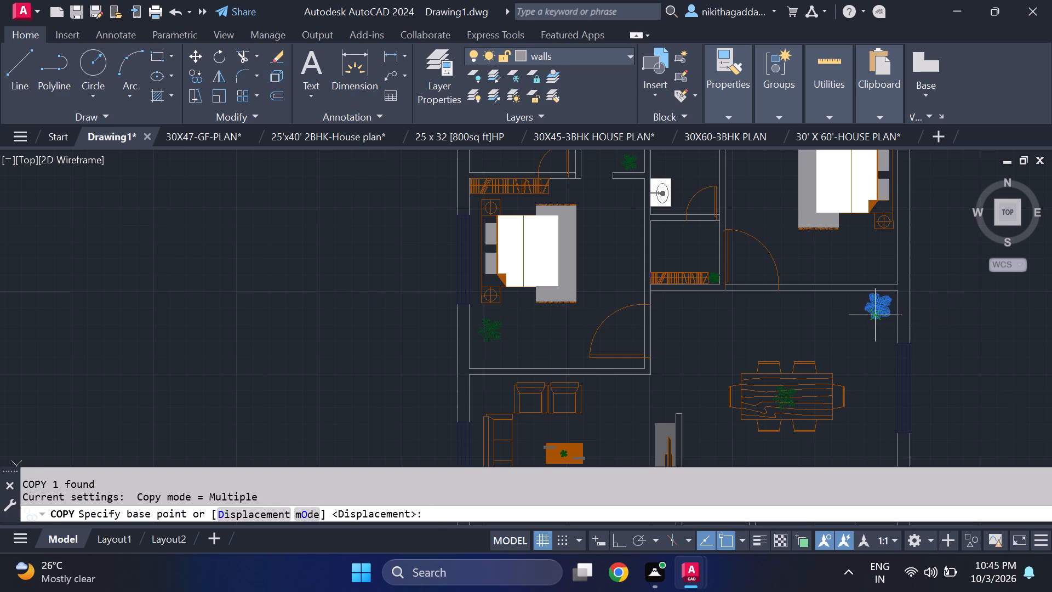
click(877, 307)
scroll(796, 320, down, 3)
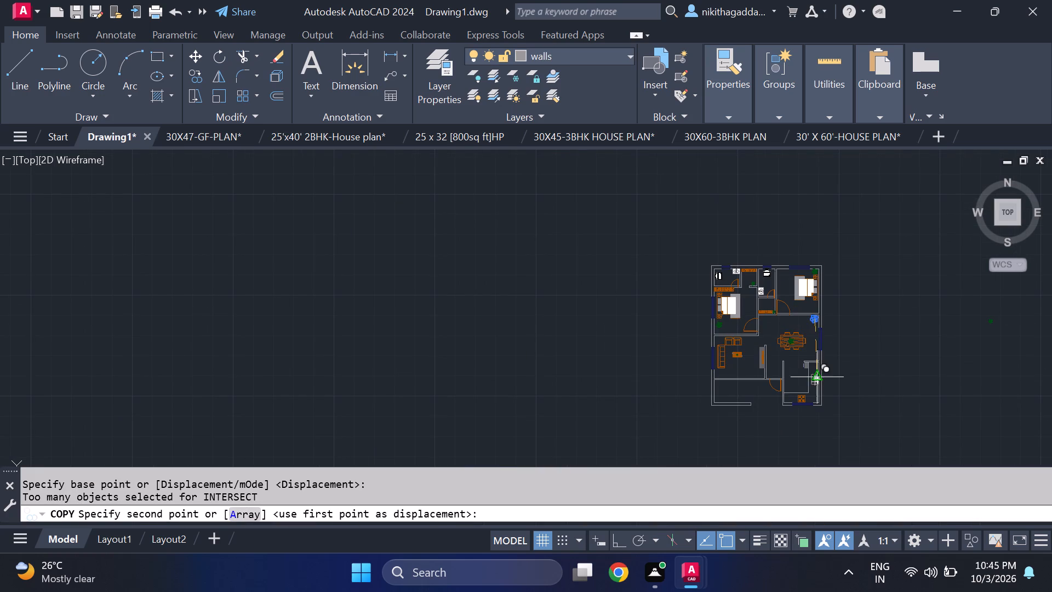
scroll(761, 401, up, 3)
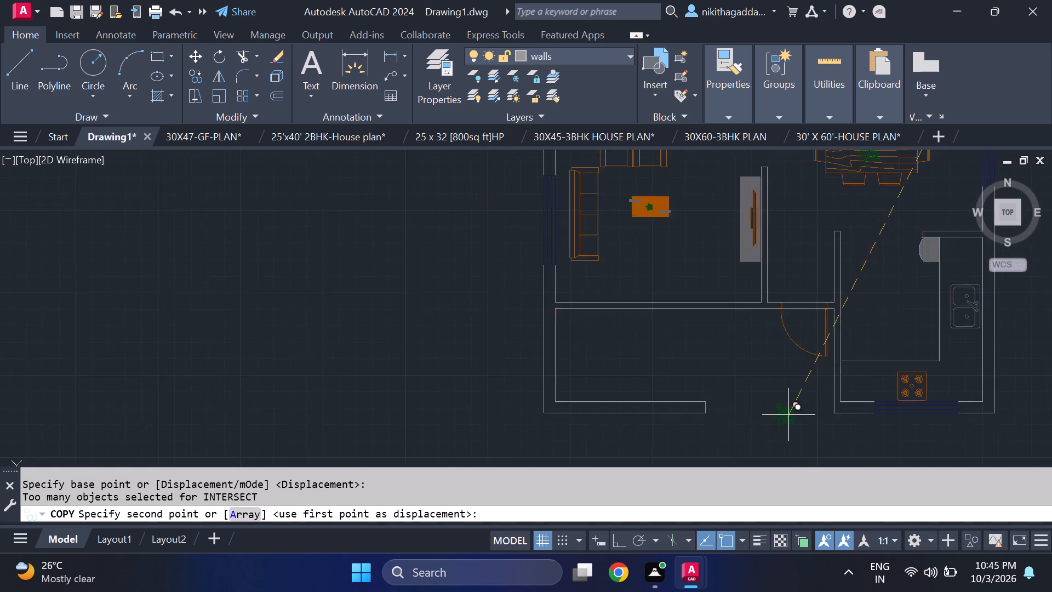
scroll(788, 415, up, 1)
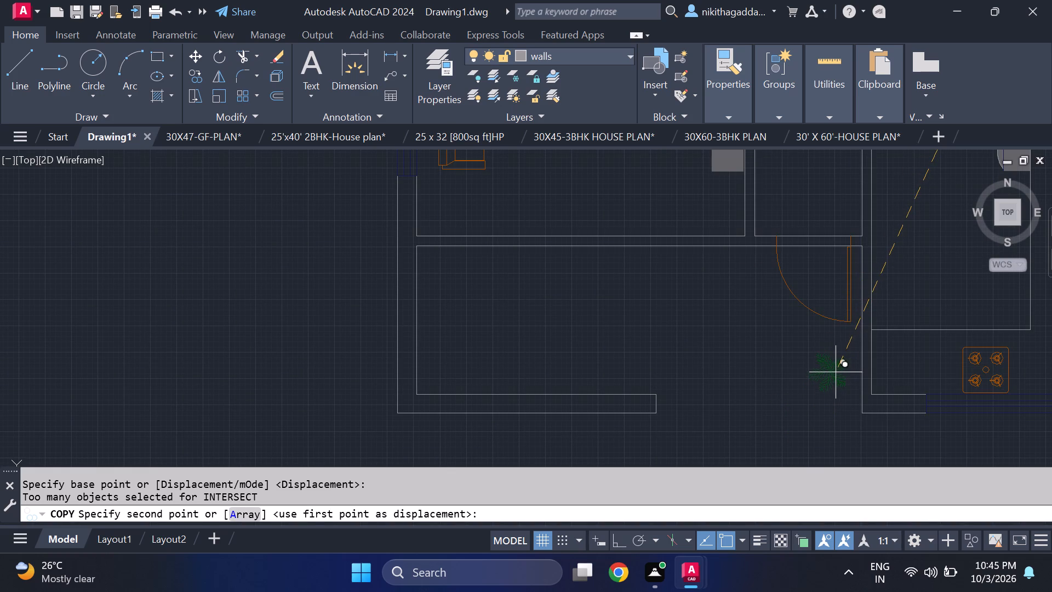
click(836, 372)
scroll(692, 374, down, 2)
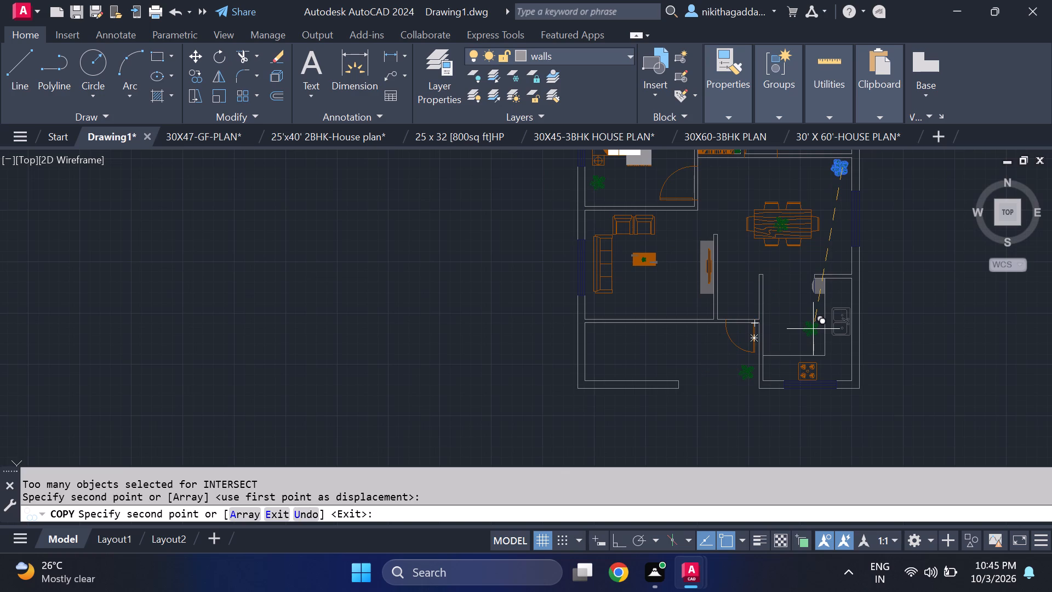
key(Escape)
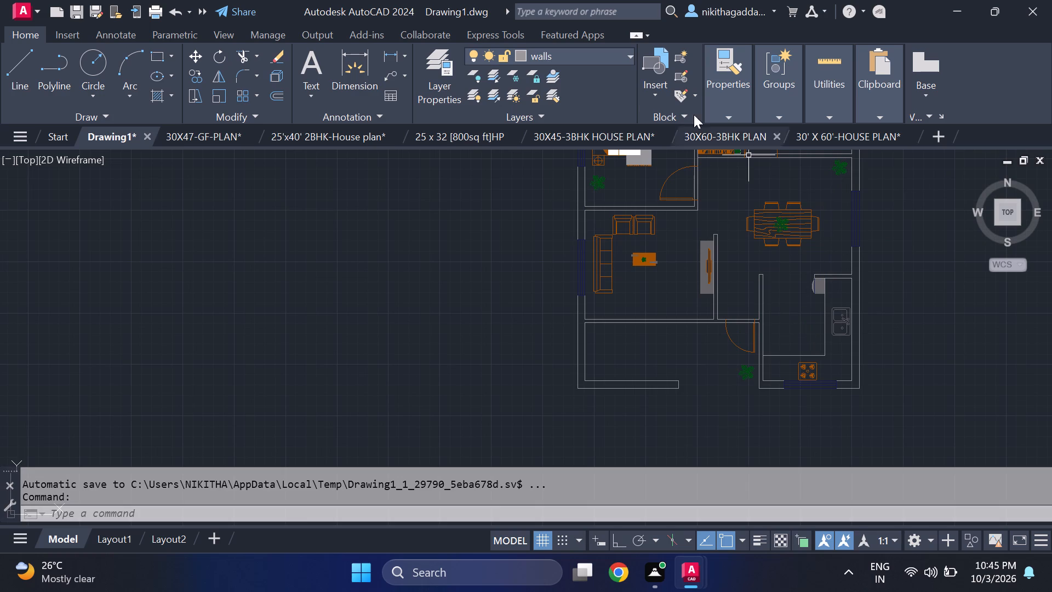
With Ortho on, draw a horizontal line about 8 ft long across the porch, continued from its east end up to the living room wall.
scroll(685, 368, up, 2)
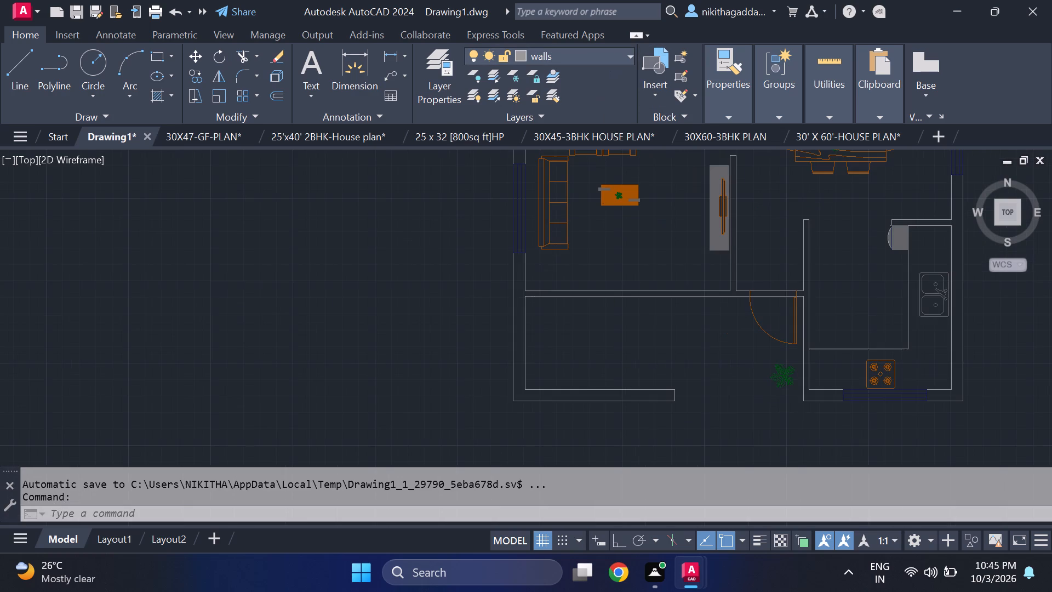
key(l)
key(Return)
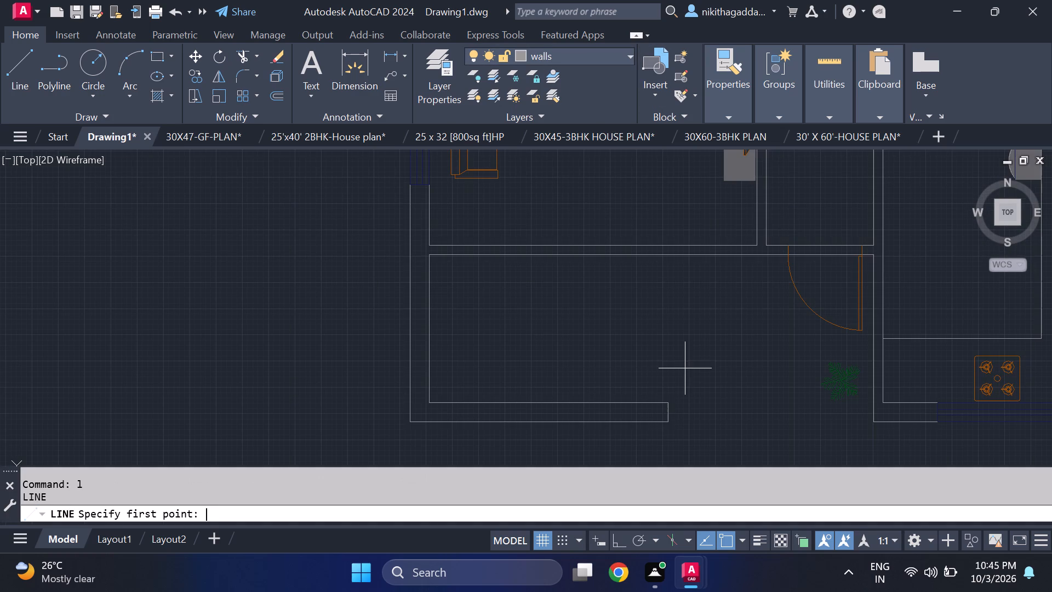
click(485, 326)
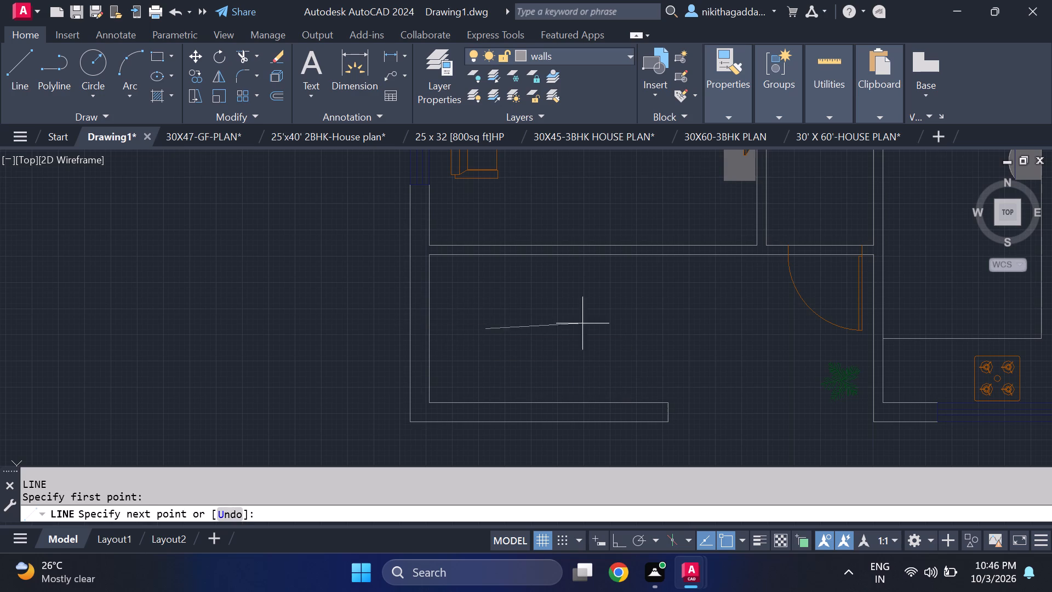
key(F8)
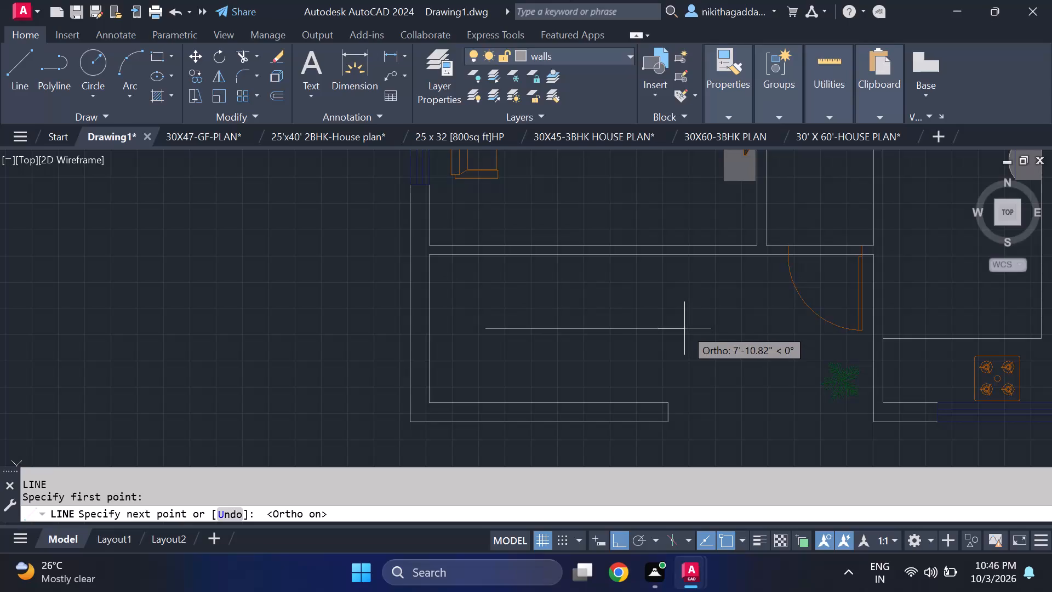
click(678, 327)
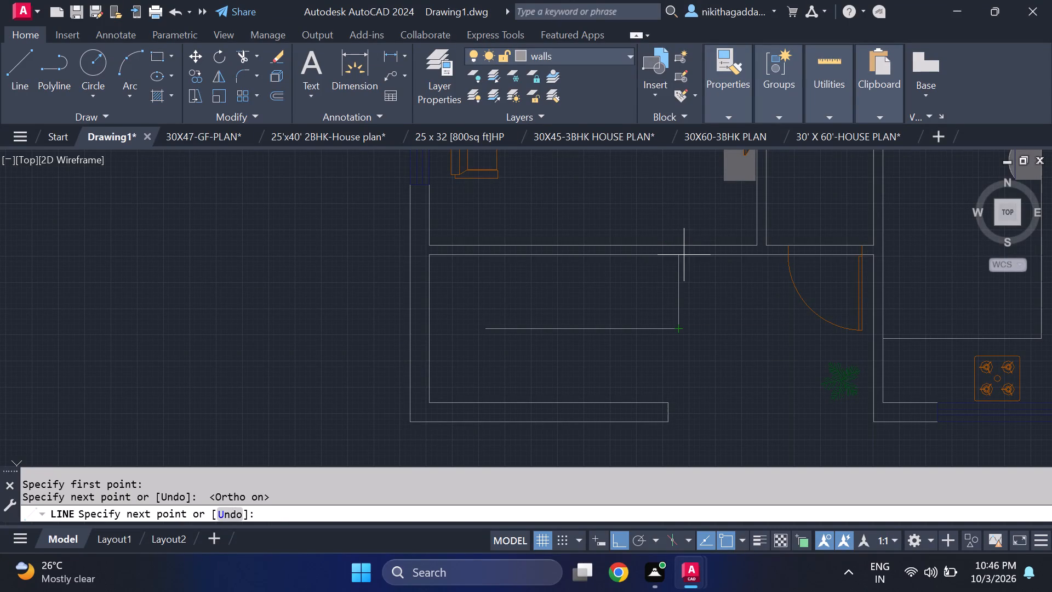
click(683, 258)
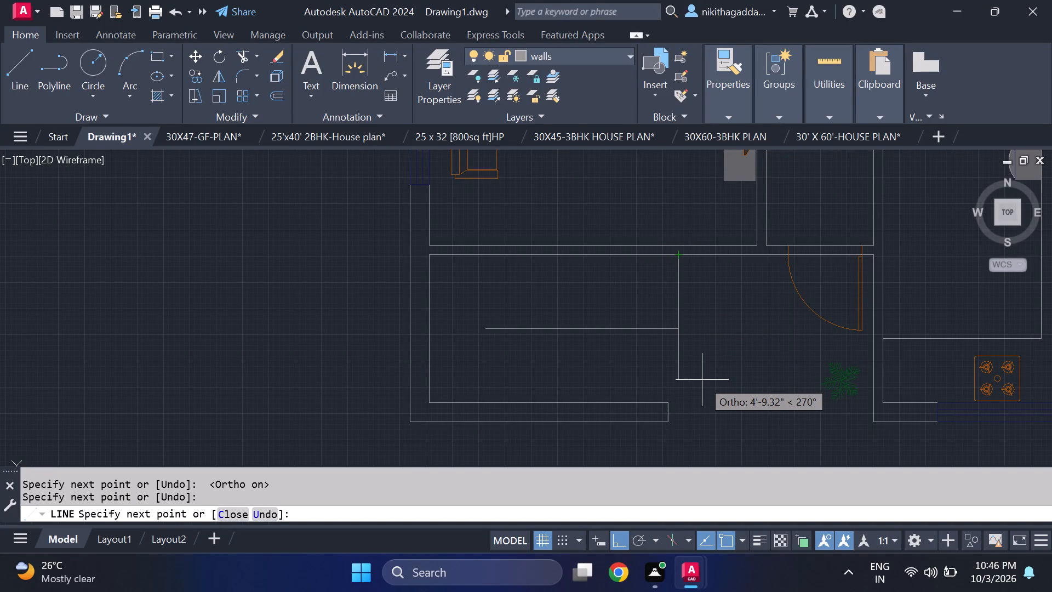
key(Escape)
Draw a vertical line across the porch from the living room wall to the south wall, at the horizontal line's west end.
key(l)
key(Return)
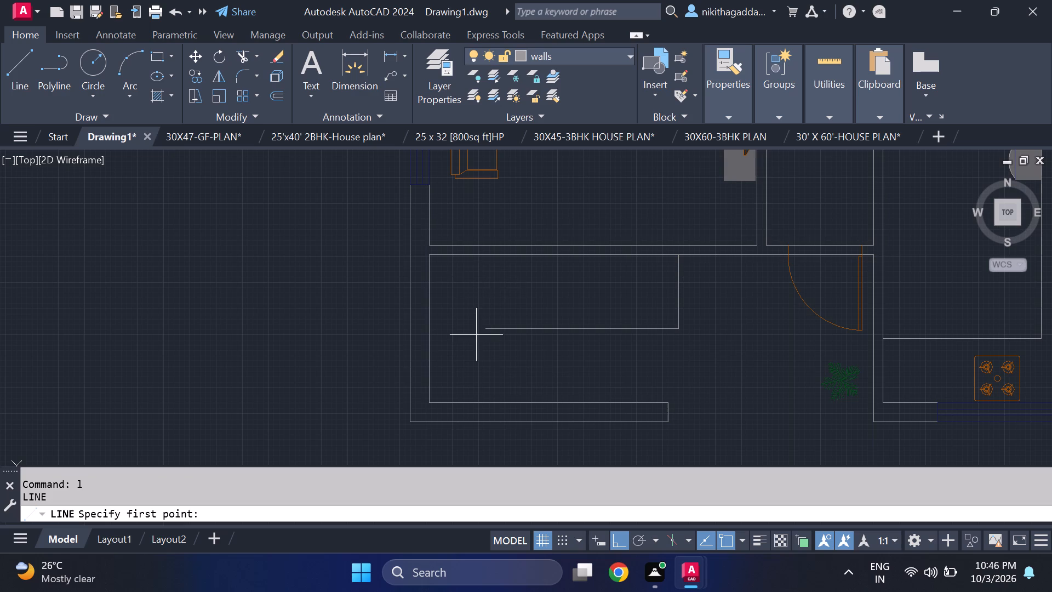
click(483, 258)
click(485, 405)
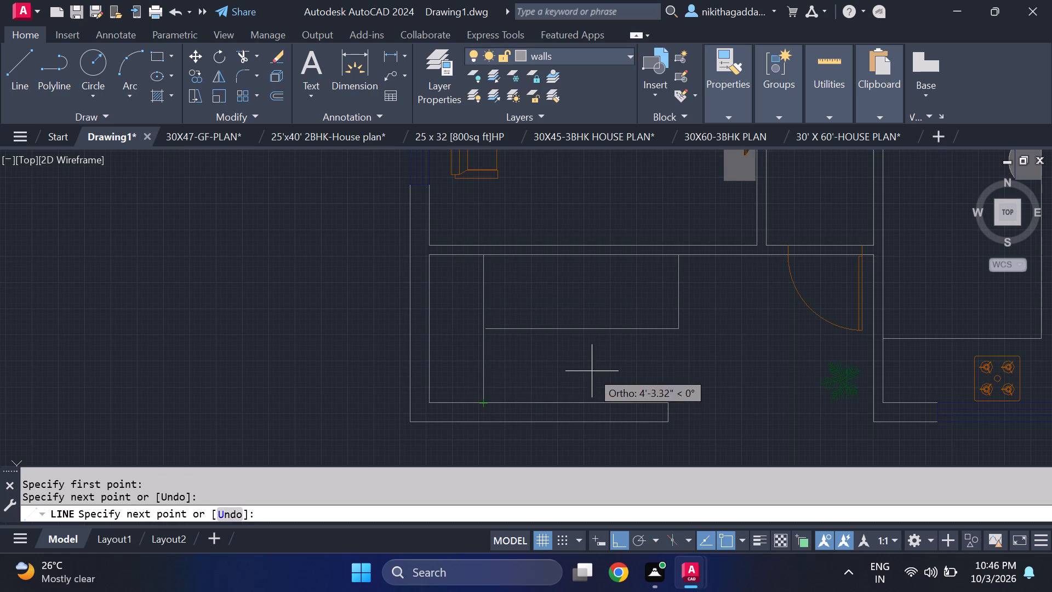
key(Escape)
Extend the porch's horizontal line west to meet the new vertical line.
text(ex)
key(Return)
drag(550, 315, 536, 358)
key(Escape)
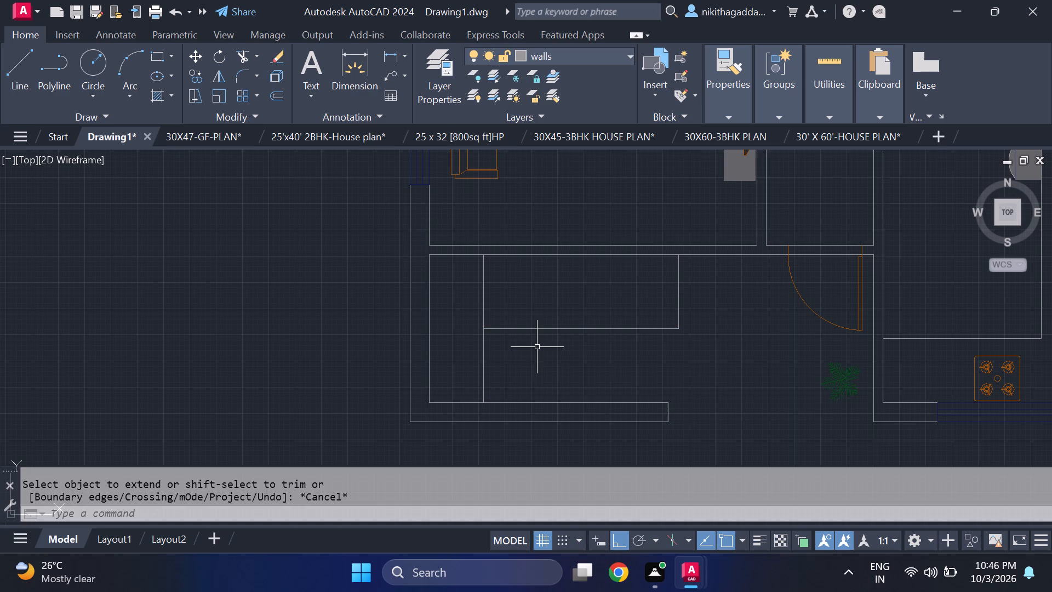
Draw a parallel line just below the horizontal line, from the vertical line to the rectangle's east edge, and close its east end.
key(l)
key(Return)
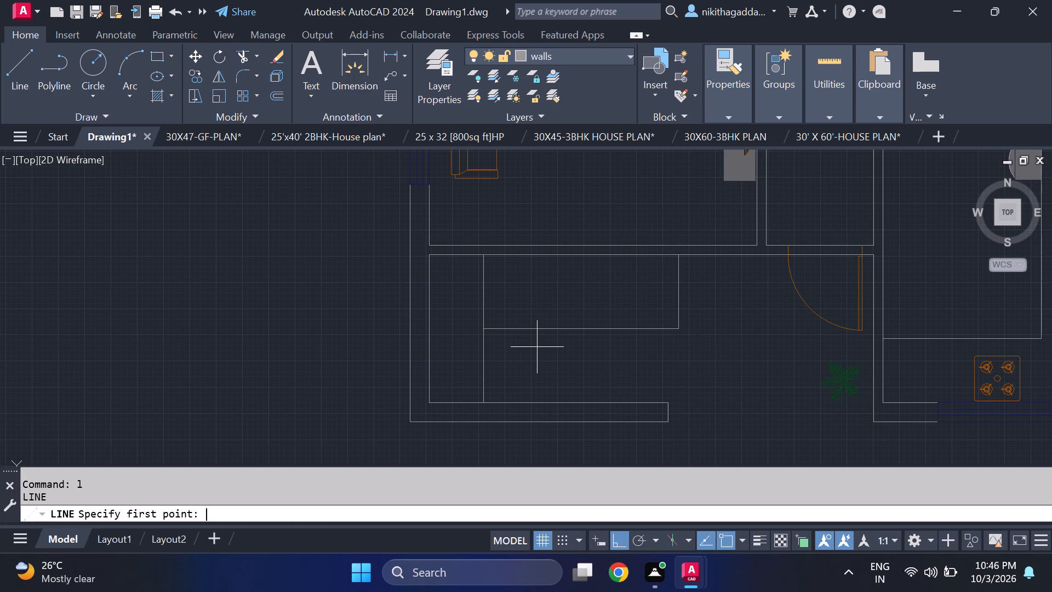
scroll(543, 338, up, 2)
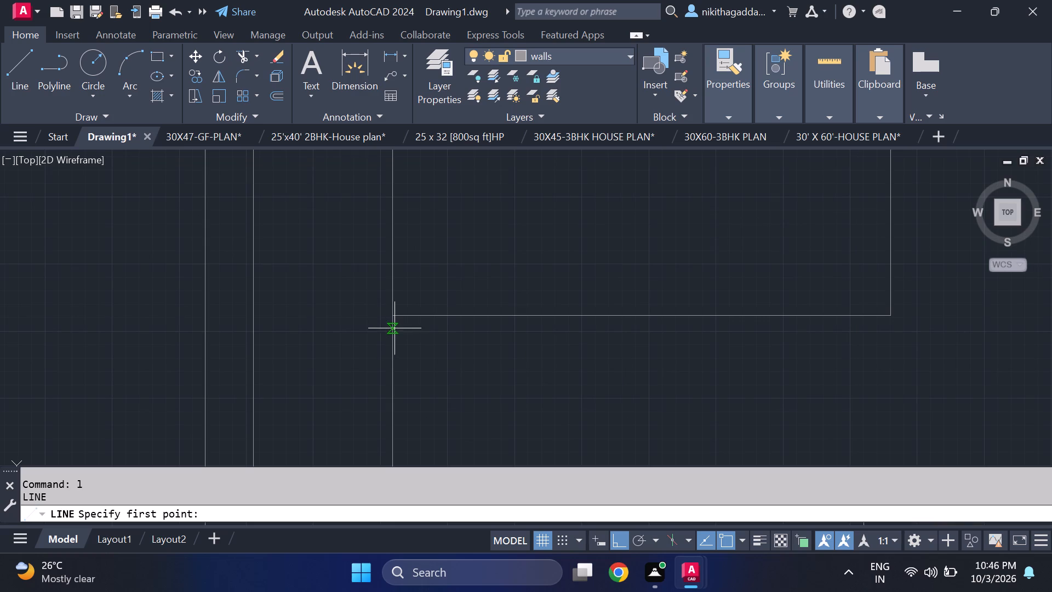
click(395, 325)
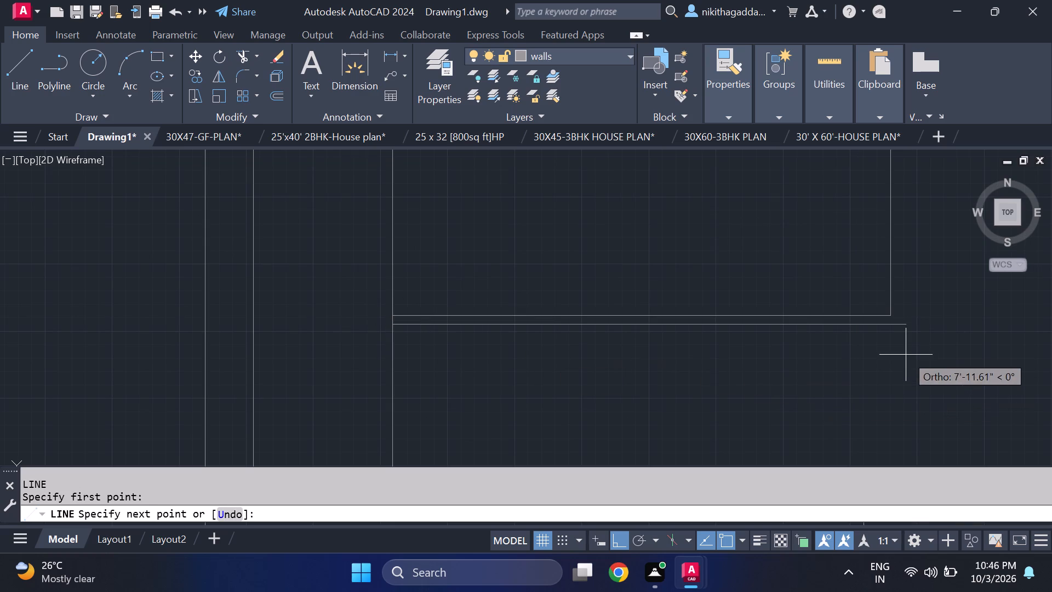
scroll(896, 326, up, 3)
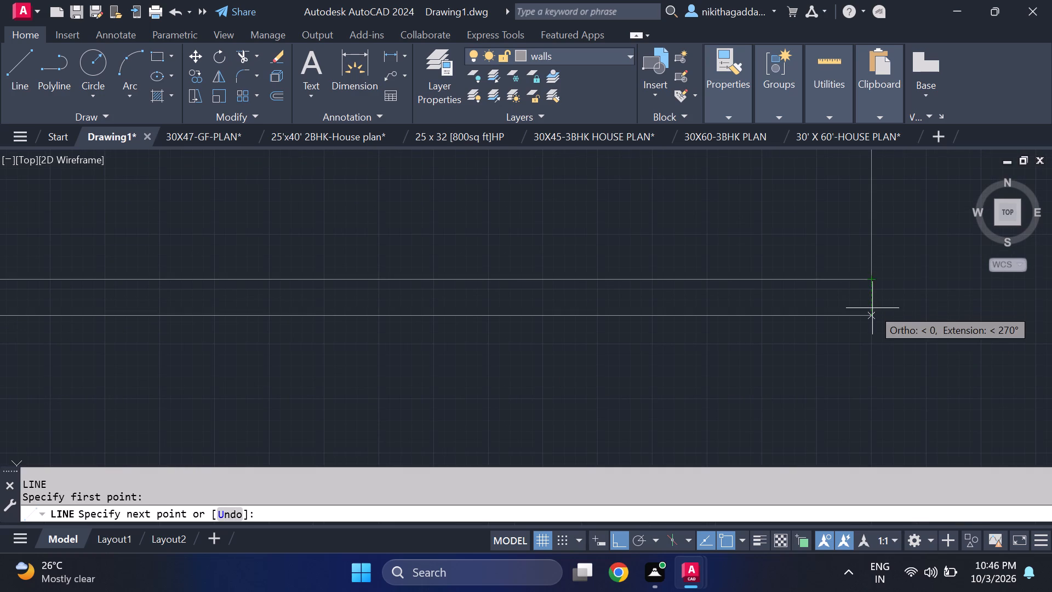
click(872, 315)
click(874, 280)
scroll(922, 345, down, 4)
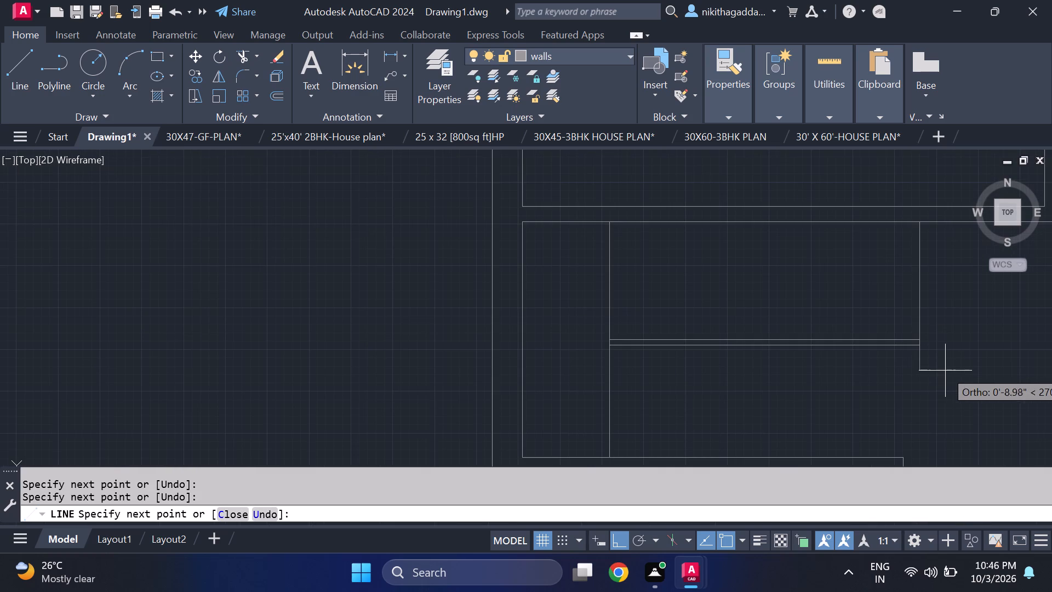
key(Escape)
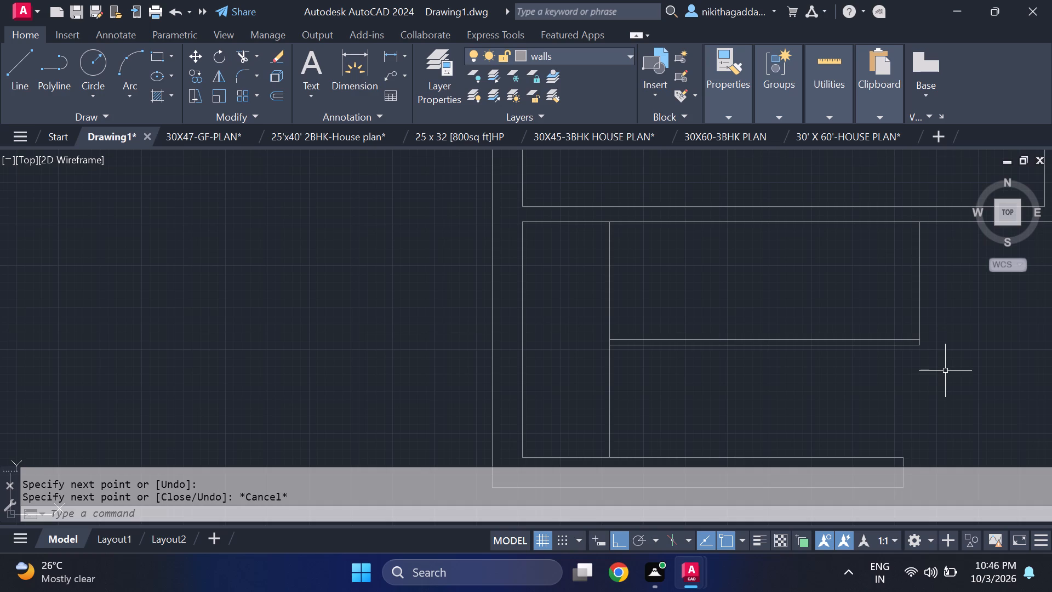
Offset the west vertical line eastward at about 9 in spacing to make the first four stair treads.
key(l)
key(Escape)
text(of)
key(Return)
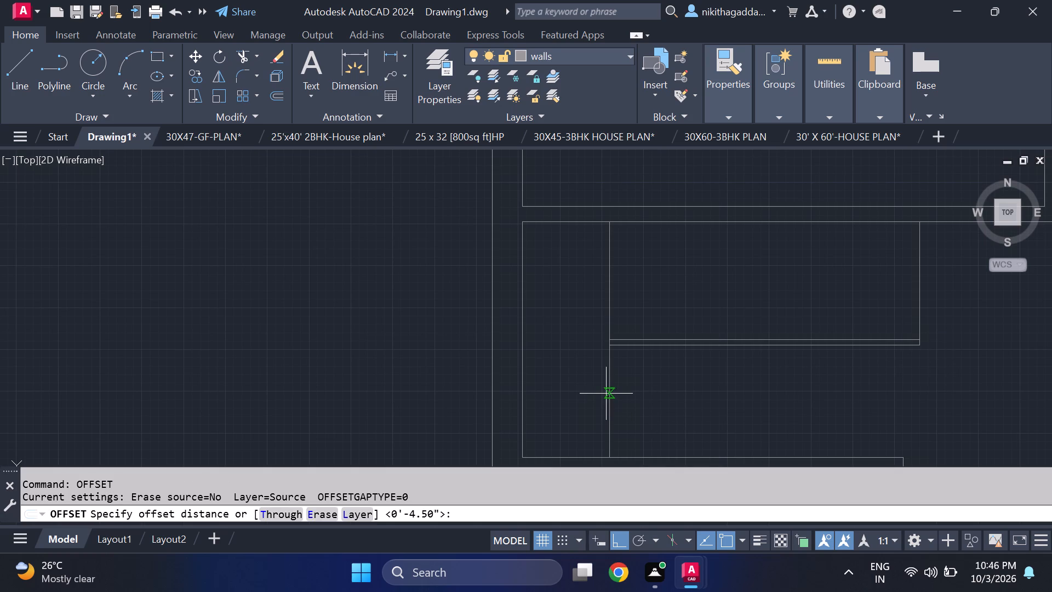
click(612, 402)
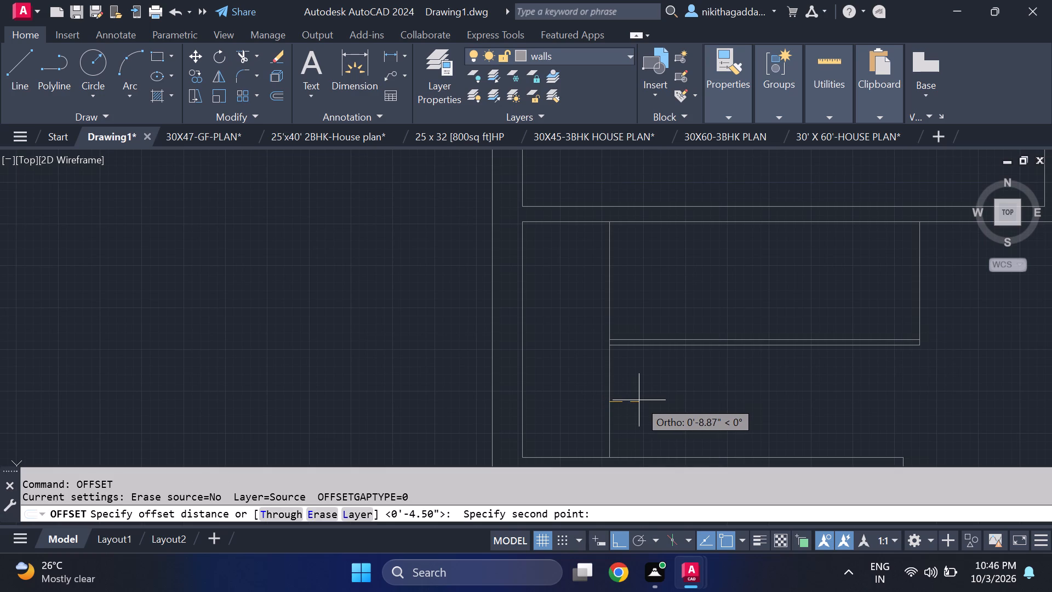
click(638, 400)
click(609, 407)
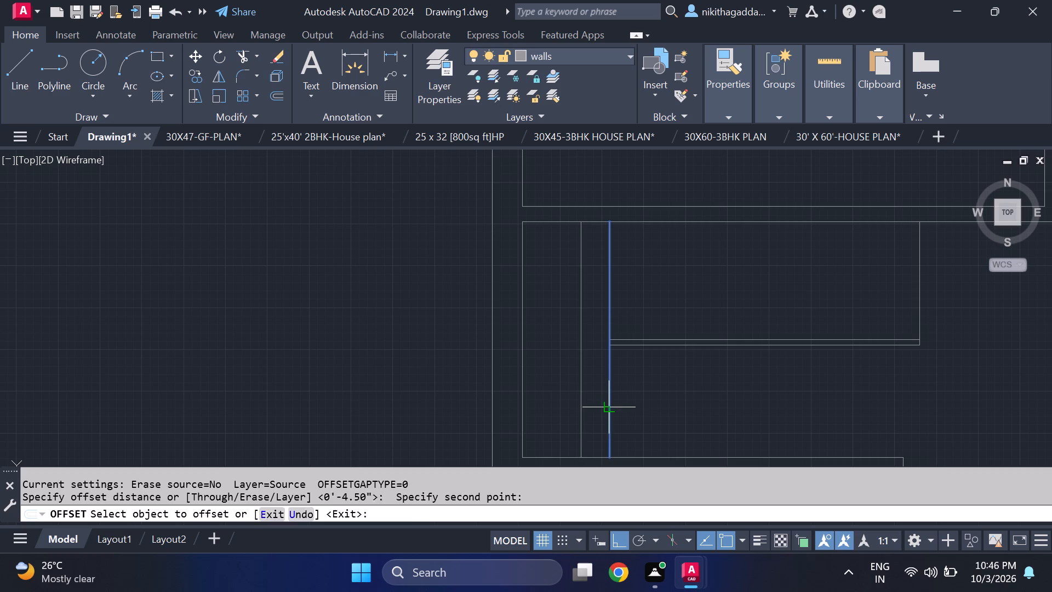
drag(735, 409, 729, 409)
click(639, 411)
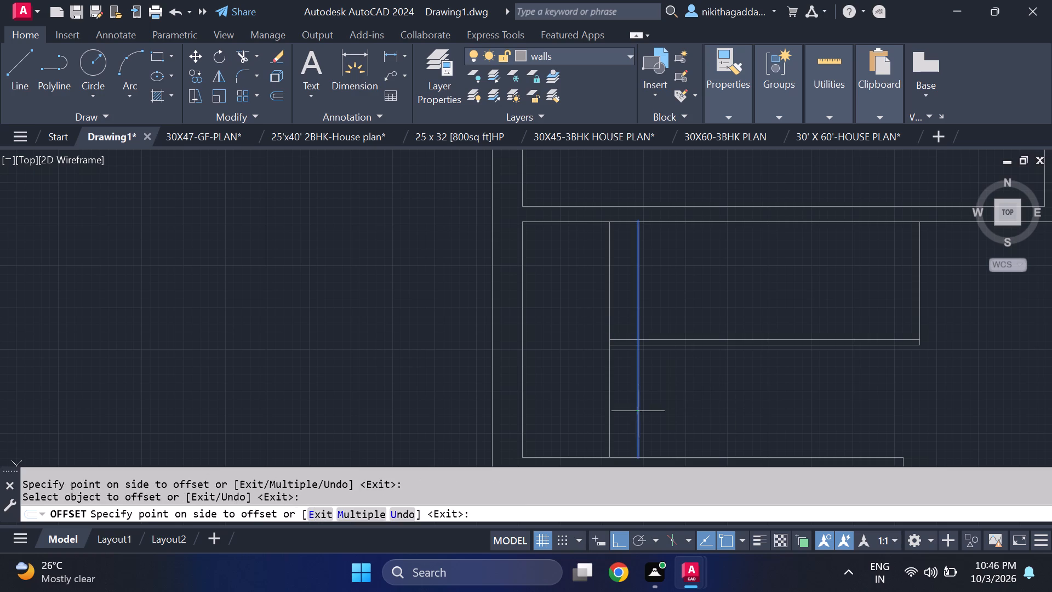
drag(768, 410, 751, 412)
drag(666, 413, 671, 410)
click(785, 406)
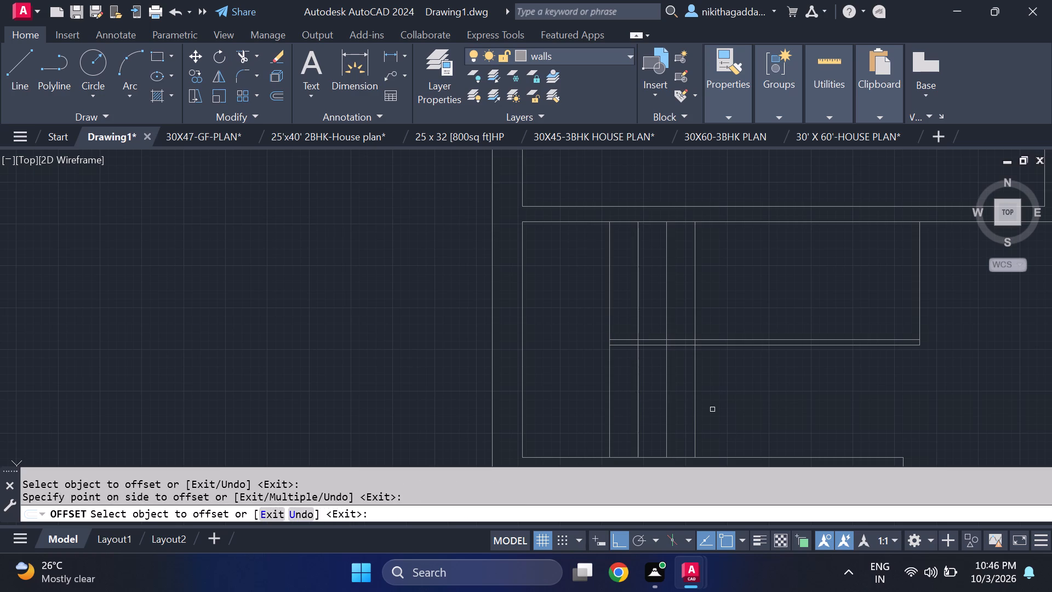
click(692, 405)
click(695, 407)
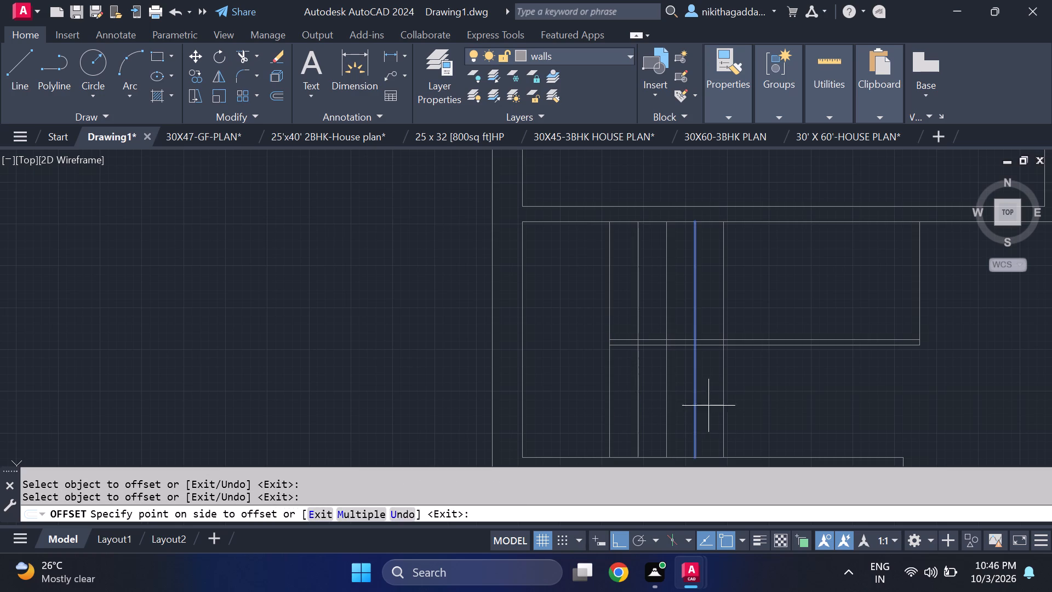
drag(792, 406, 784, 406)
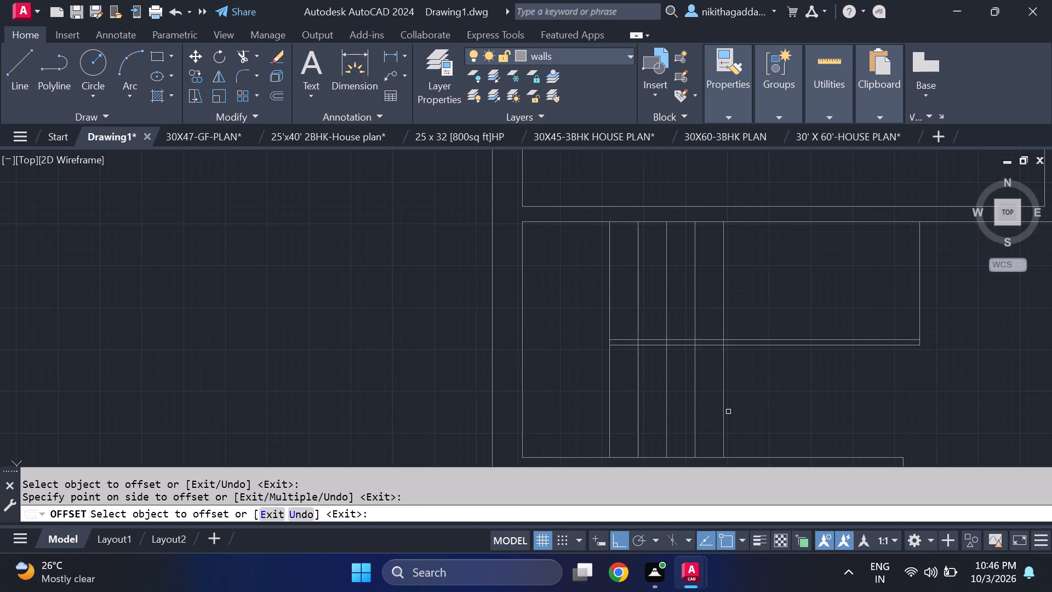
Continue offsetting the treads eastward at the same spacing, adding six more up to near the staircase's east end.
click(724, 406)
click(777, 406)
click(754, 410)
drag(830, 409, 816, 411)
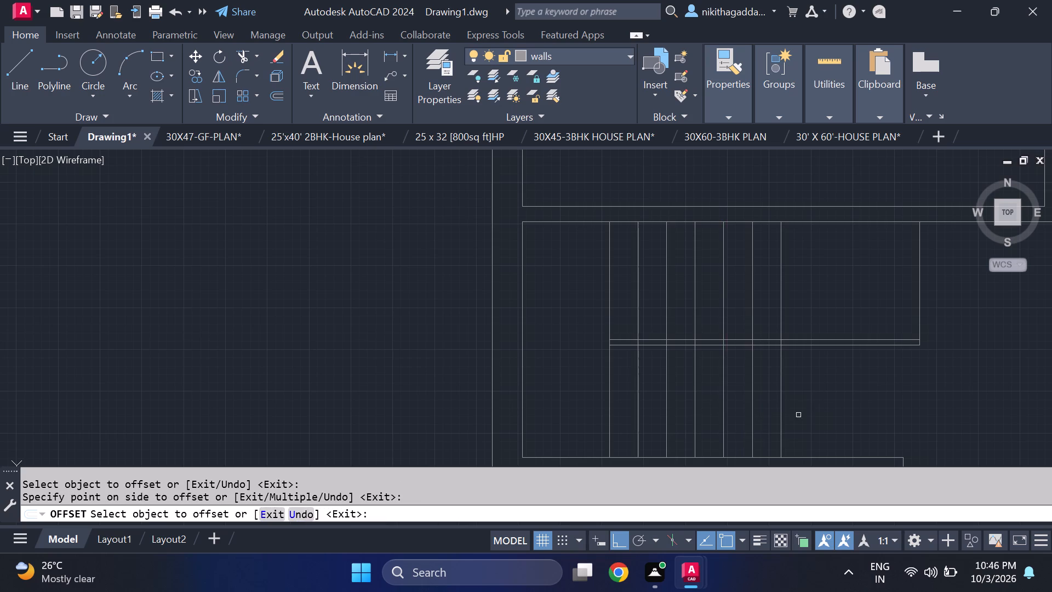
click(779, 418)
click(831, 409)
click(807, 416)
click(808, 413)
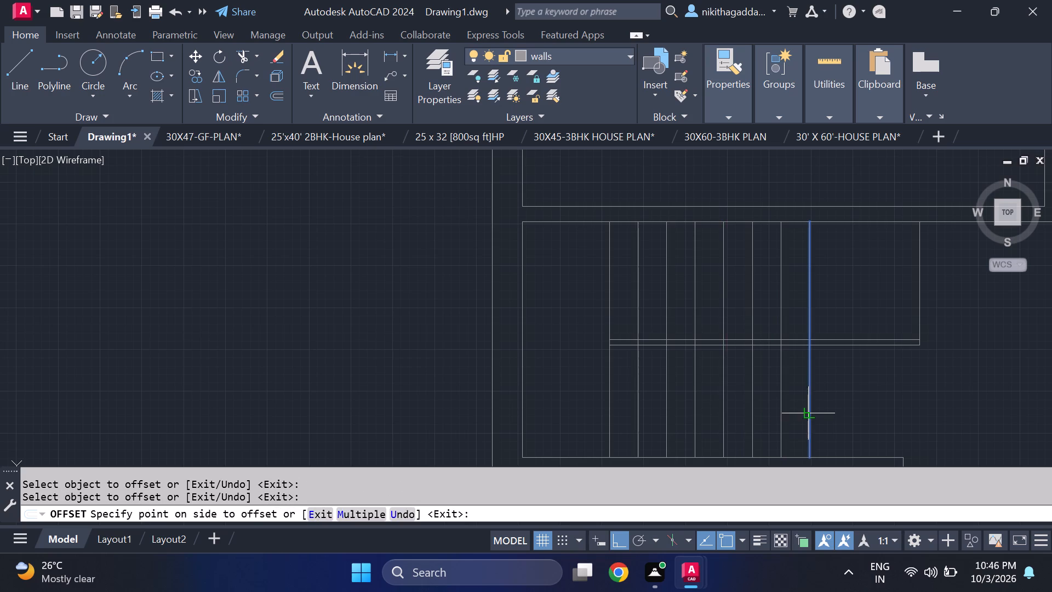
click(834, 413)
click(839, 409)
click(839, 408)
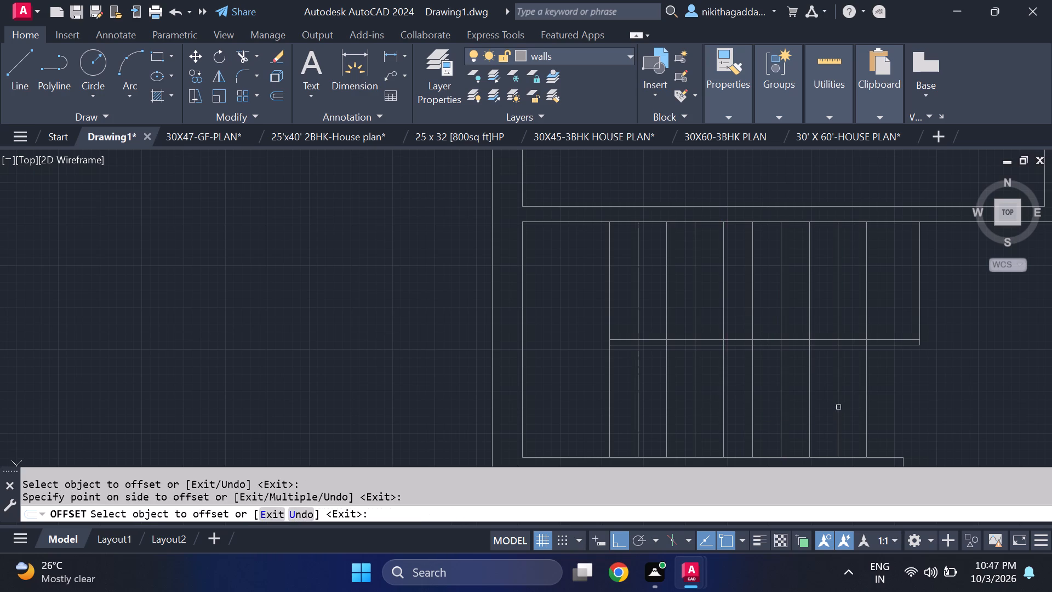
click(867, 400)
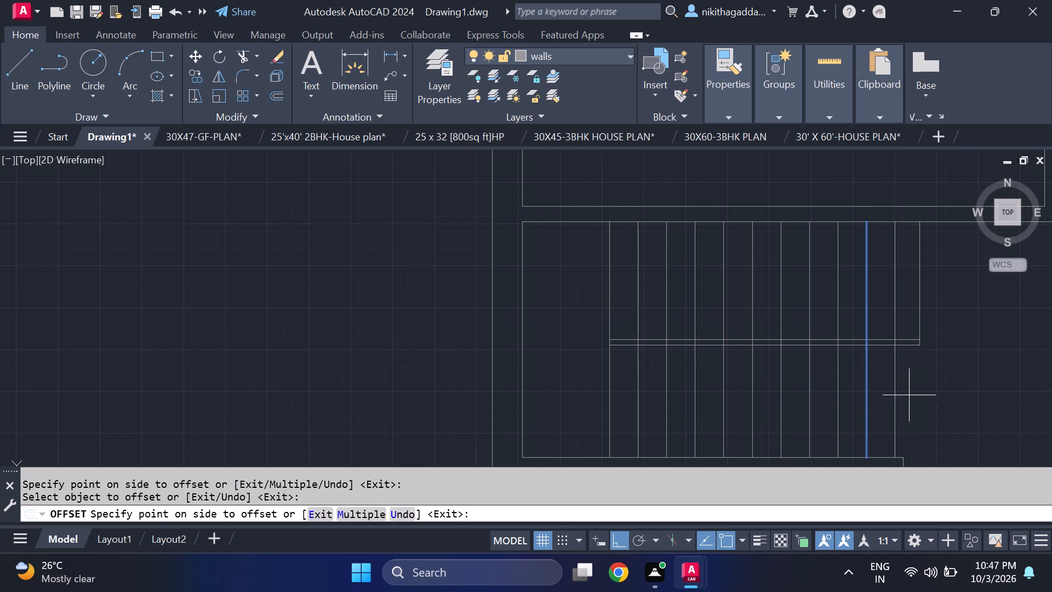
click(909, 395)
middle_drag(910, 391, 836, 390)
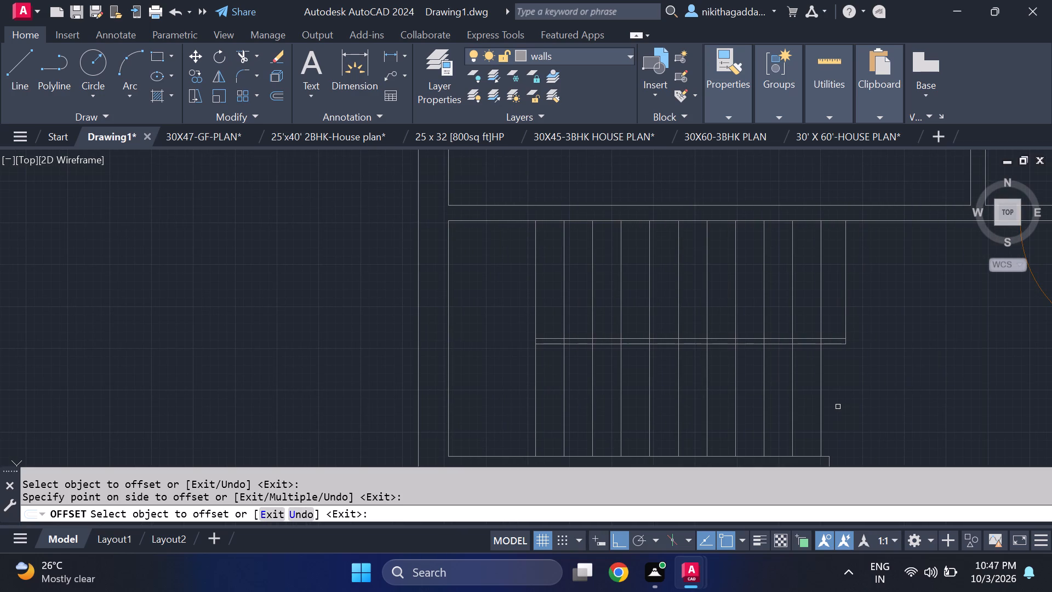
key(Escape)
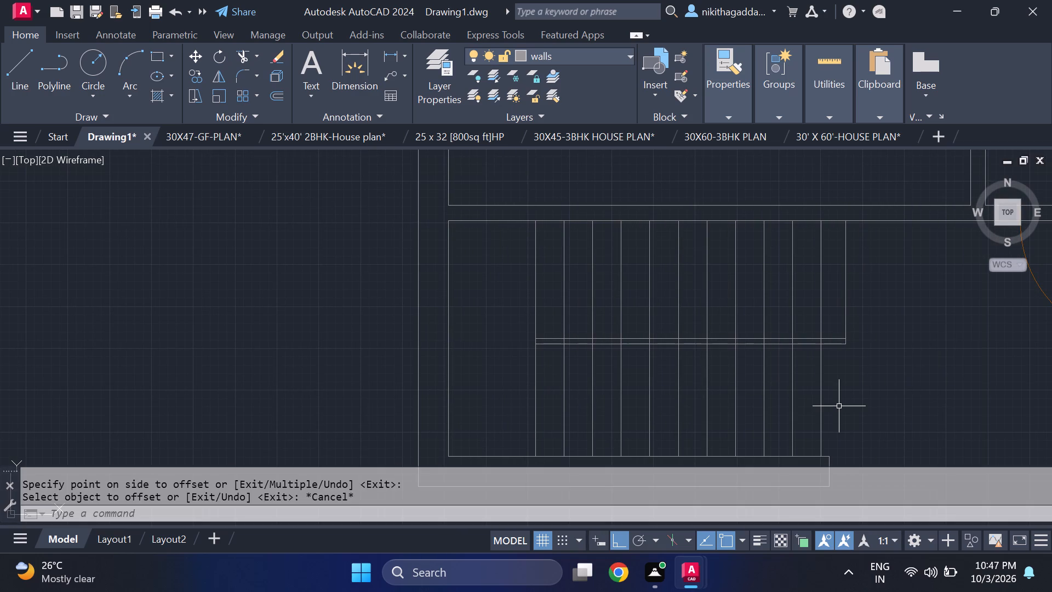
Trim the five eastern tread lines where they cross the narrow gap between the two horizontal lines.
text(tr)
key(Return)
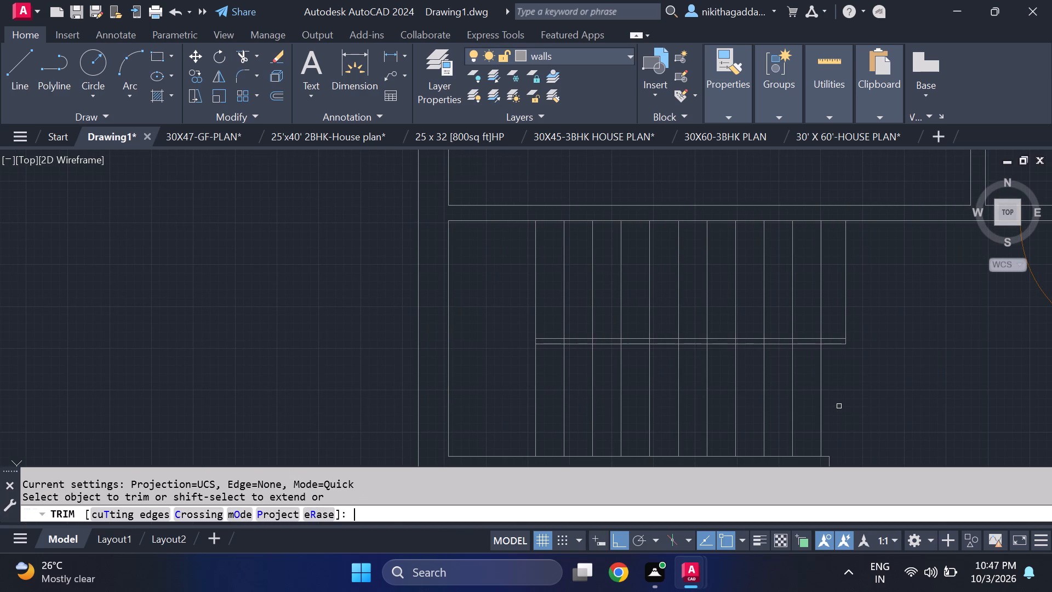
scroll(804, 356, up, 2)
scroll(874, 323, up, 2)
drag(854, 315, 837, 315)
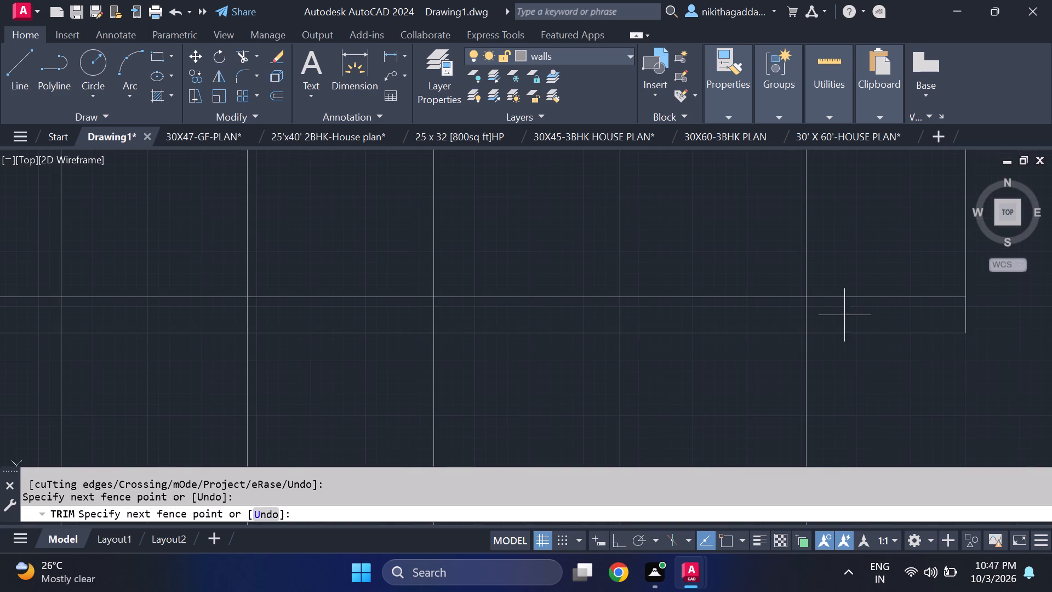
drag(837, 315, 426, 322)
drag(426, 322, 409, 321)
scroll(460, 302, down, 3)
scroll(438, 311, up, 3)
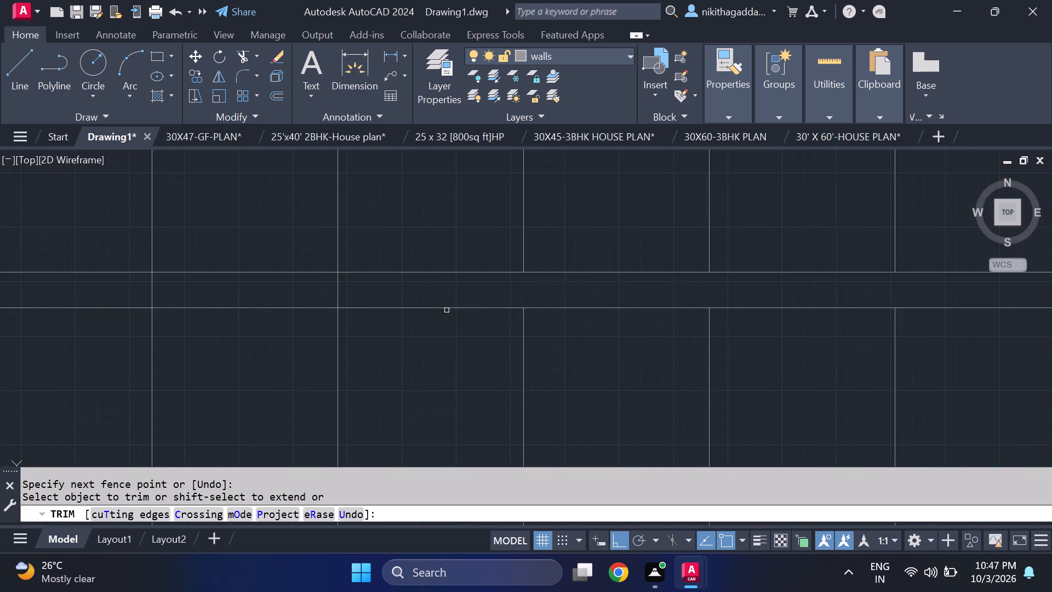
drag(369, 293, 106, 295)
scroll(157, 306, down, 2)
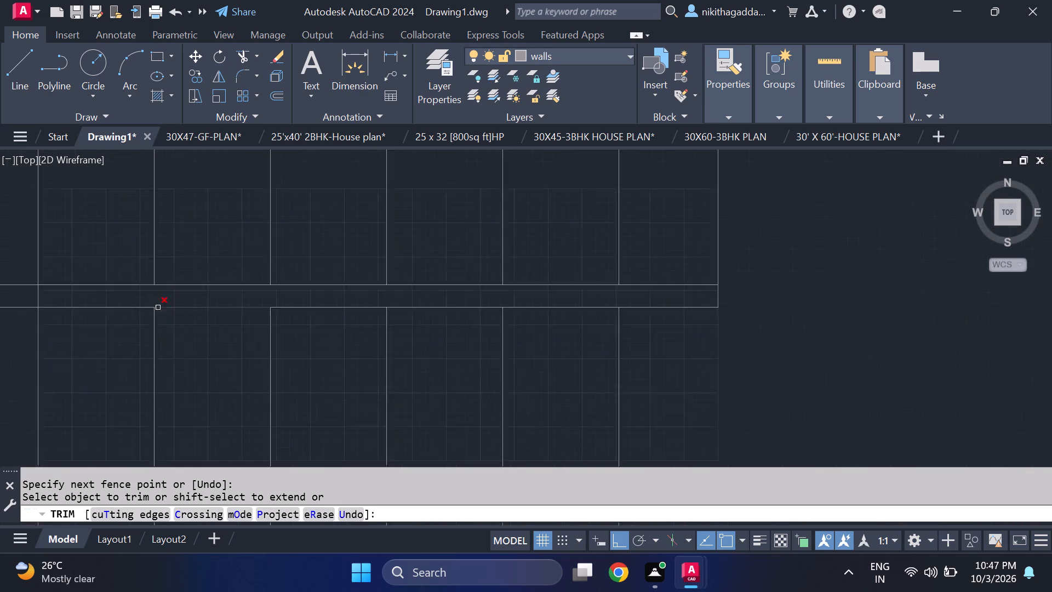
Trim the remaining five western tread lines within the gap between the two horizontal lines.
scroll(167, 312, down, 2)
scroll(352, 349, down, 3)
scroll(255, 350, up, 2)
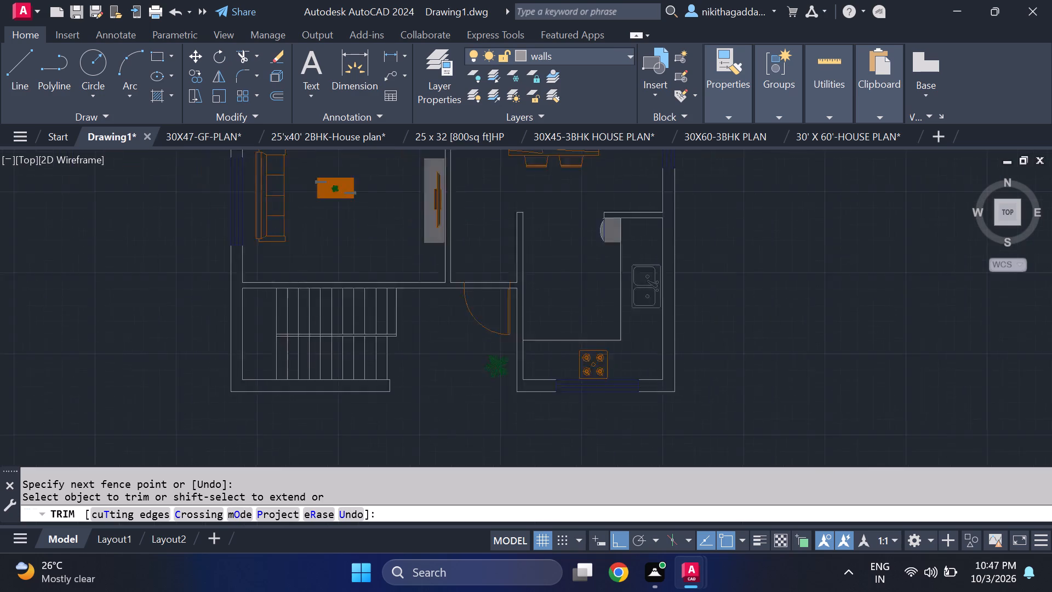
scroll(256, 349, up, 2)
scroll(444, 293, up, 3)
scroll(904, 315, down, 2)
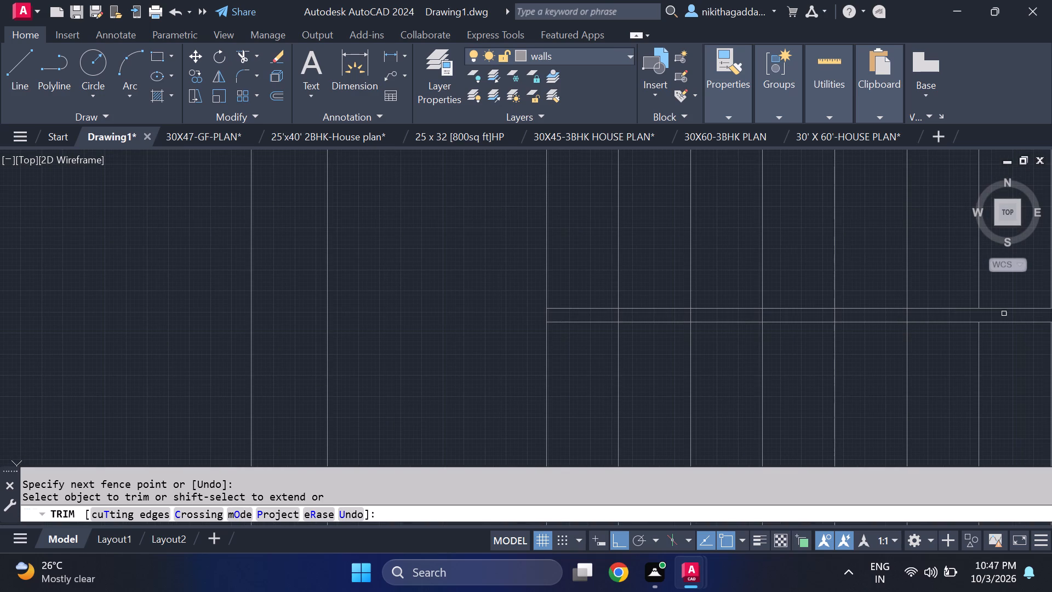
scroll(916, 318, up, 2)
drag(915, 315, 637, 323)
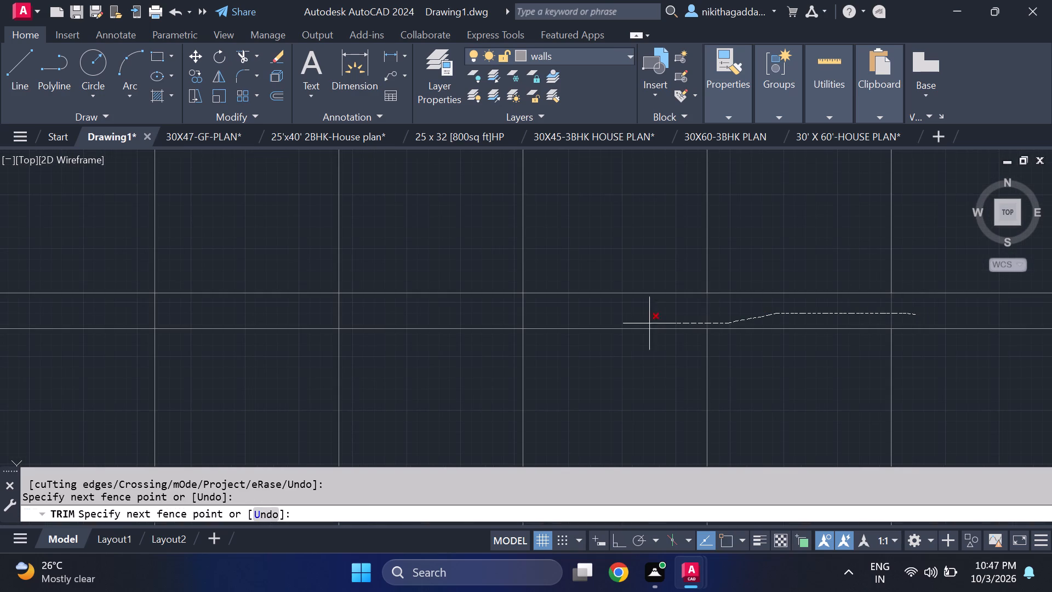
drag(637, 323, 310, 314)
scroll(316, 321, down, 4)
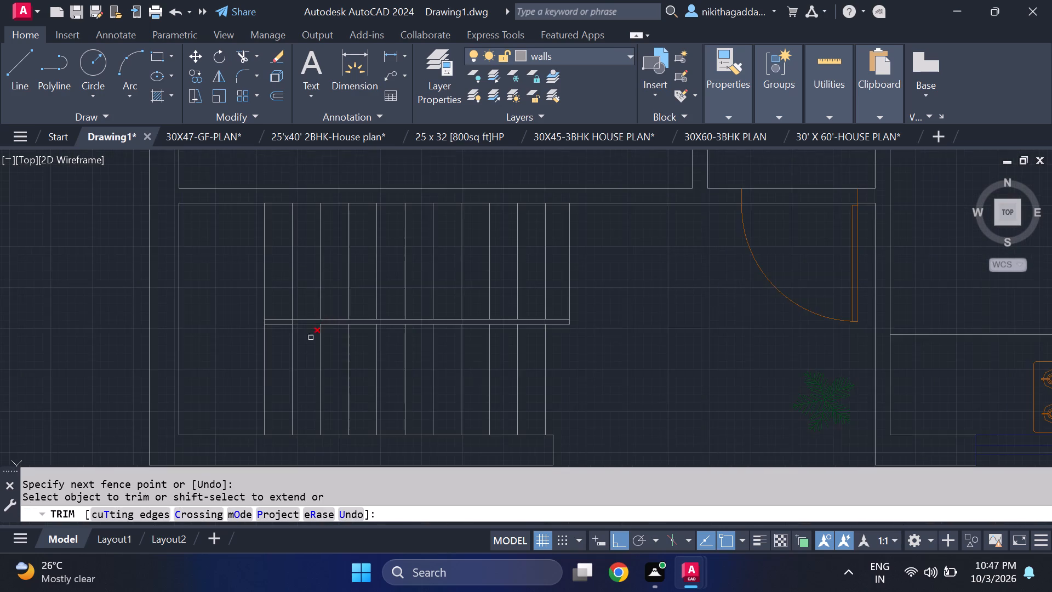
scroll(296, 328, up, 3)
drag(295, 306, 236, 299)
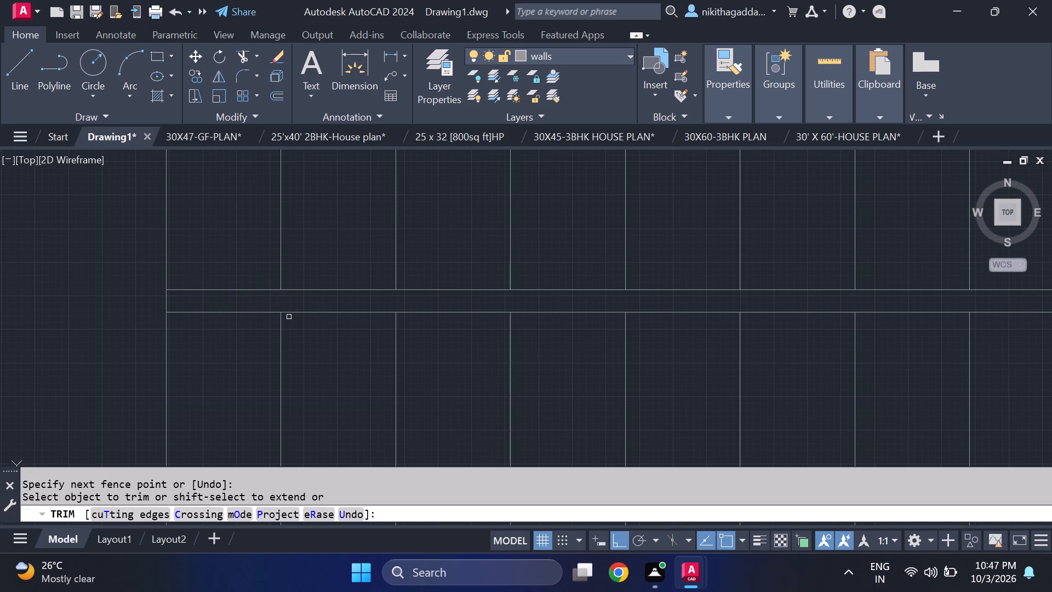
scroll(316, 337, down, 4)
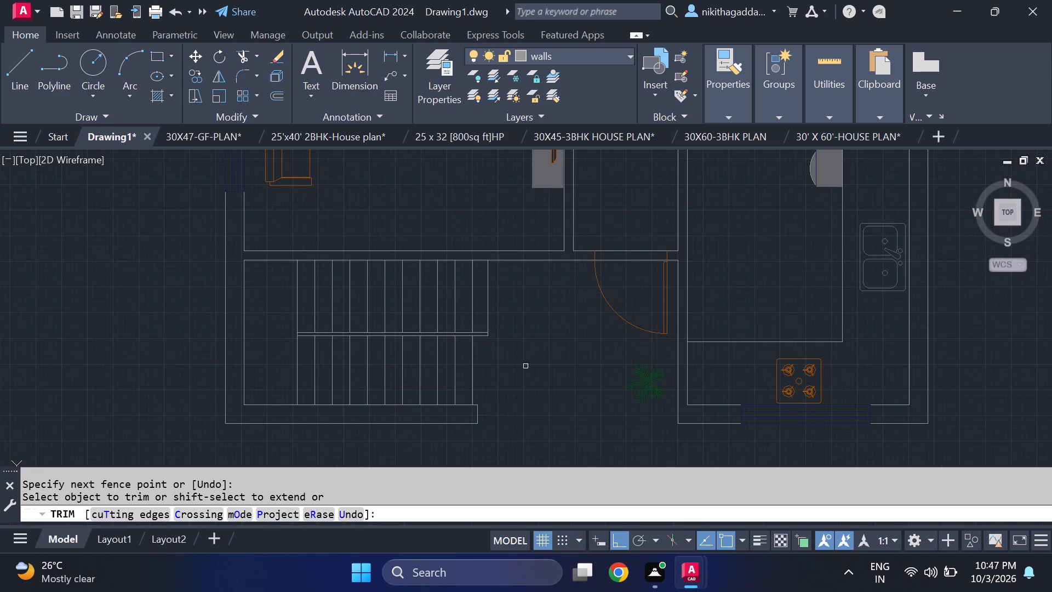
scroll(537, 366, down, 2)
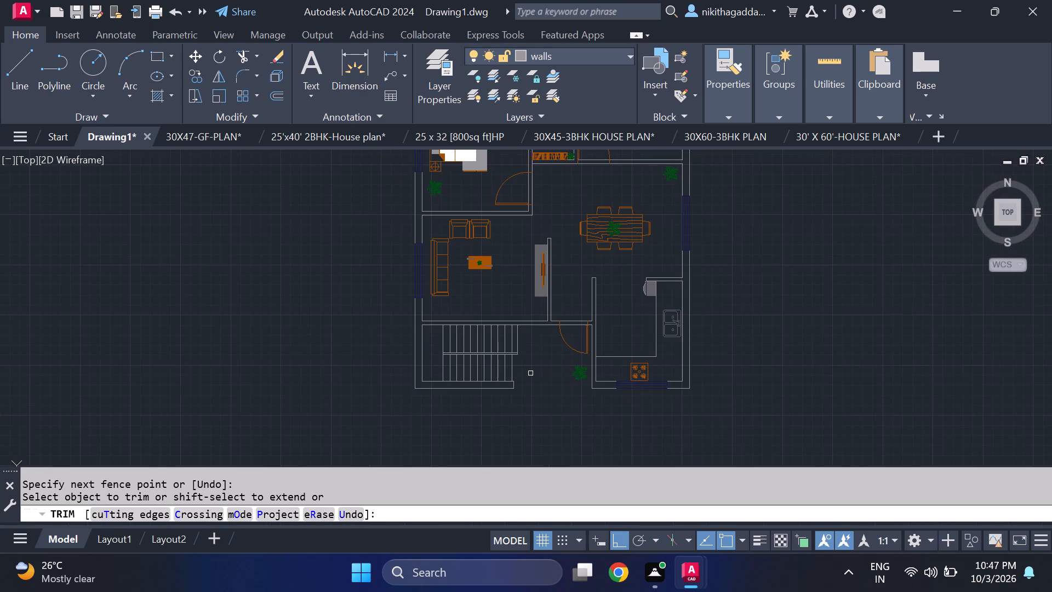
Draw the stair direction line from the lower flight's east edge: about 8'-6" west, 3' north across the landing, and 8'-8" east.
key(Escape)
key(l)
key(Return)
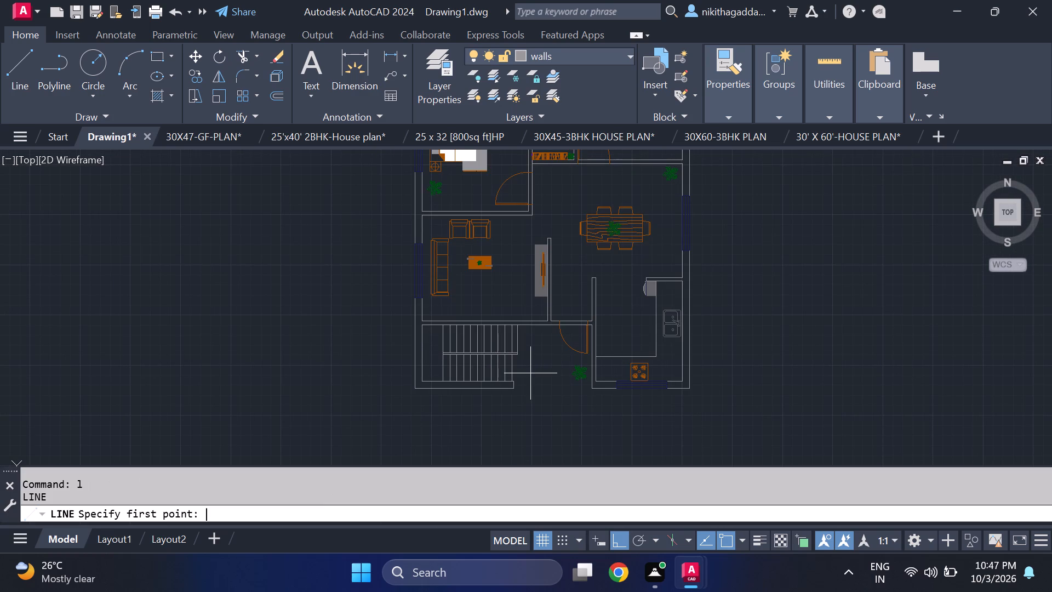
scroll(460, 369, up, 1)
scroll(501, 354, up, 1)
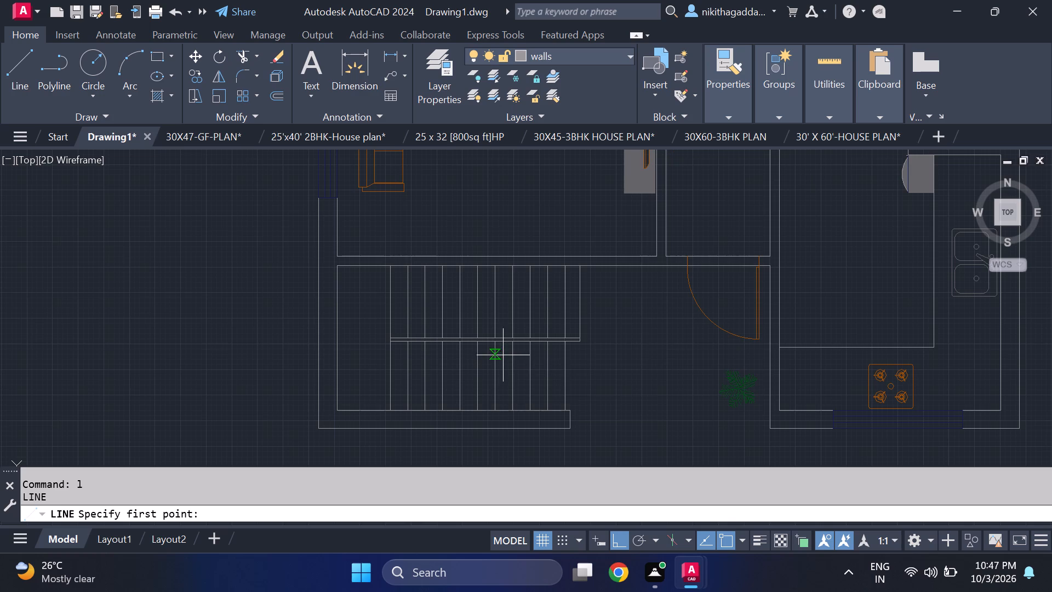
click(562, 373)
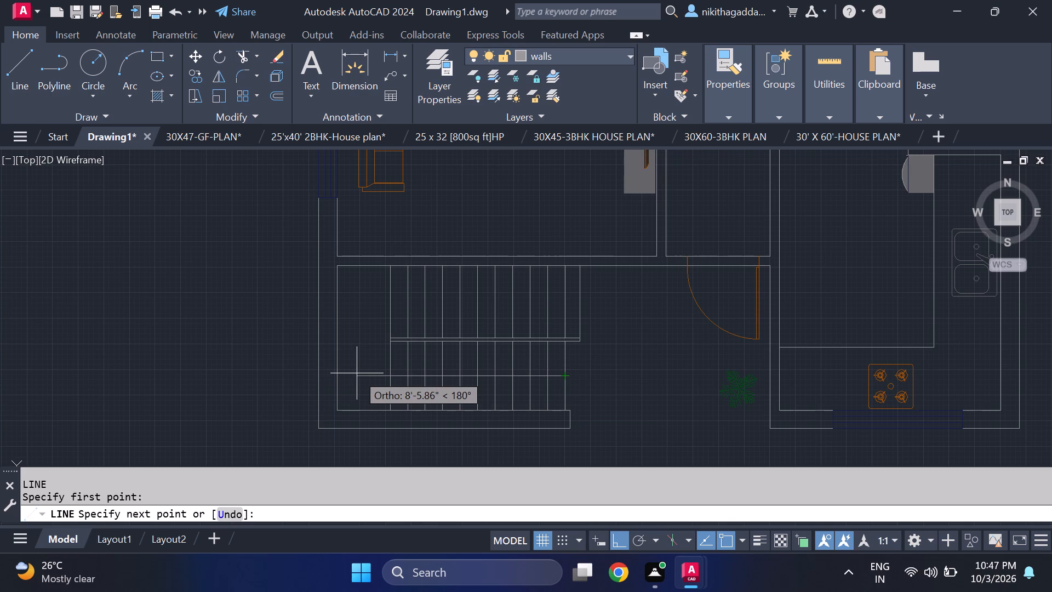
click(357, 373)
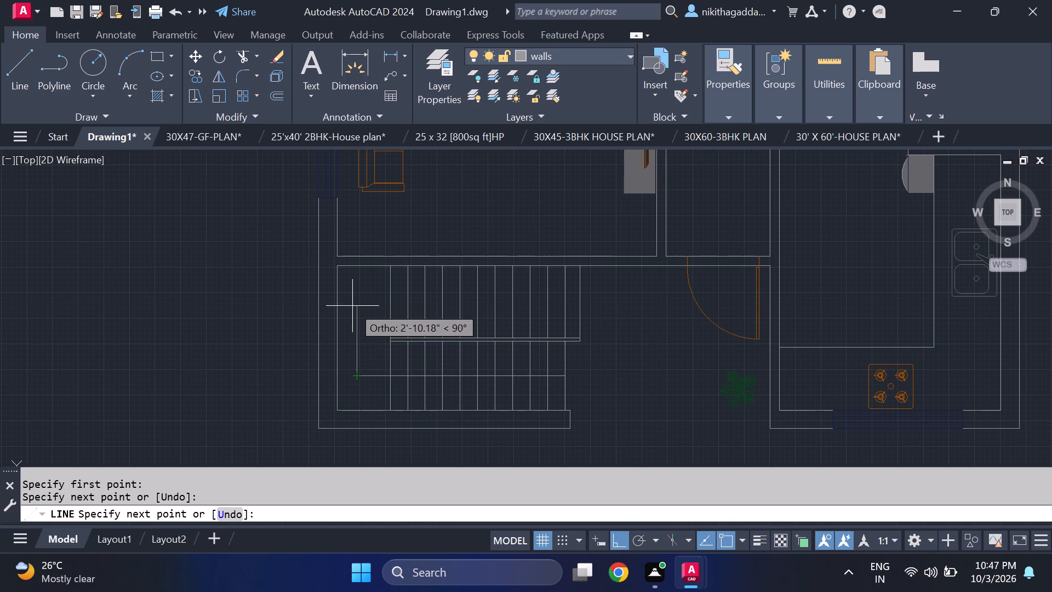
click(357, 302)
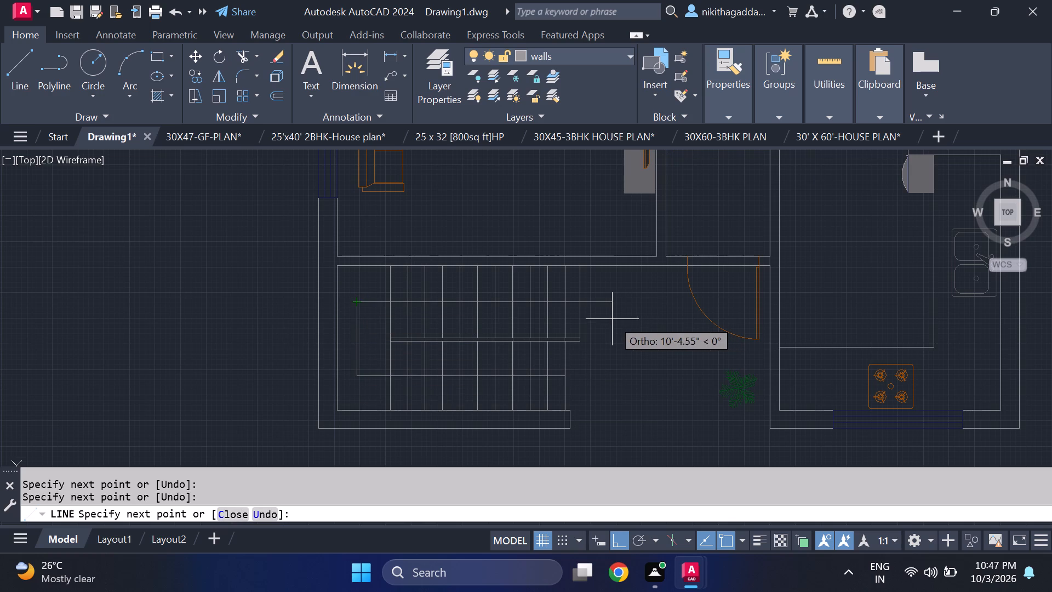
scroll(582, 311, up, 3)
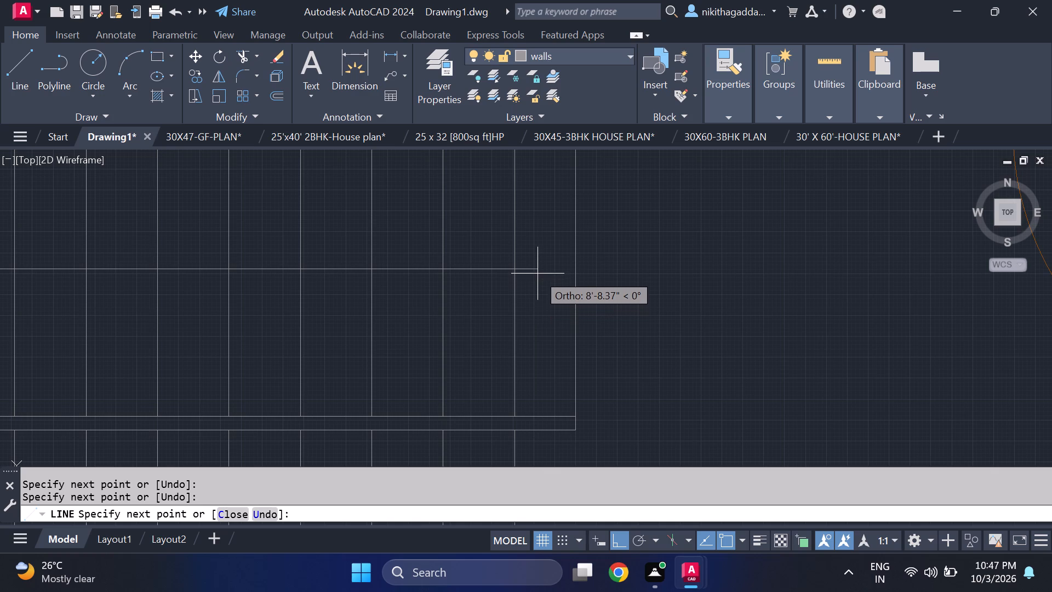
click(538, 272)
Draw a triangular arrowhead about 2.4 in long, pointing east, at the upper end of the stair direction line.
scroll(541, 258, up, 2)
click(538, 255)
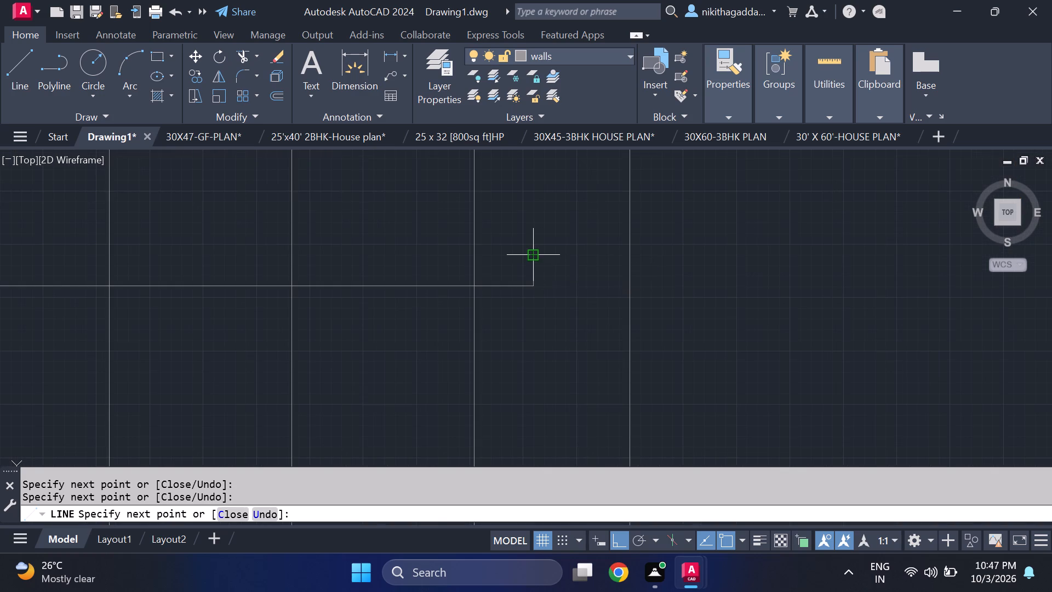
key(F8)
click(584, 285)
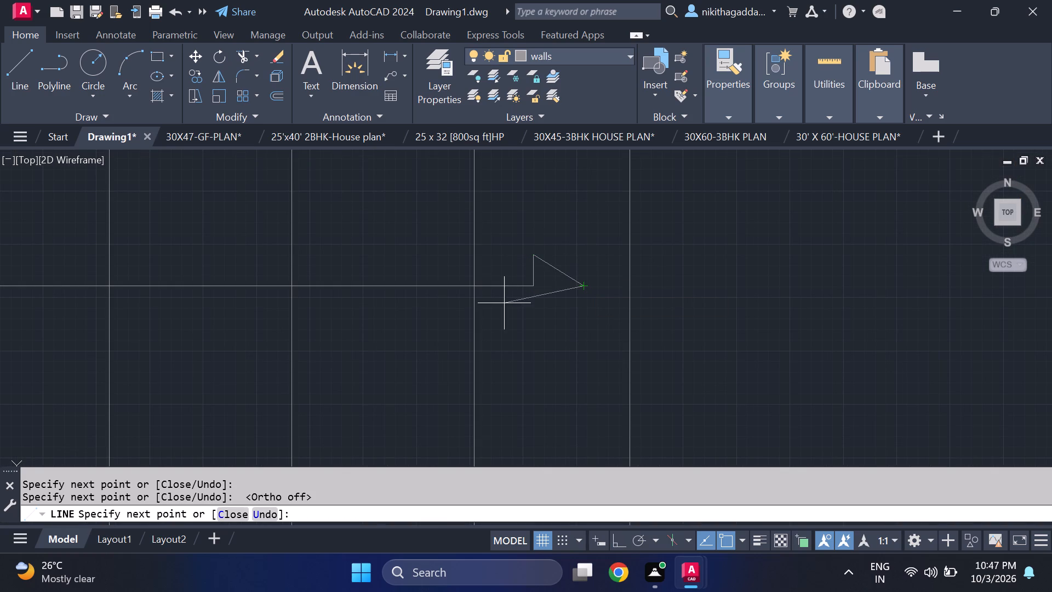
click(536, 321)
click(536, 282)
key(Escape)
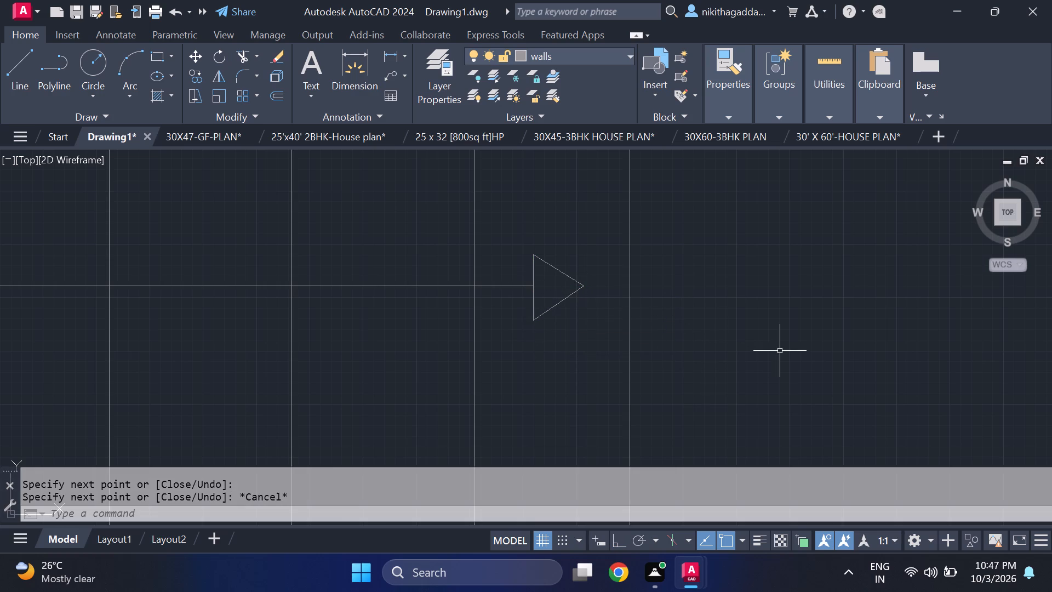
Fill the arrowhead with a solid hatch in black colour 250.
text(hatch)
key(Return)
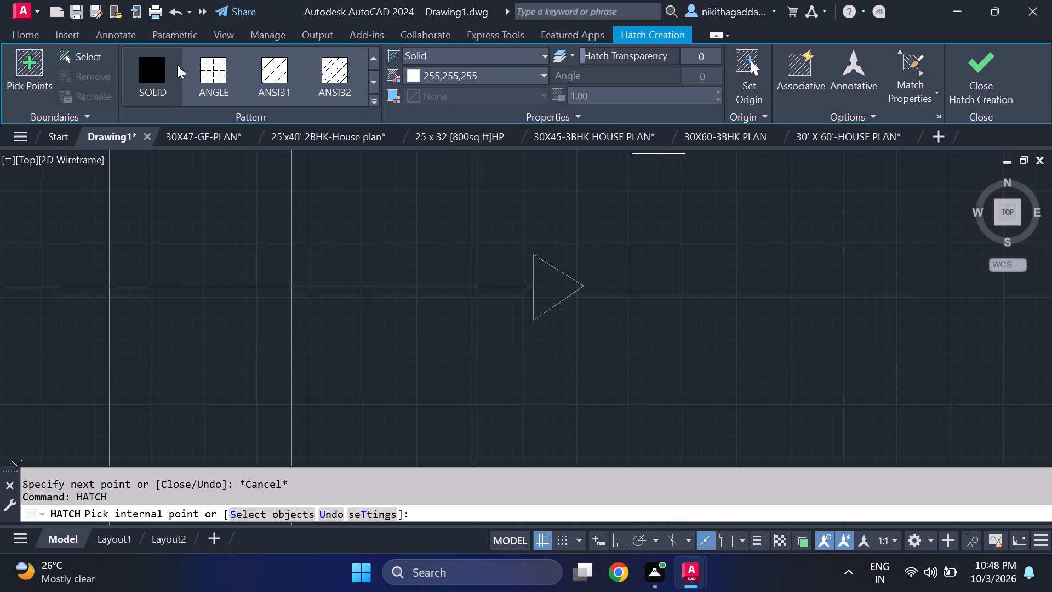
click(494, 69)
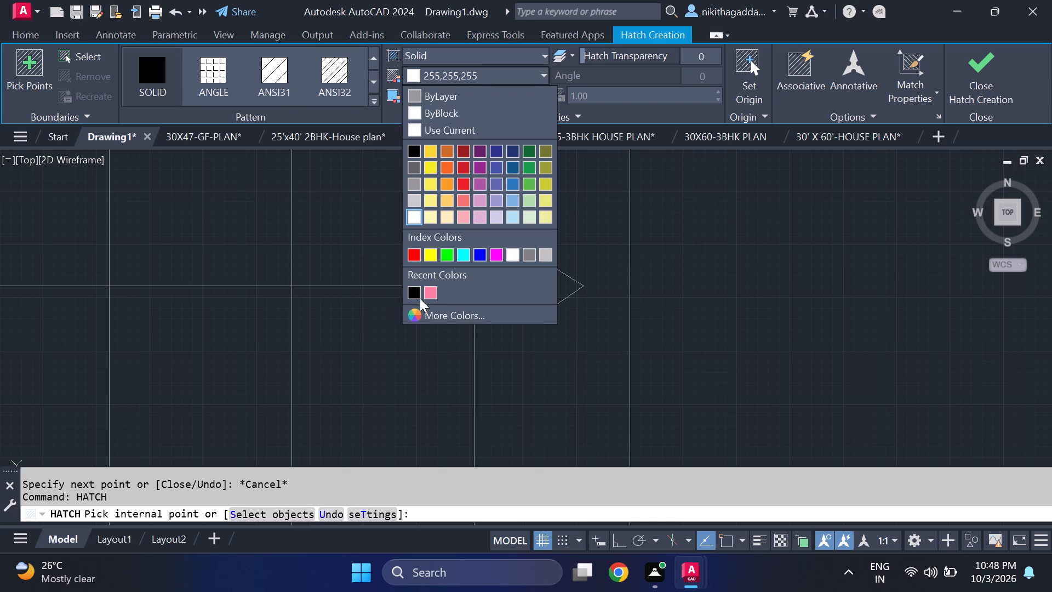
click(417, 294)
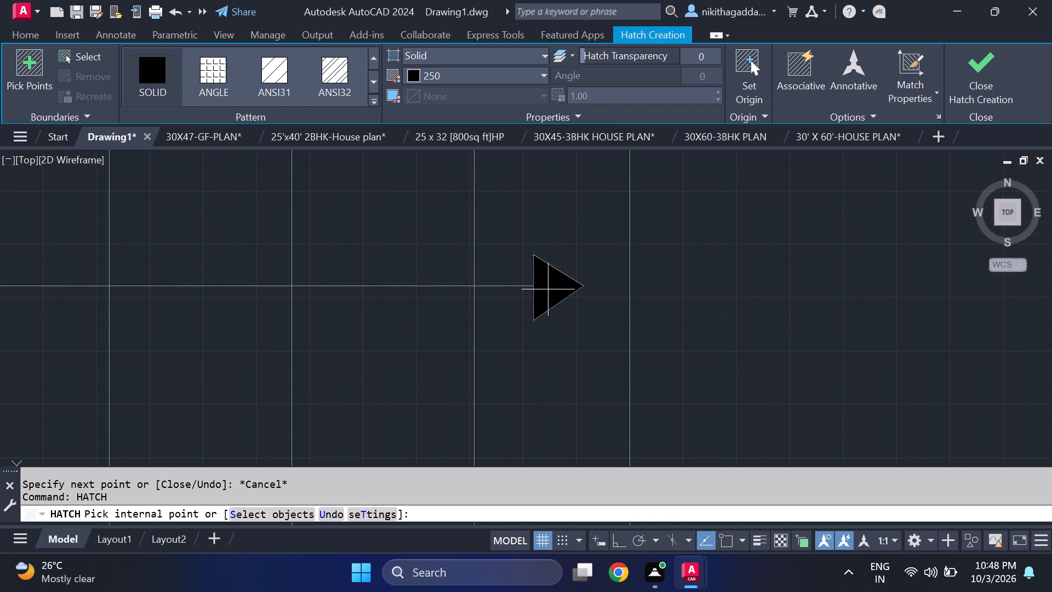
click(559, 284)
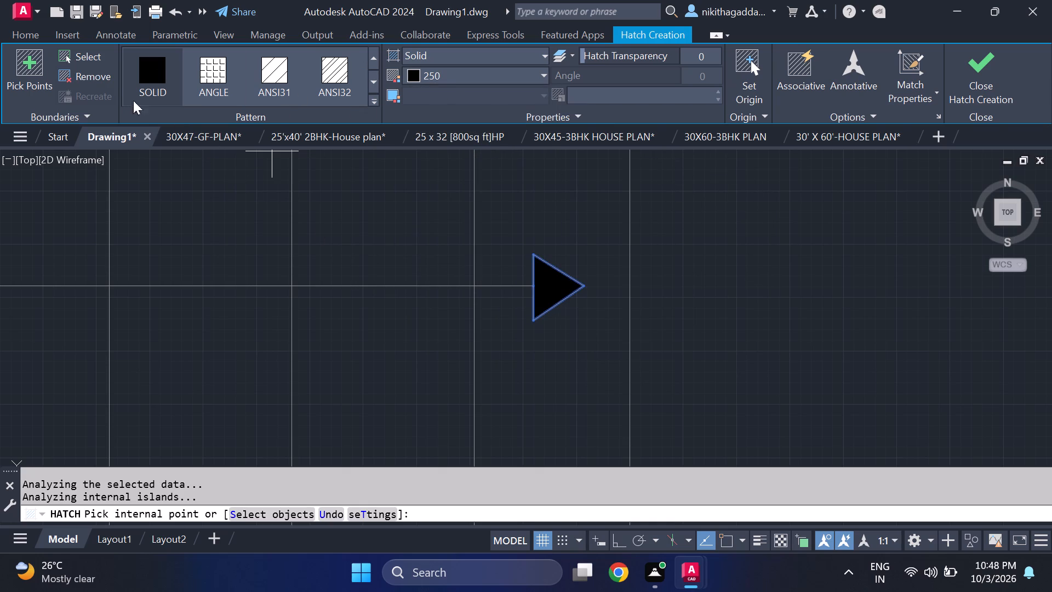
click(977, 78)
Draw a horizontal line across the porch opening along the outer wall face, from the stair wall's corner to the kitchen wall's corner.
scroll(774, 244, down, 5)
scroll(765, 293, down, 2)
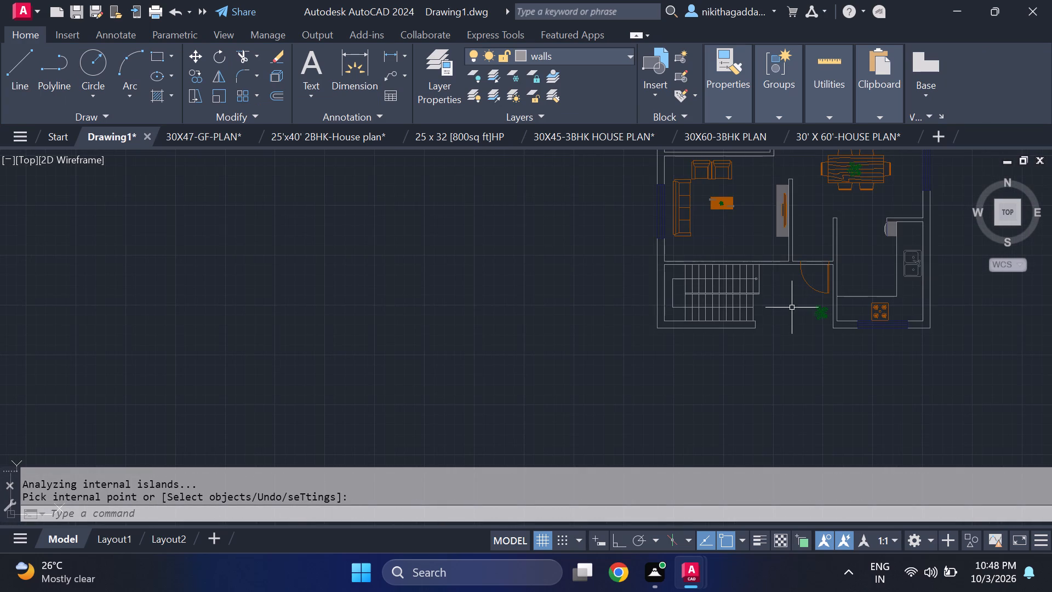
scroll(796, 352, up, 1)
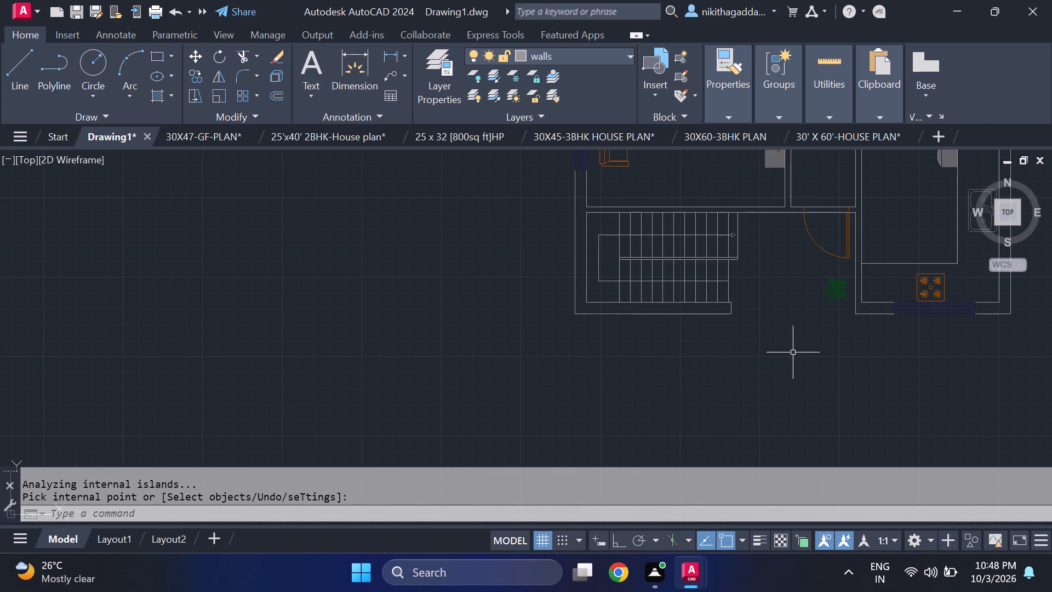
key(l)
key(Return)
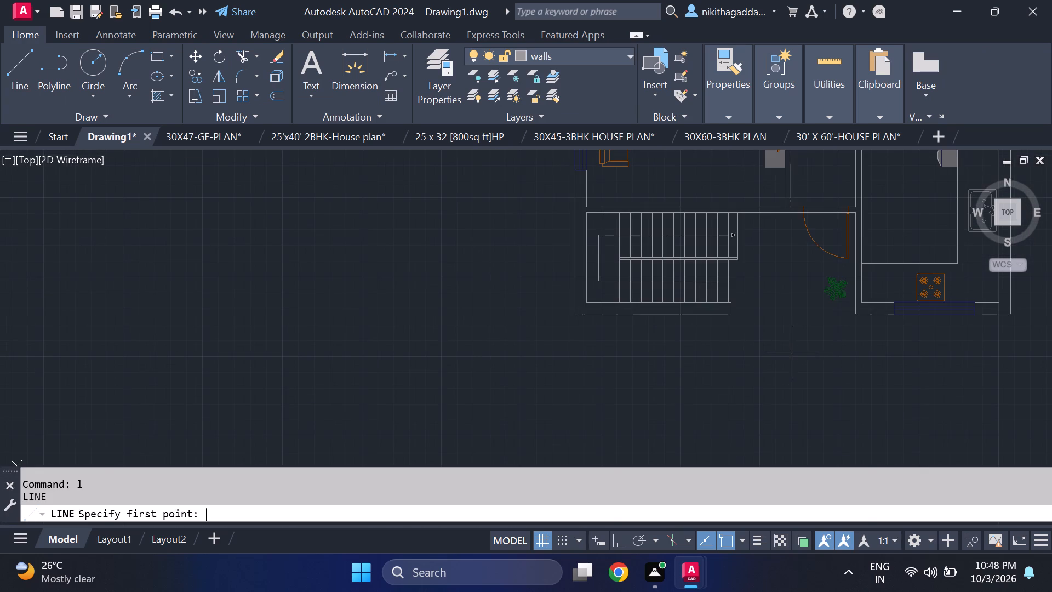
scroll(793, 352, up, 1)
scroll(696, 248, up, 3)
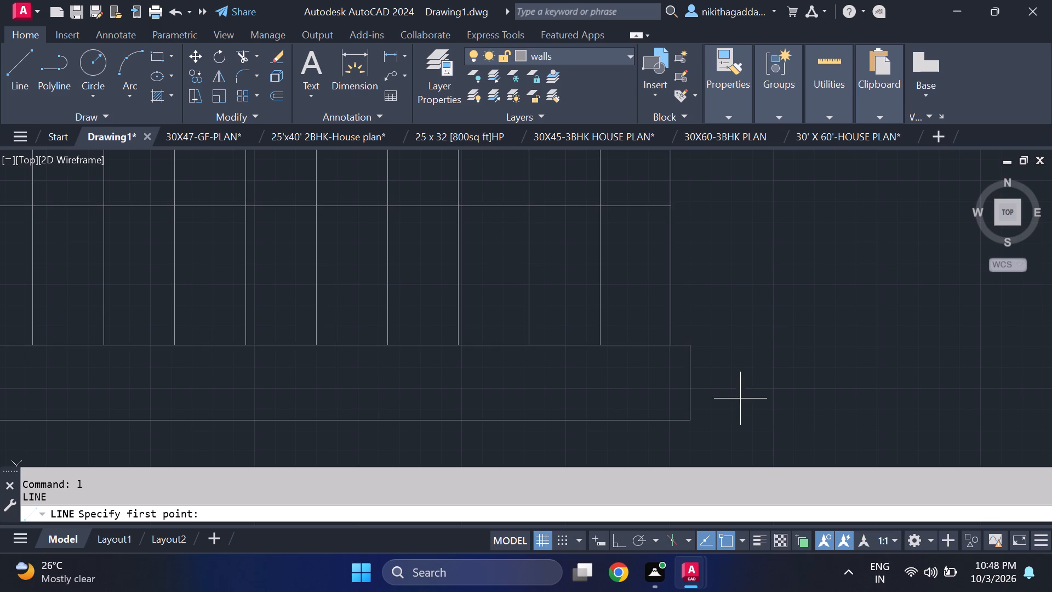
click(694, 420)
scroll(893, 405, down, 3)
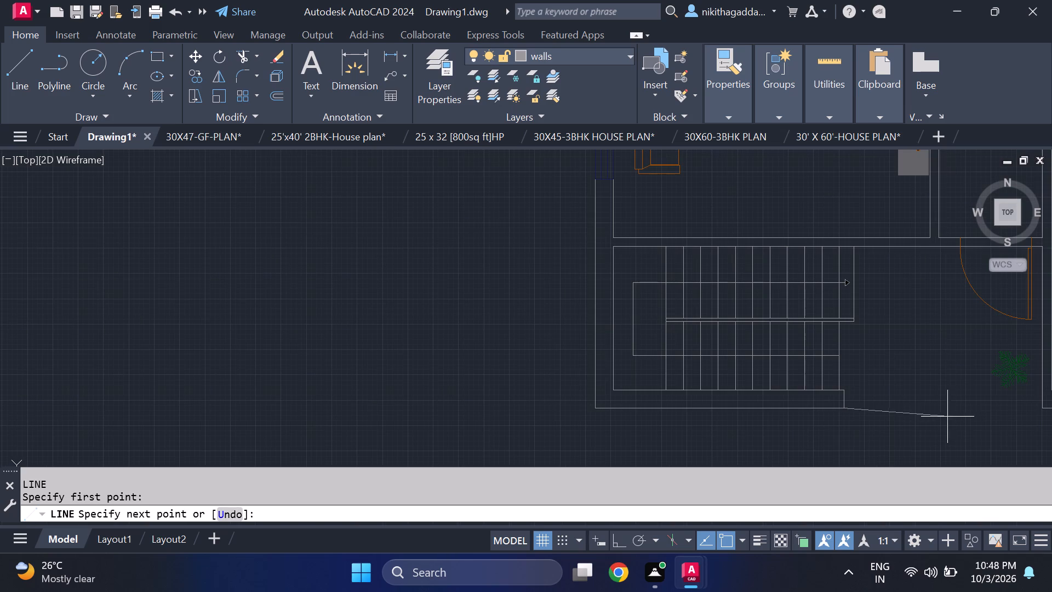
key(F8)
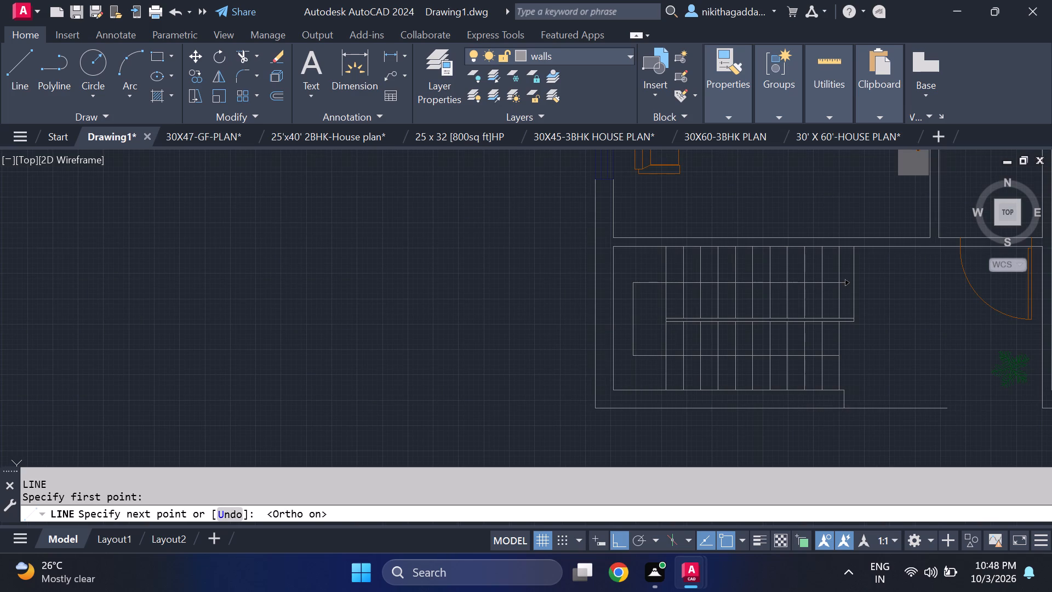
middle_click(925, 384)
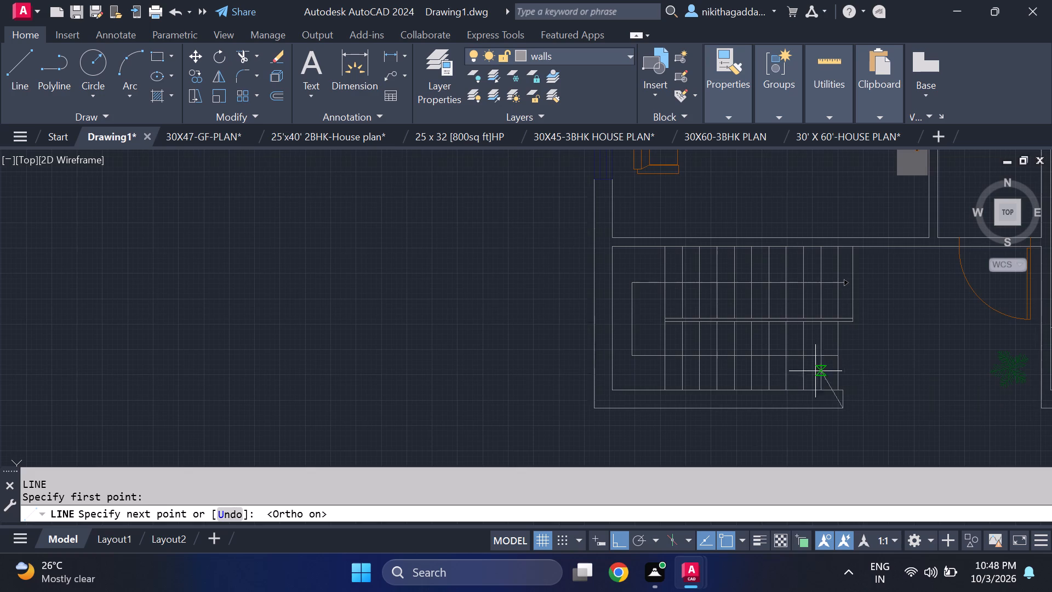
scroll(1033, 399, down, 3)
middle_drag(1036, 455, 879, 408)
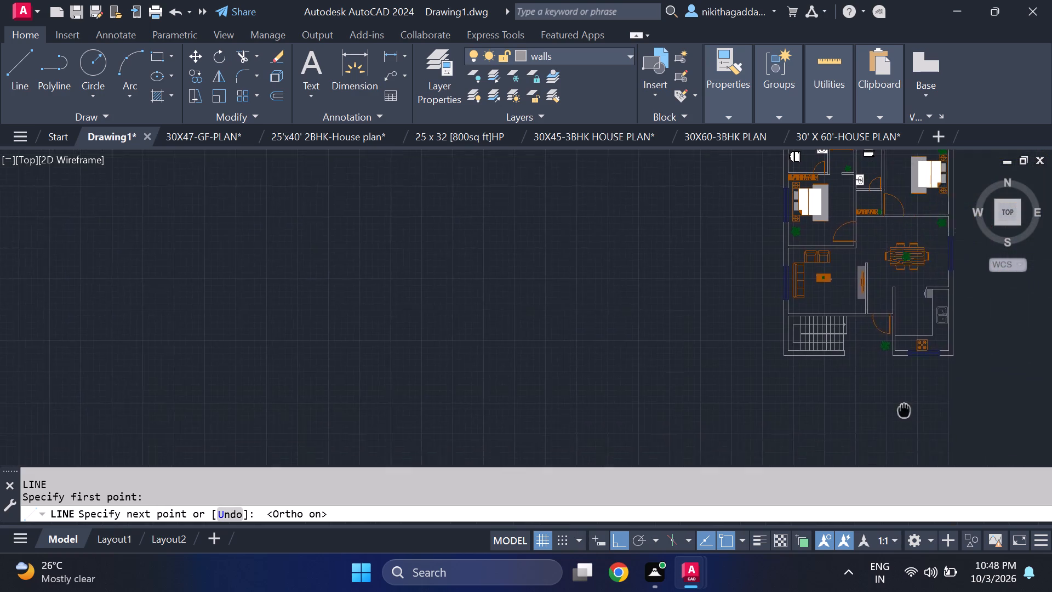
middle_drag(879, 408, 747, 418)
scroll(737, 377, up, 6)
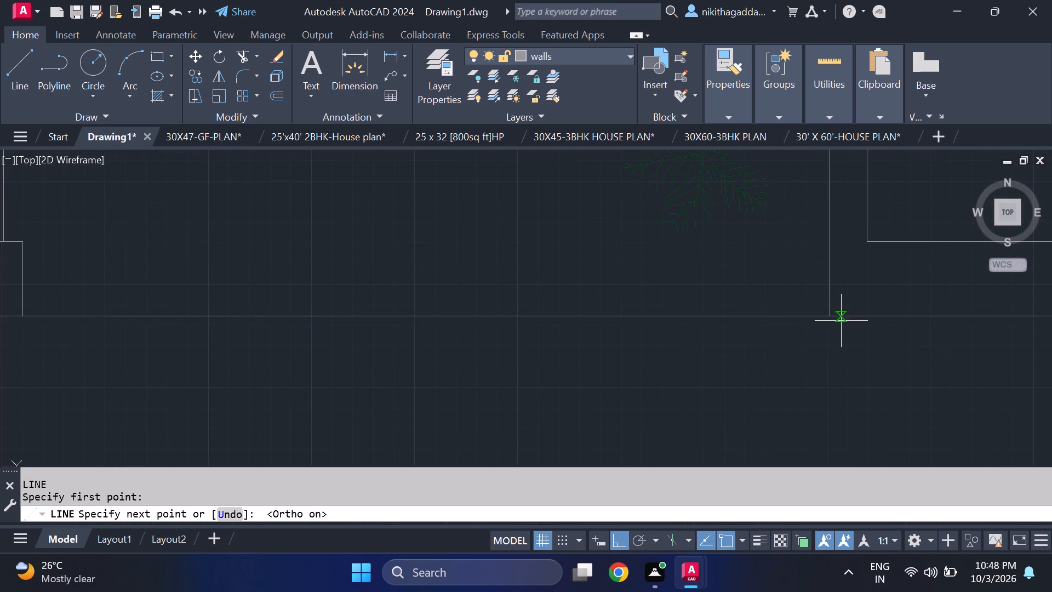
click(832, 317)
scroll(927, 366, down, 1)
key(Escape)
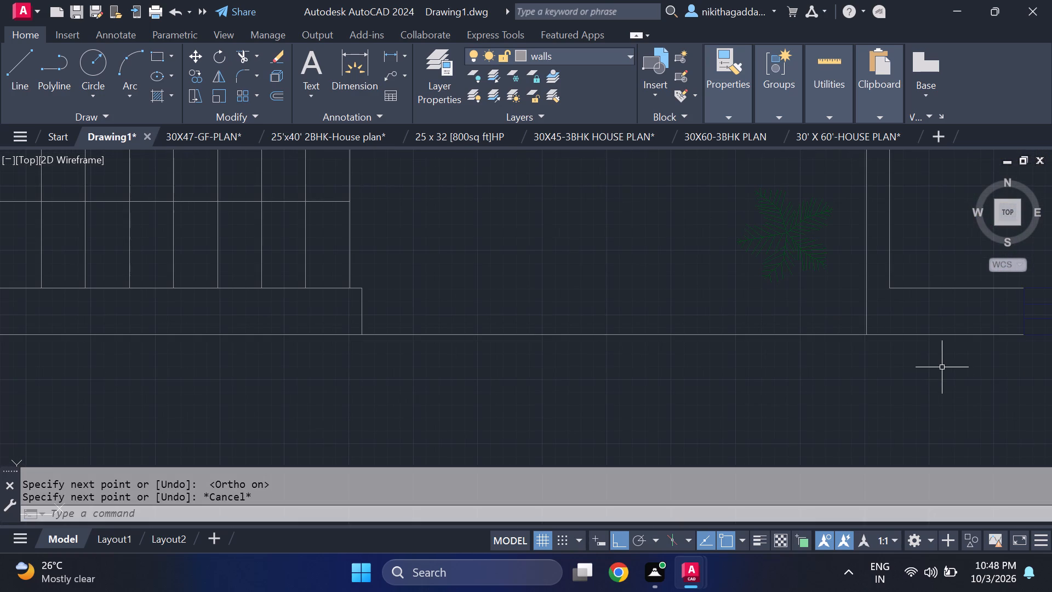
Draw a second horizontal line across the porch opening, just south of the inner wall face, between the two wall ends.
key(space)
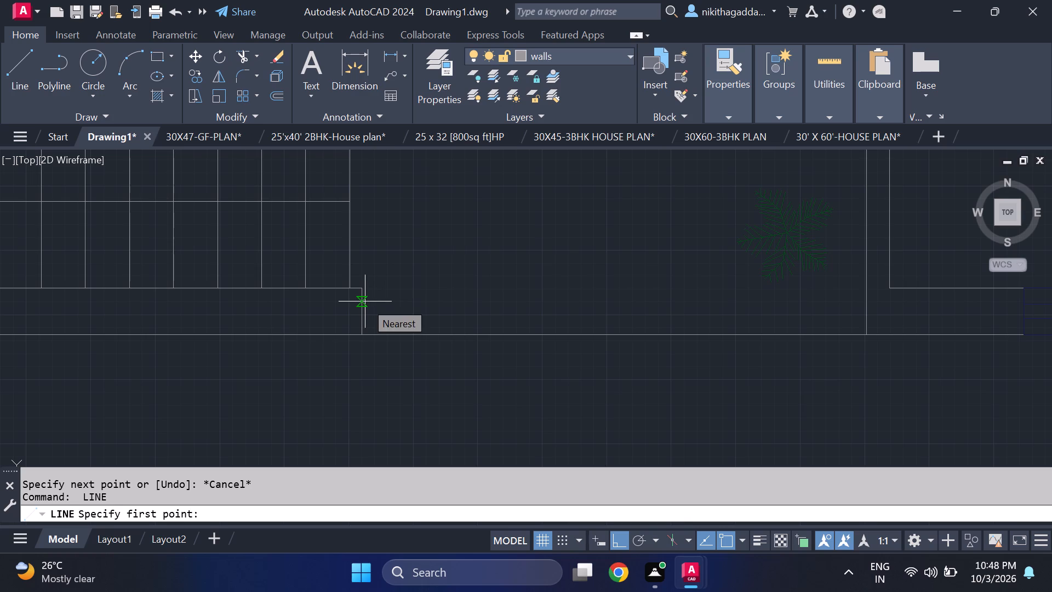
click(365, 299)
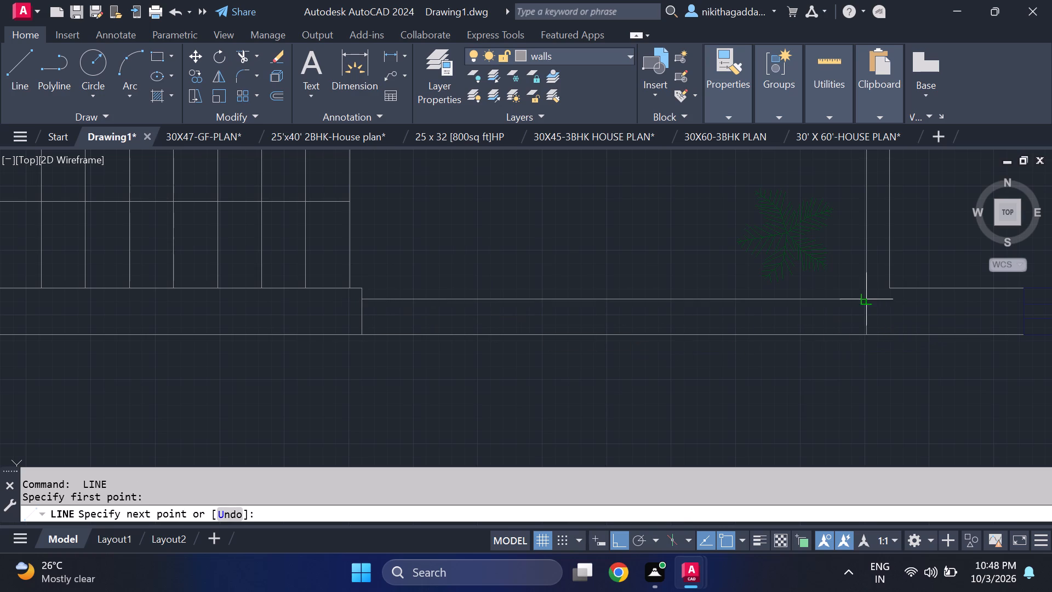
click(870, 302)
key(Escape)
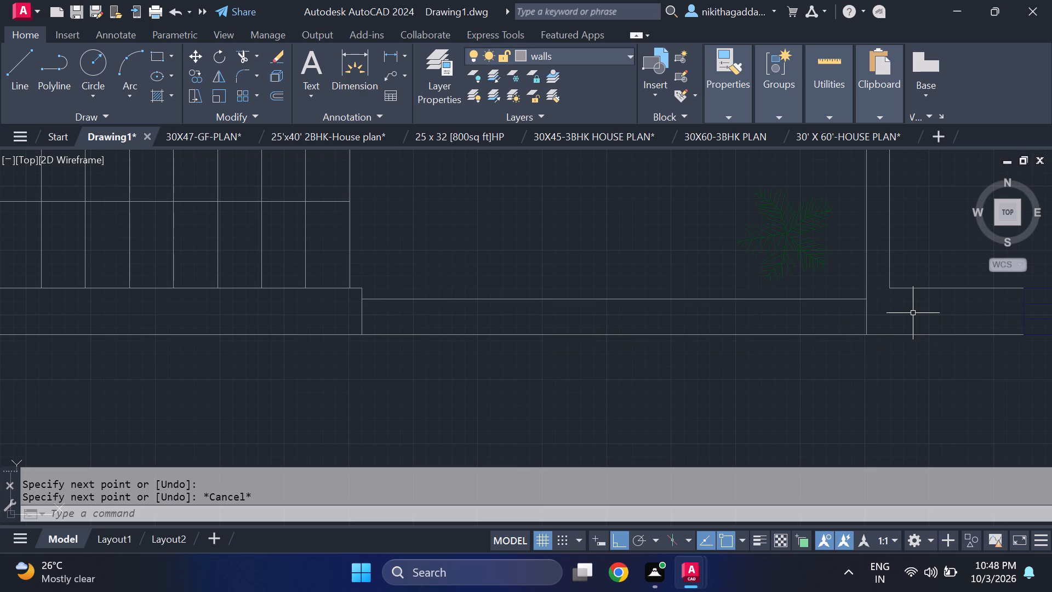
Draw a three-sided outline about 1'-4" deep and 7 in wide, projecting south from the outer wall just west of the porch opening.
scroll(801, 345, down, 3)
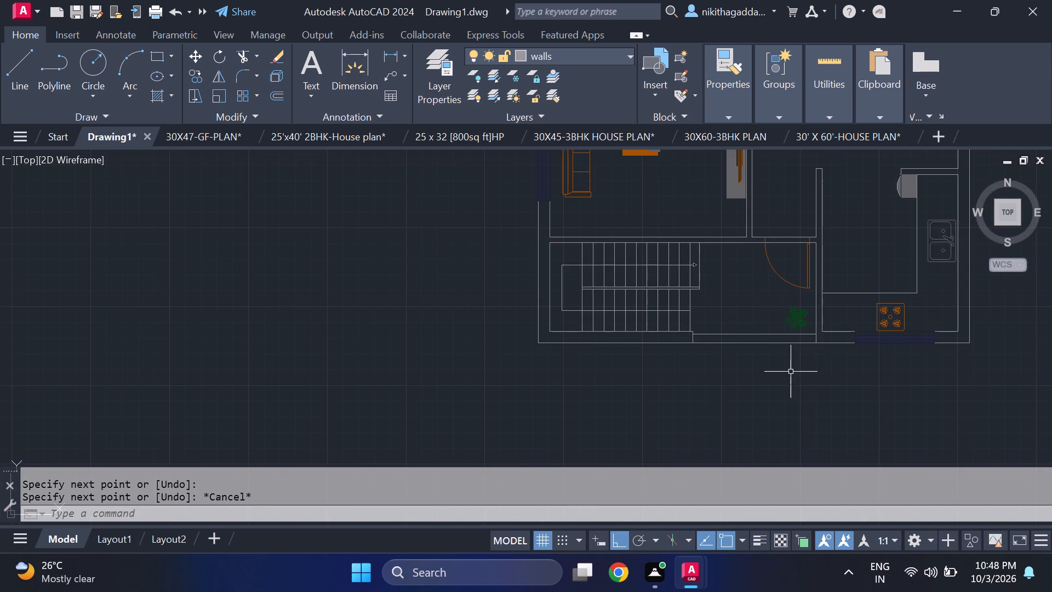
key(l)
key(Return)
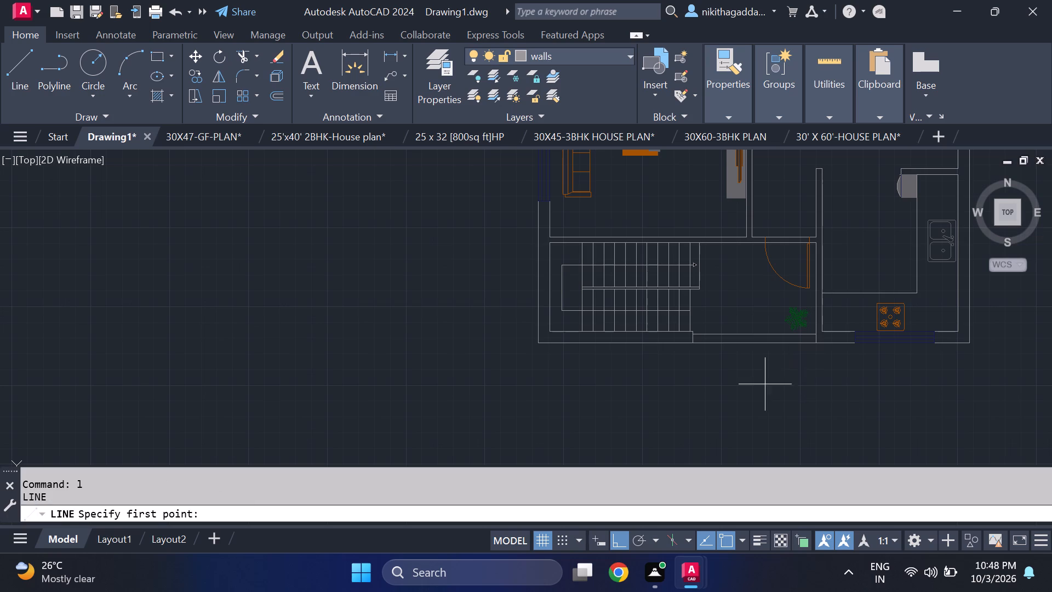
scroll(756, 387, up, 1)
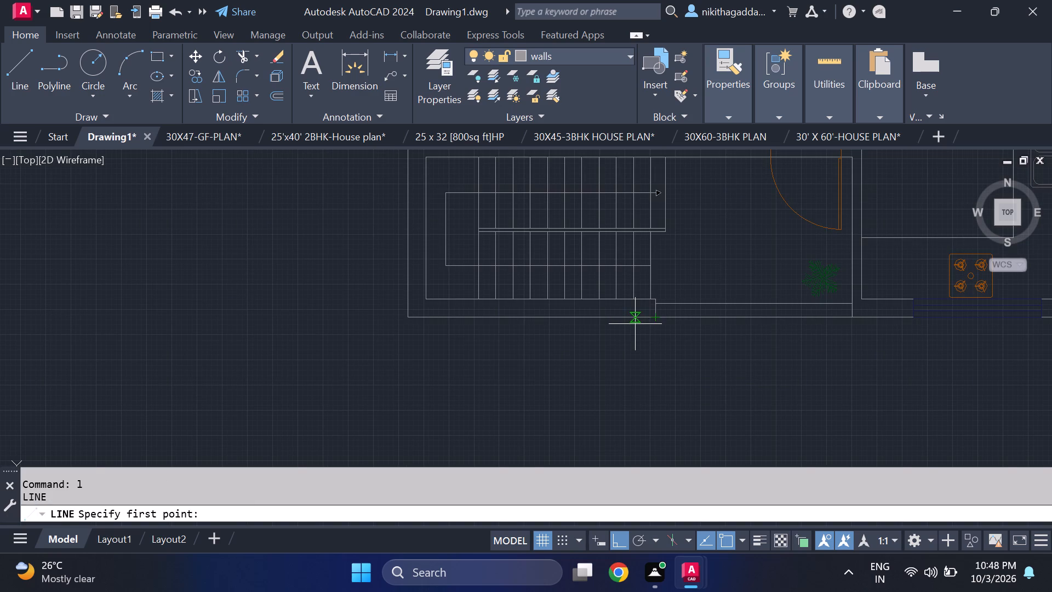
click(638, 321)
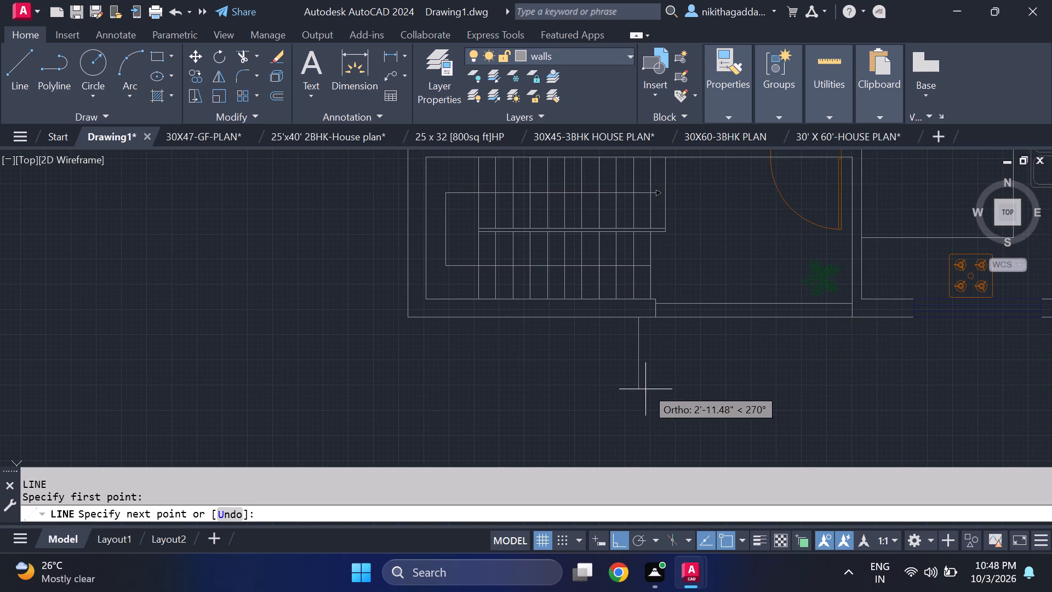
scroll(660, 363, up, 2)
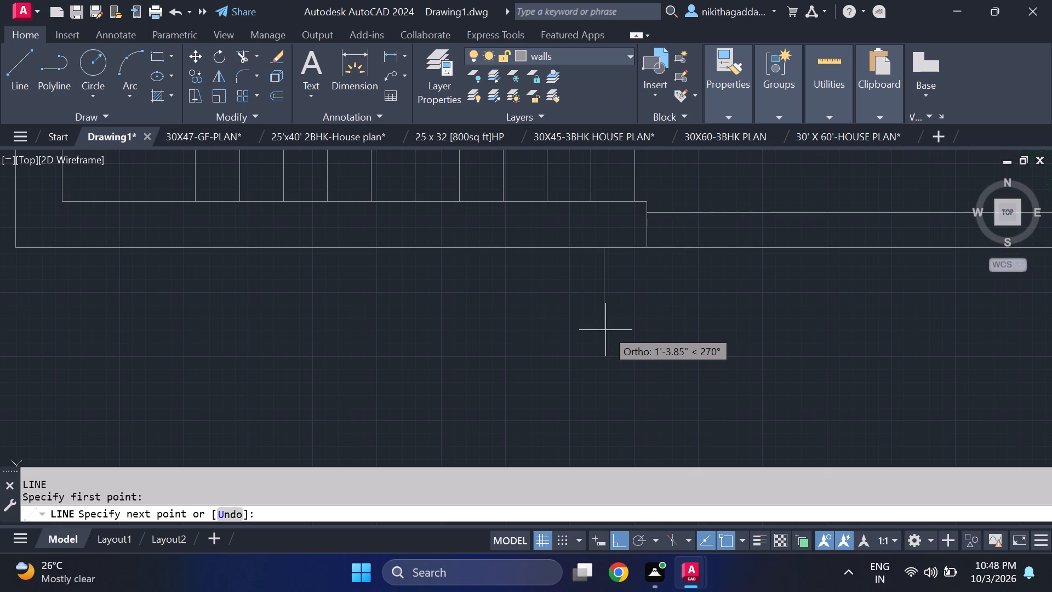
click(605, 330)
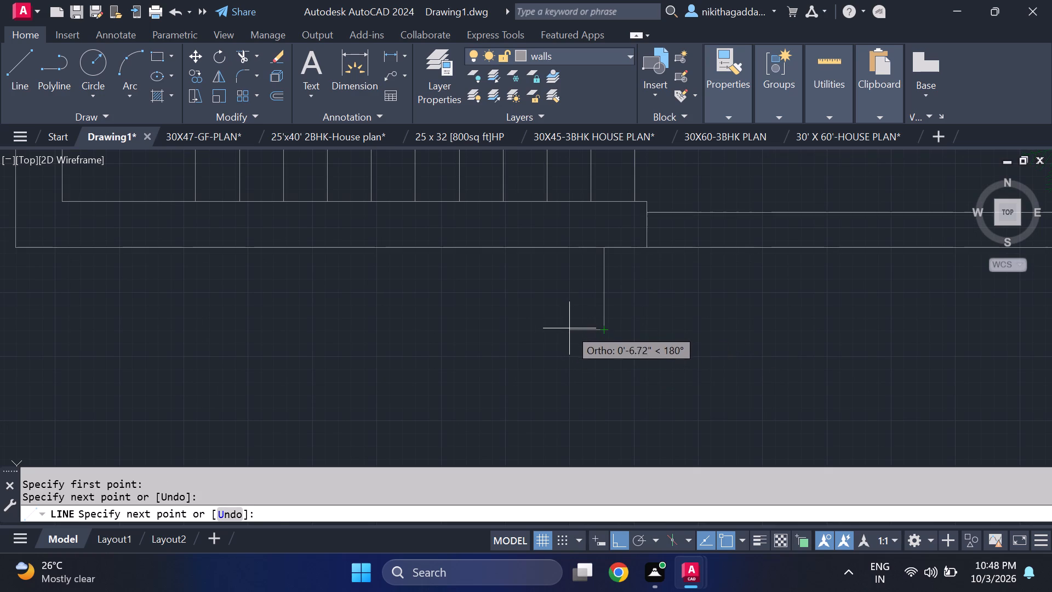
click(569, 328)
click(571, 254)
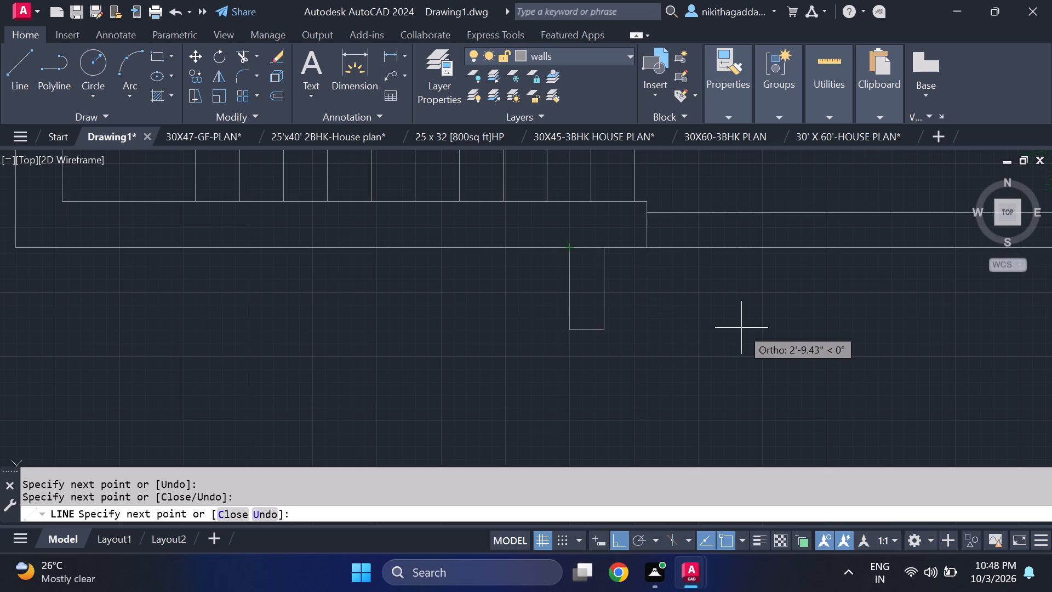
key(Escape)
Copy the three-sided outline about 10 ft east along the outer wall, placing it just east of the porch opening.
scroll(731, 333, down, 2)
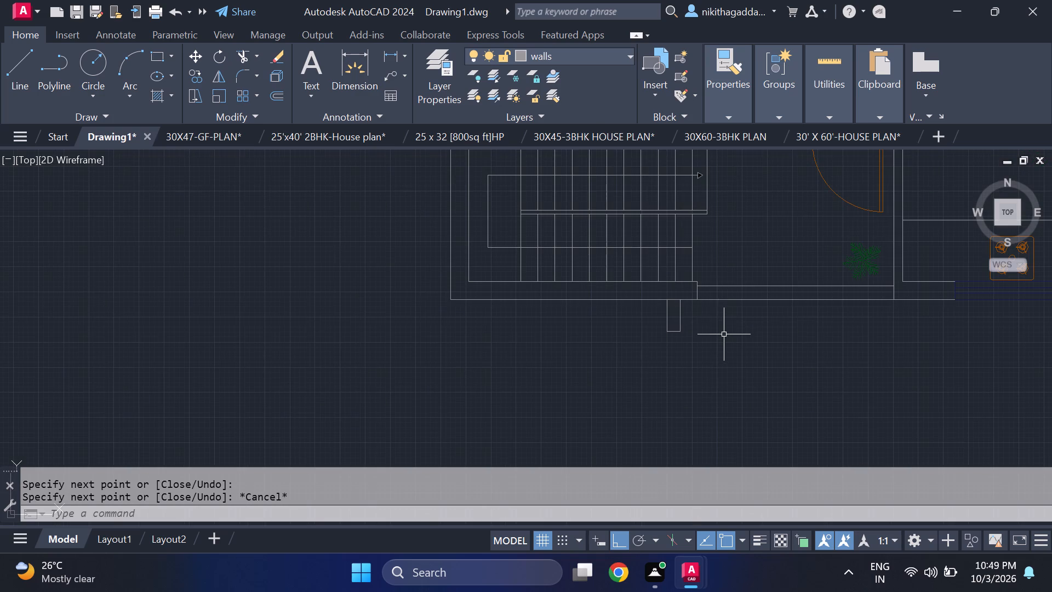
scroll(714, 304, up, 2)
drag(655, 325, 622, 322)
click(488, 345)
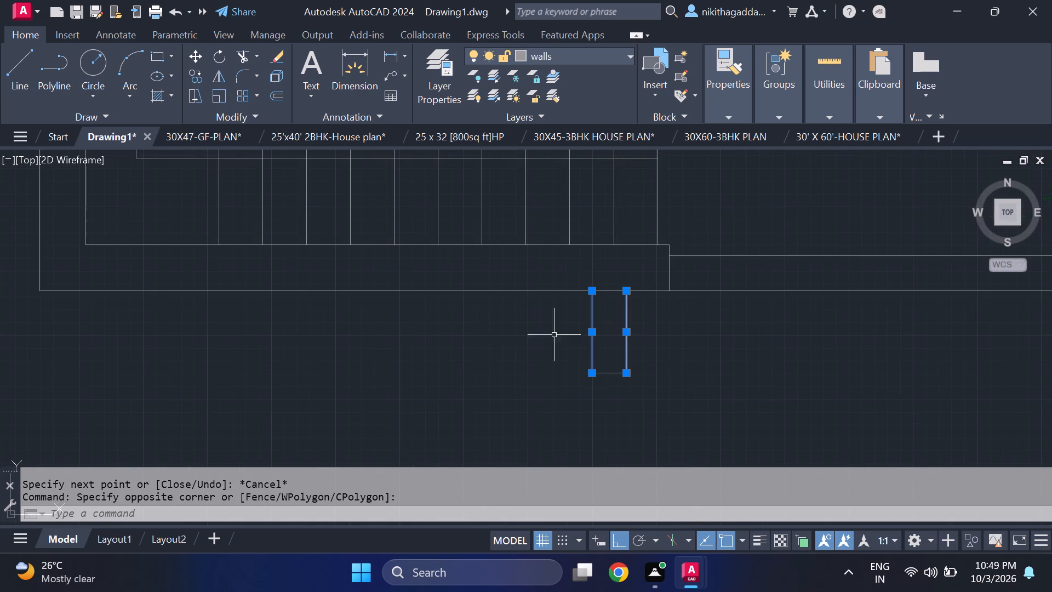
click(608, 373)
text(co)
key(Return)
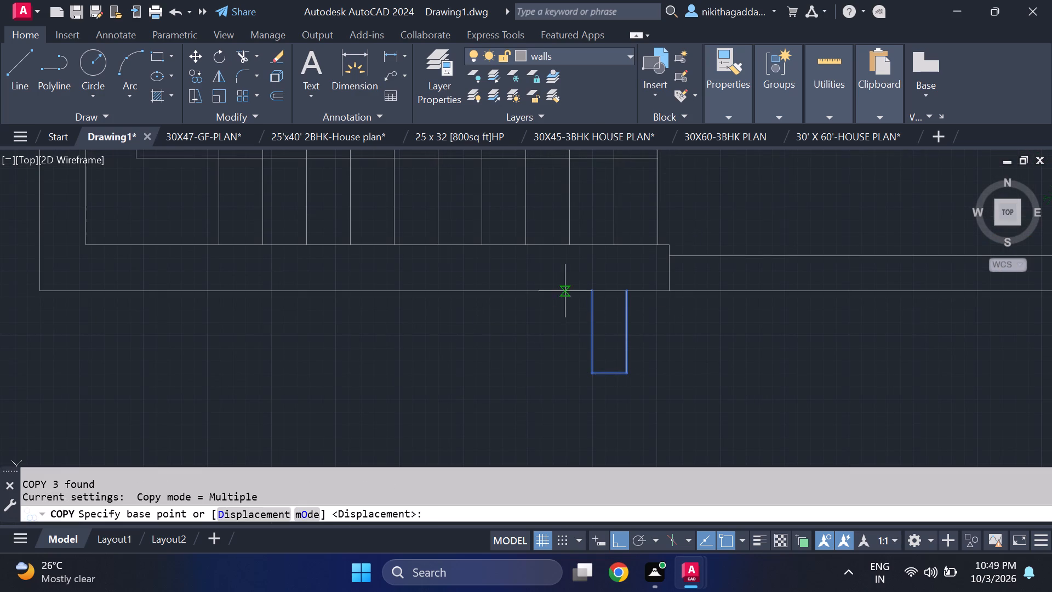
click(591, 295)
scroll(888, 297, down, 2)
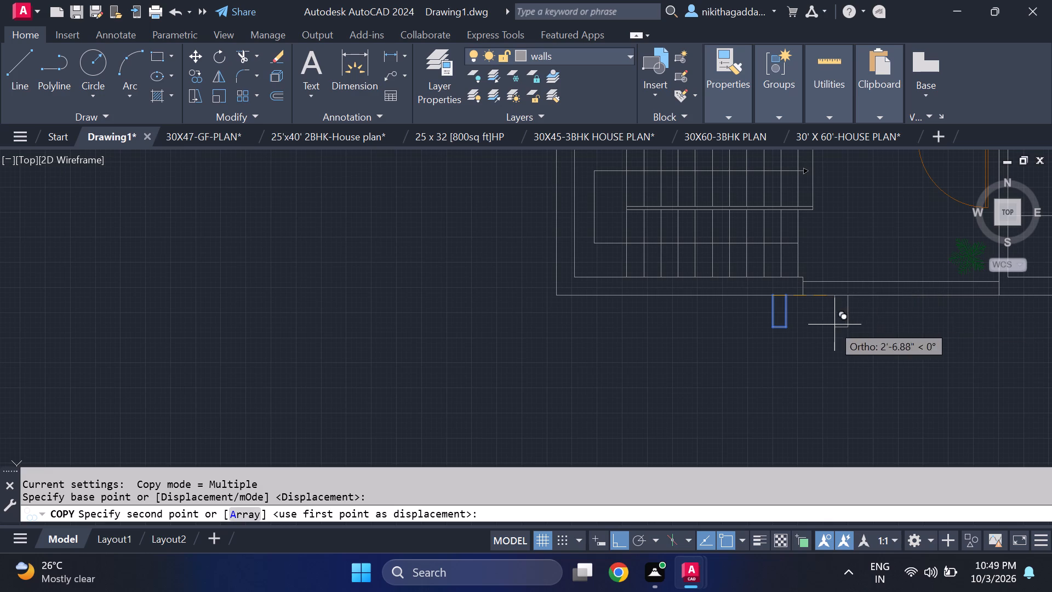
scroll(1010, 325, down, 2)
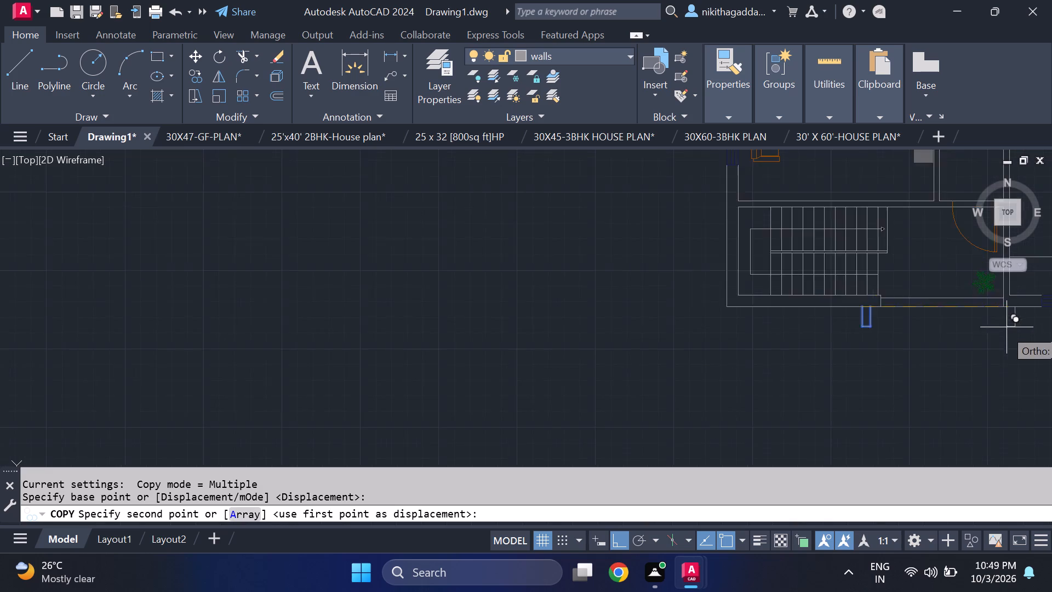
scroll(949, 388, down, 1)
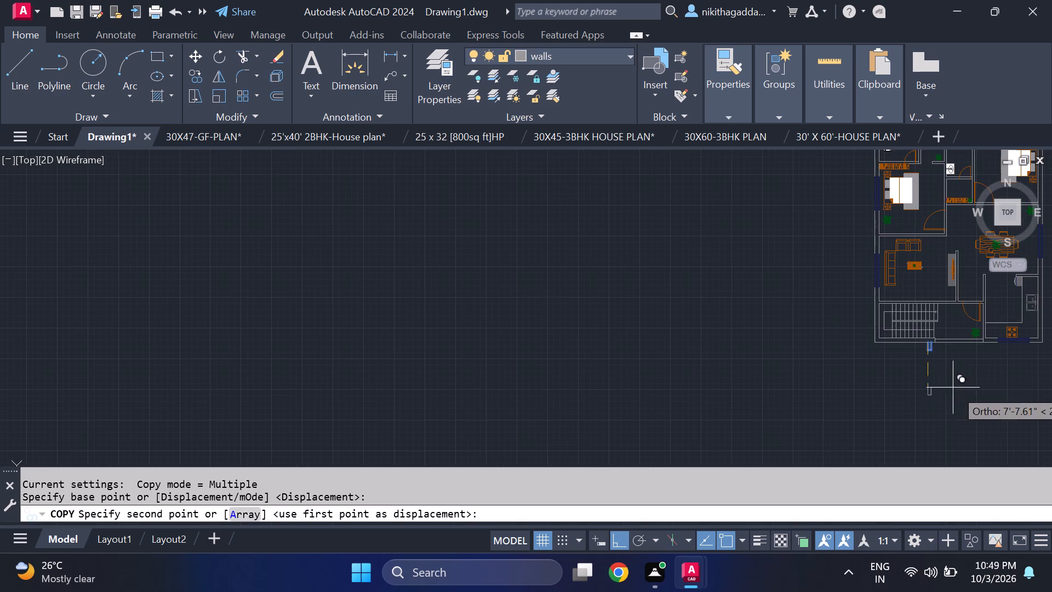
middle_drag(962, 321, 651, 344)
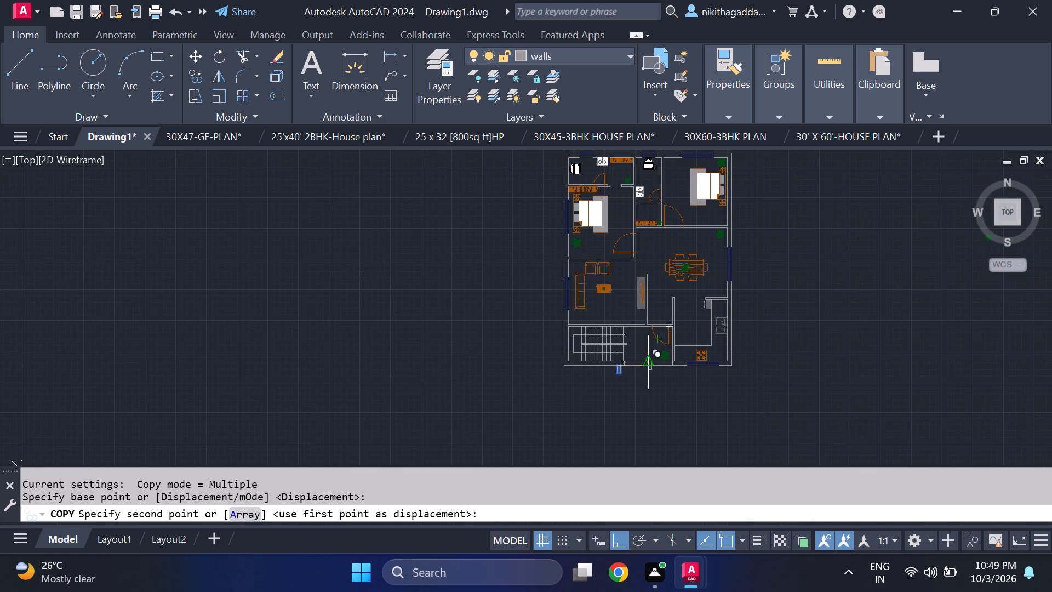
scroll(681, 386, up, 3)
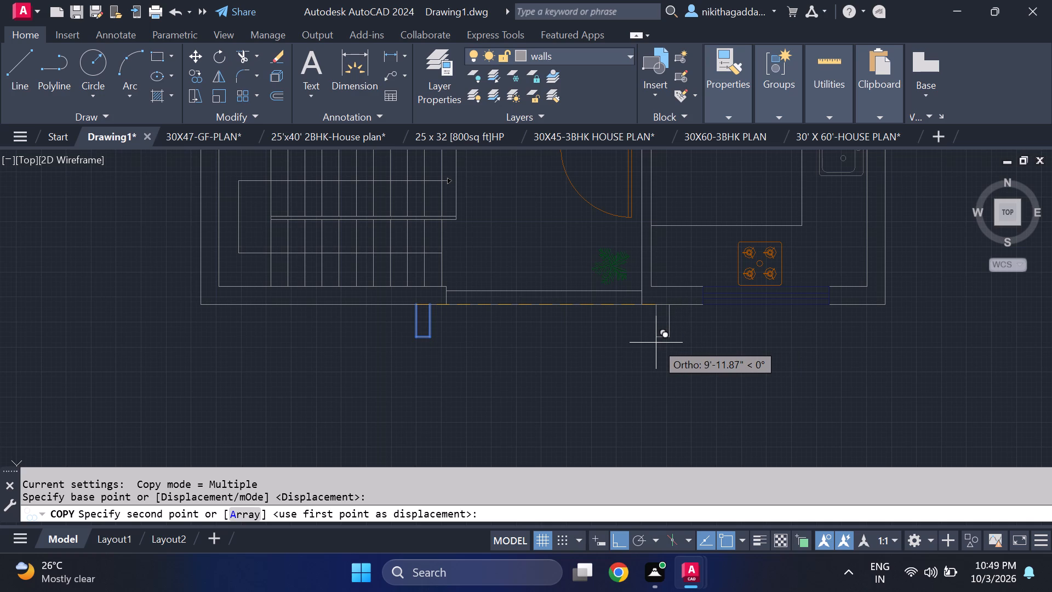
click(653, 343)
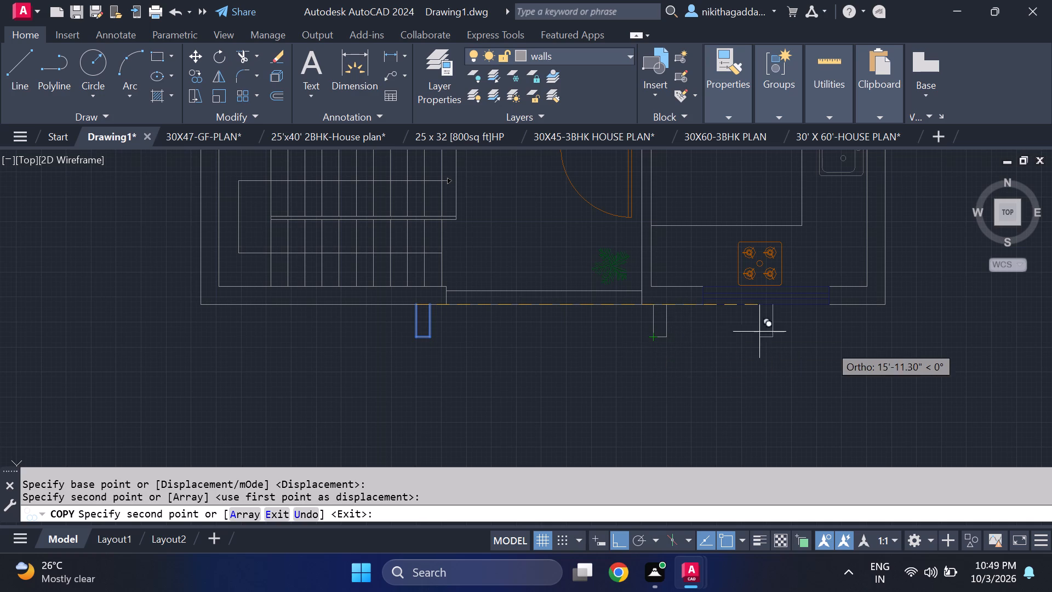
key(Escape)
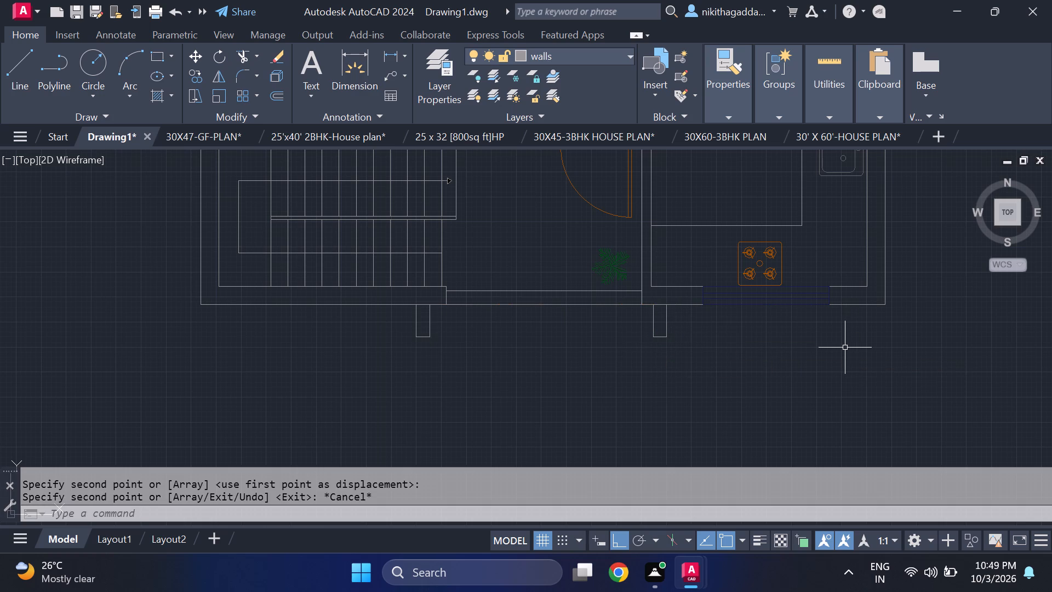
Draw a horizontal line between the two outlines' inner sides, starting from the midpoint of the west outline's inner side.
key(l)
key(Return)
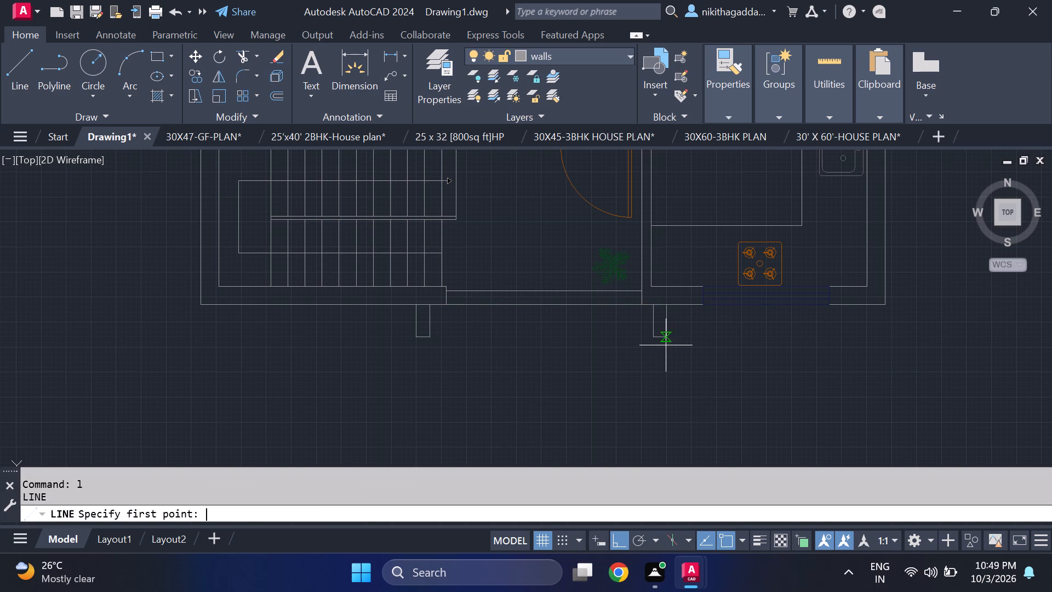
scroll(427, 325, up, 1)
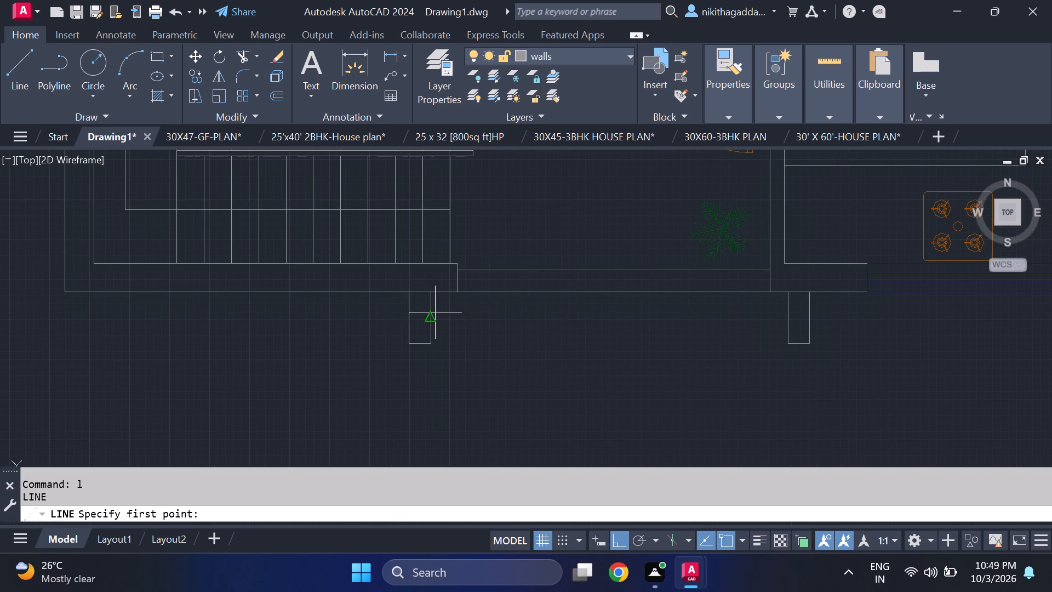
click(430, 314)
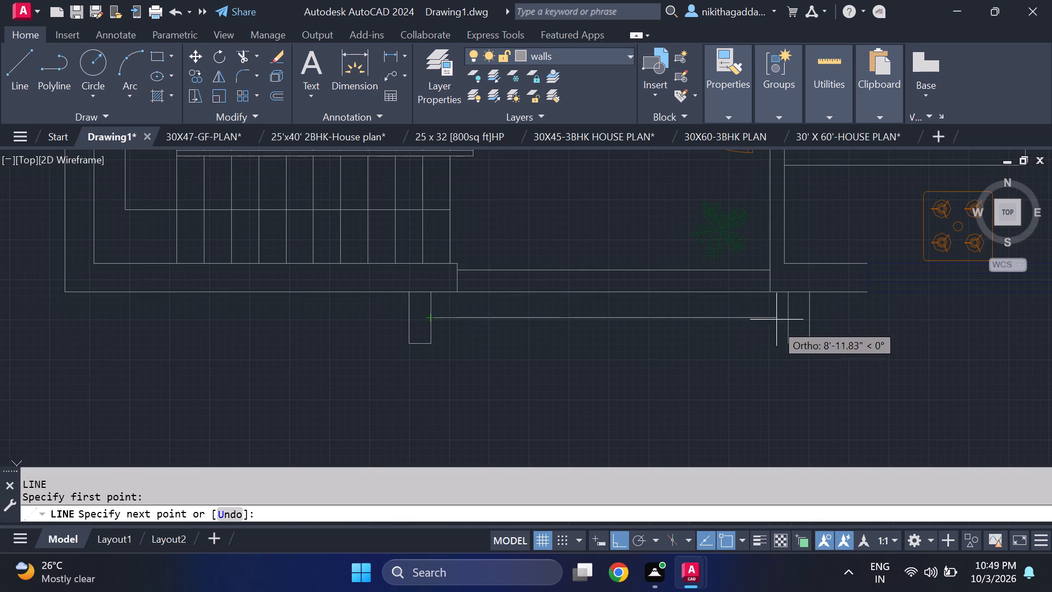
click(786, 321)
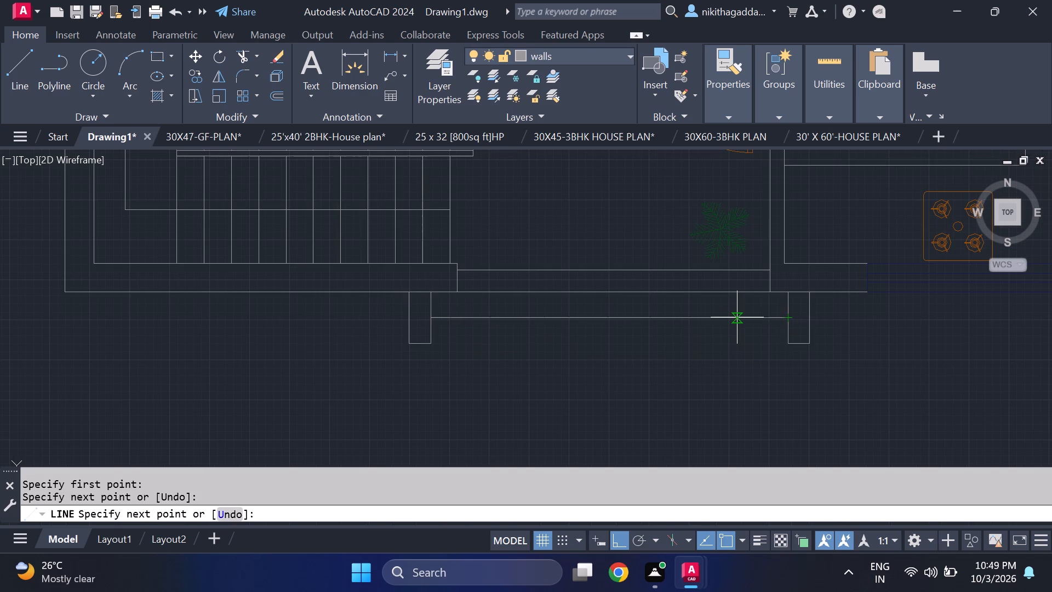
key(Escape)
Draw a second horizontal line between the two outlines, about 5 in south of the first one.
key(space)
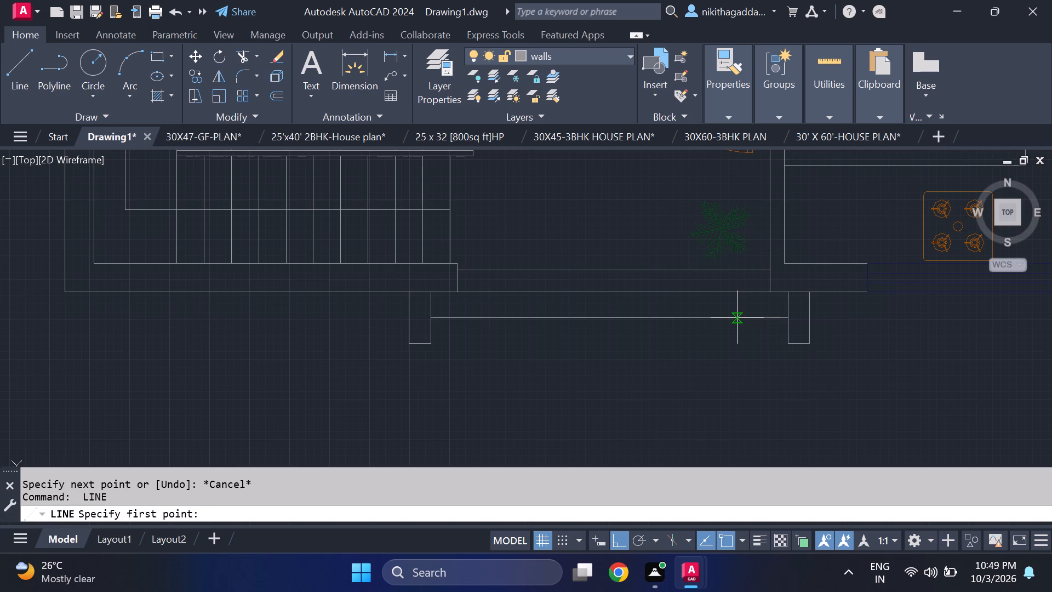
scroll(505, 332, up, 1)
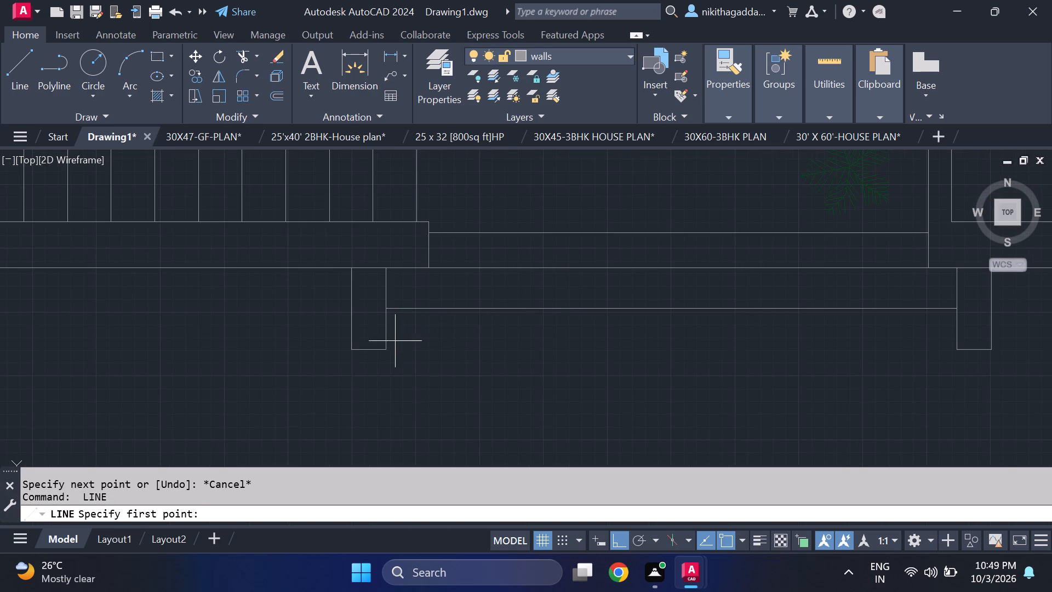
click(389, 334)
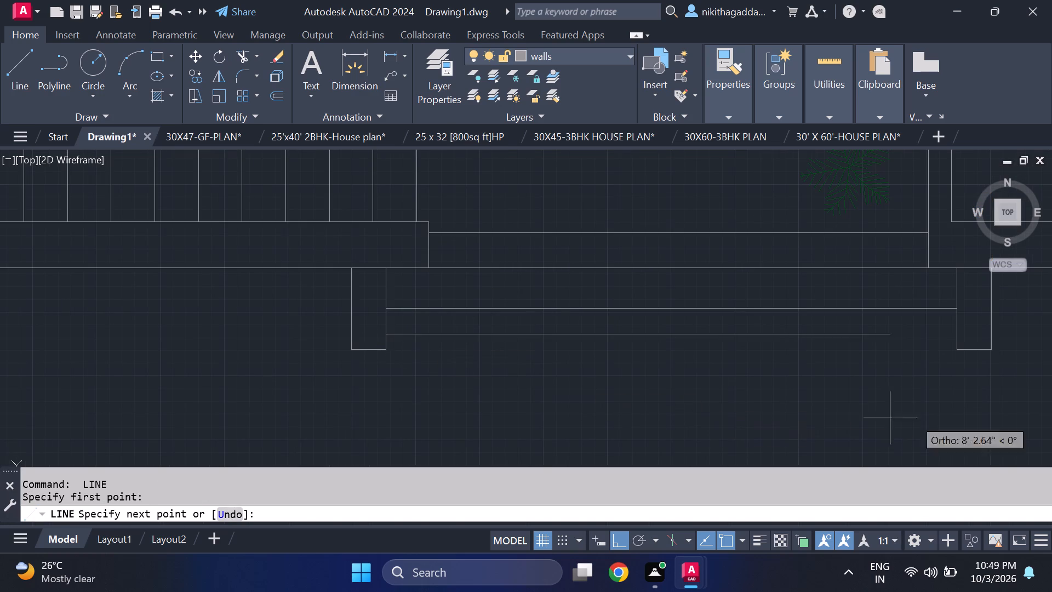
click(961, 330)
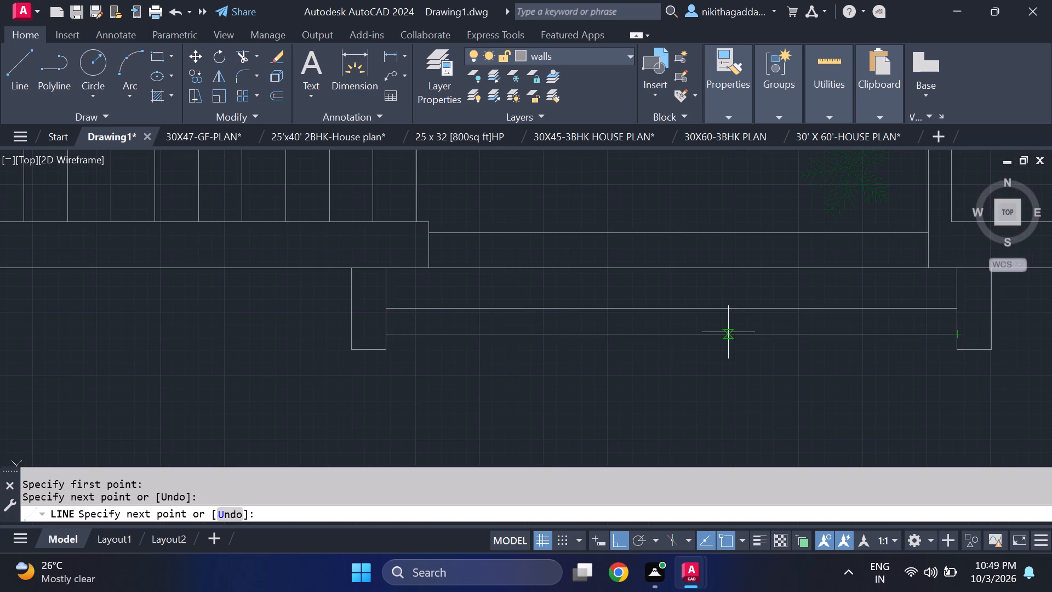
key(Escape)
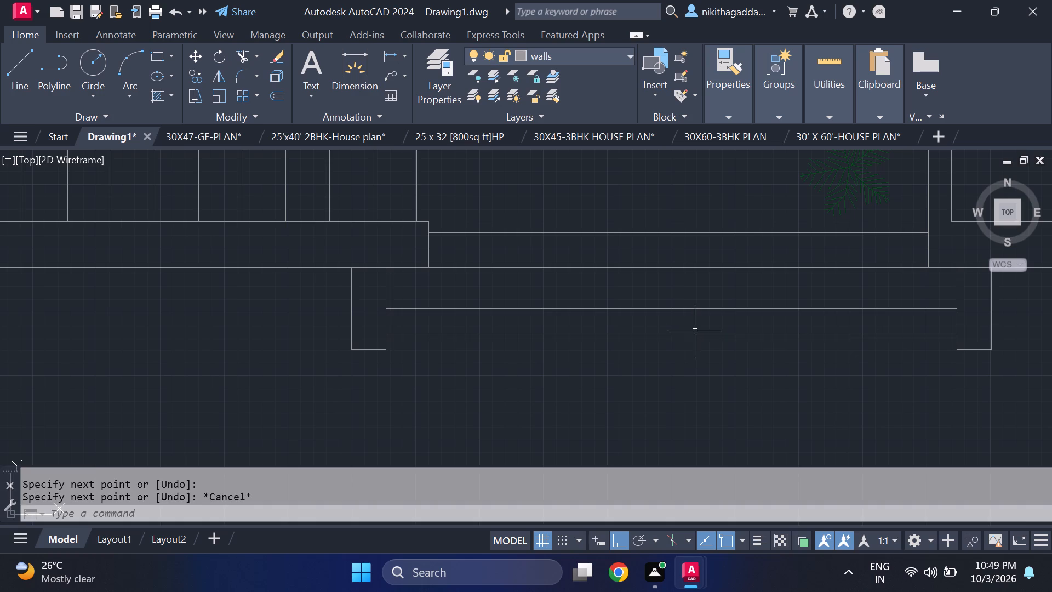
Move the northern of the two lines between the outlines slightly north, toward the outer wall.
click(712, 309)
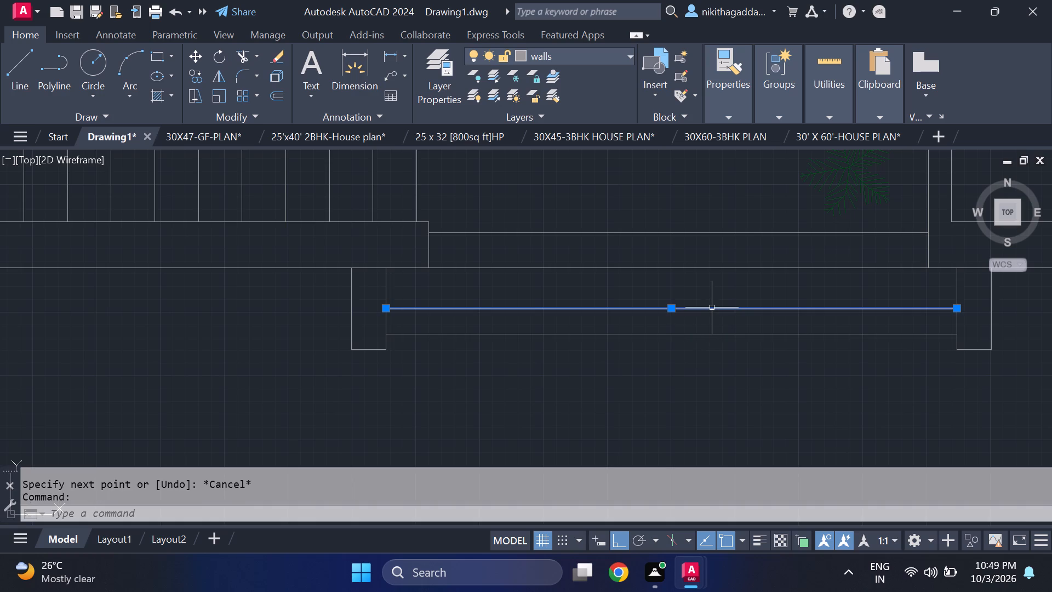
key(m)
key(Return)
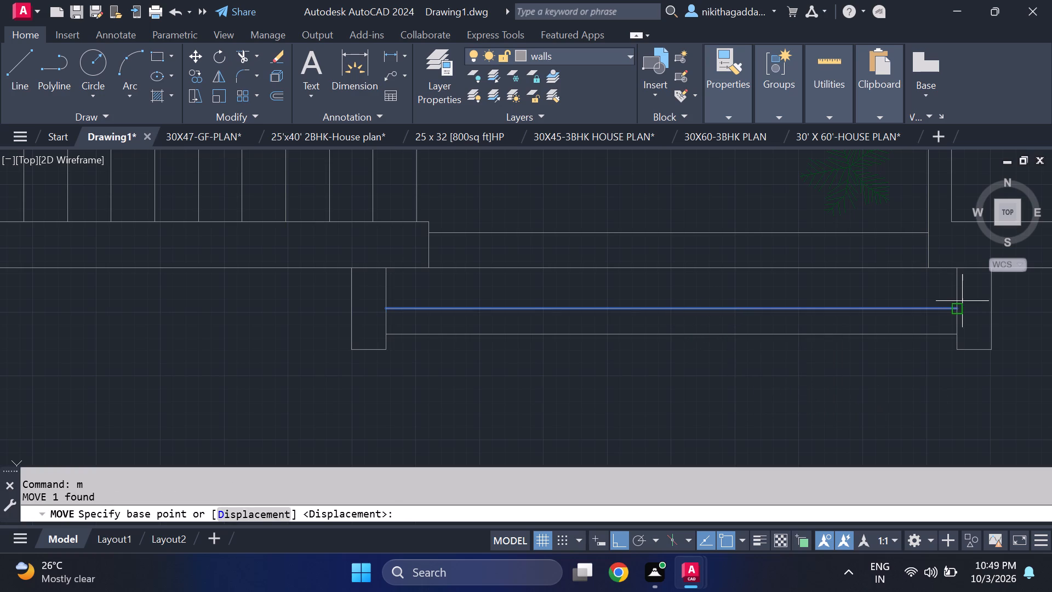
click(962, 303)
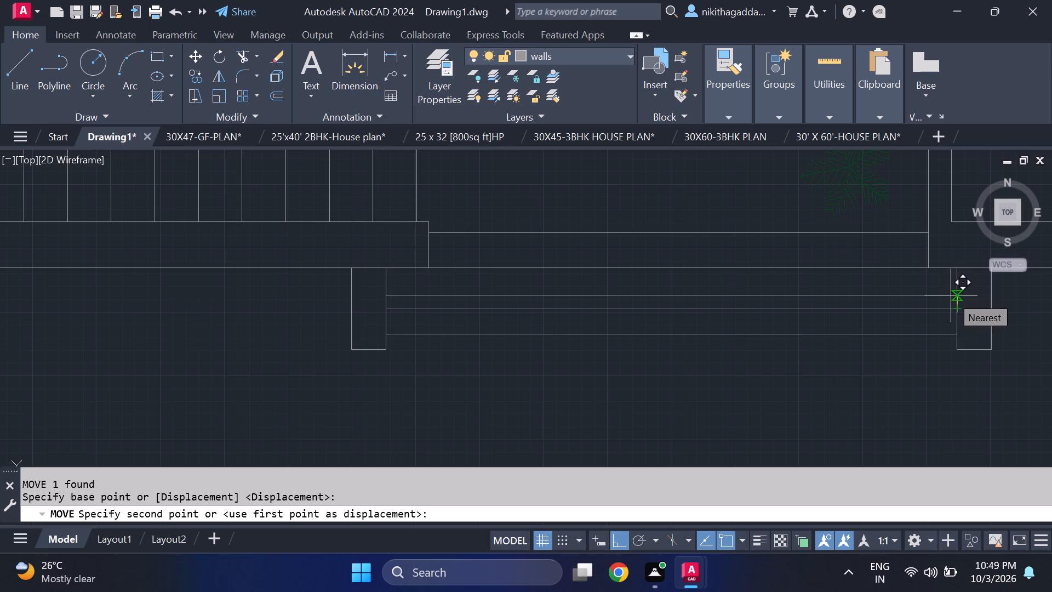
click(949, 300)
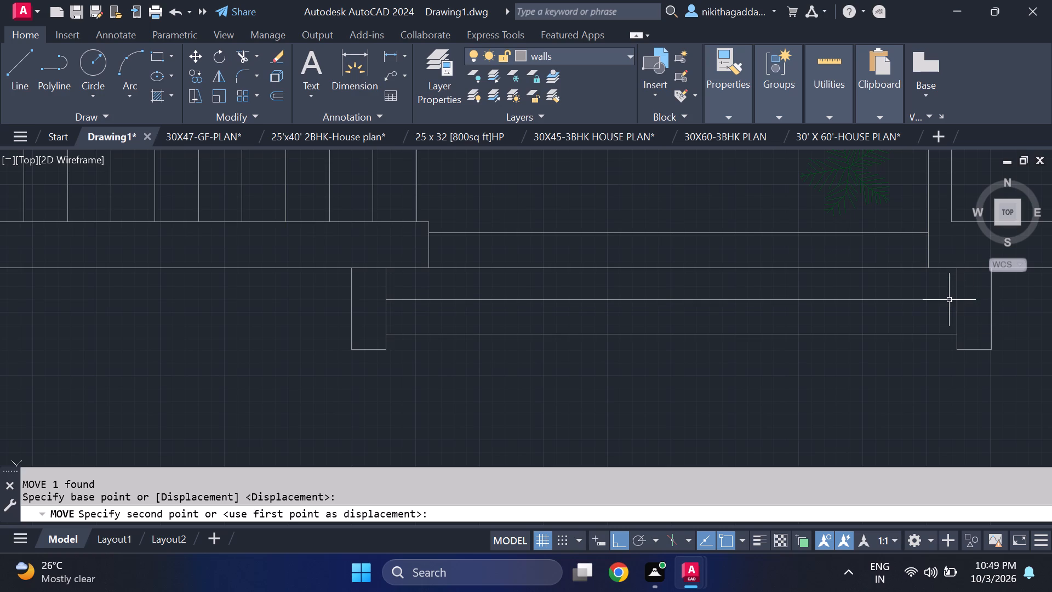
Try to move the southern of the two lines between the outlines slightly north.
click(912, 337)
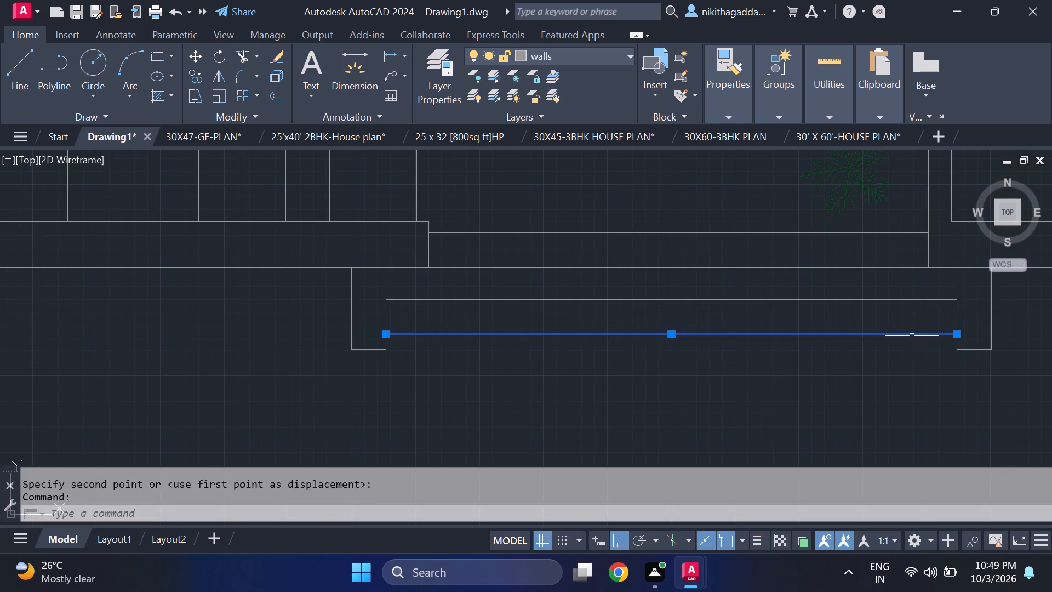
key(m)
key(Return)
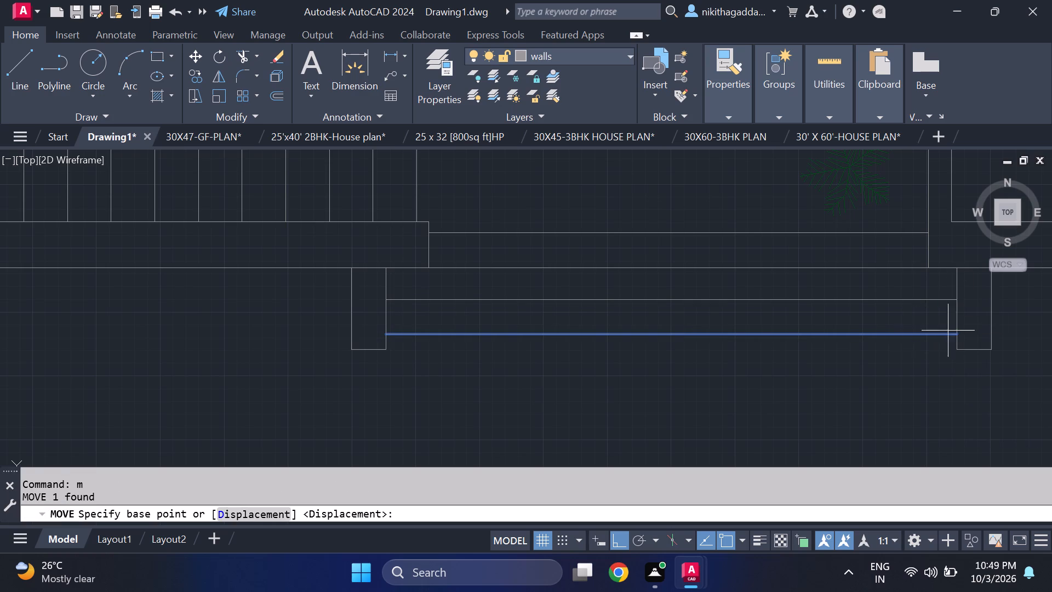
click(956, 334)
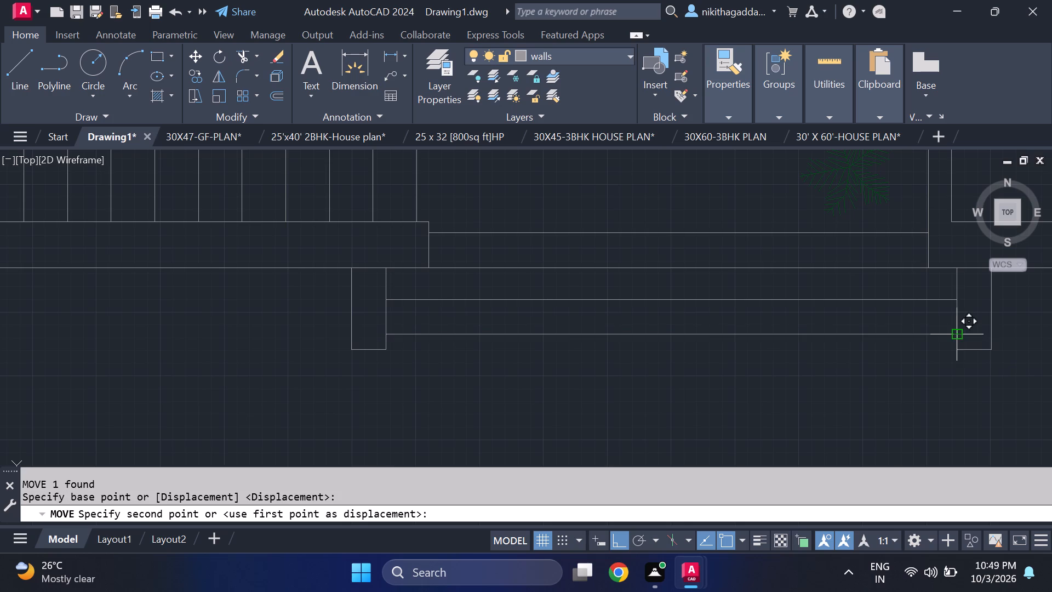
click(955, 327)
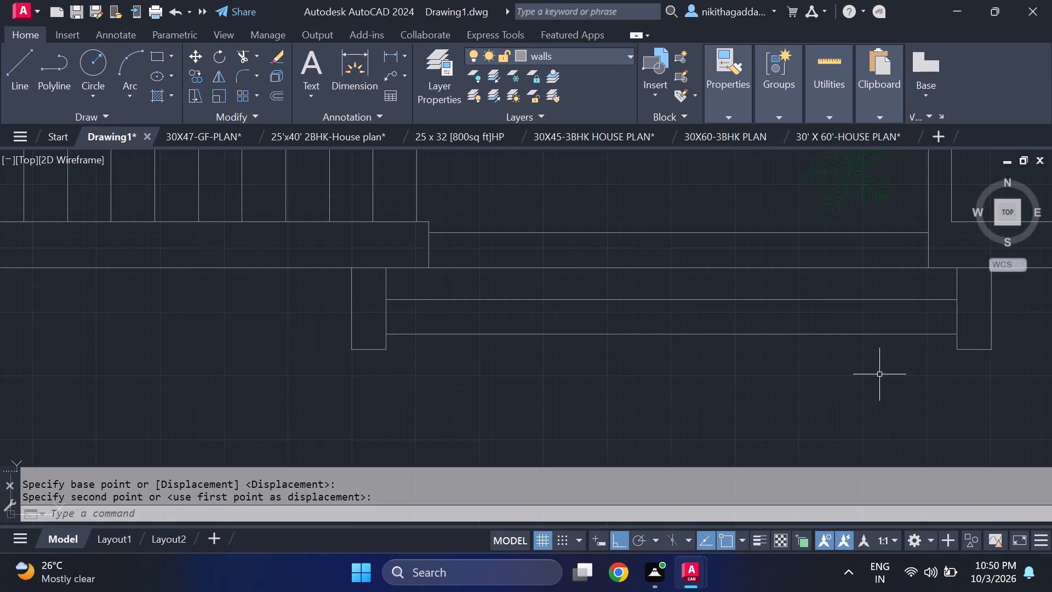
Draw a third horizontal line just south of the outlines, aligned with their inner sides, and join it up to the east outline's inner corner.
key(l)
key(Return)
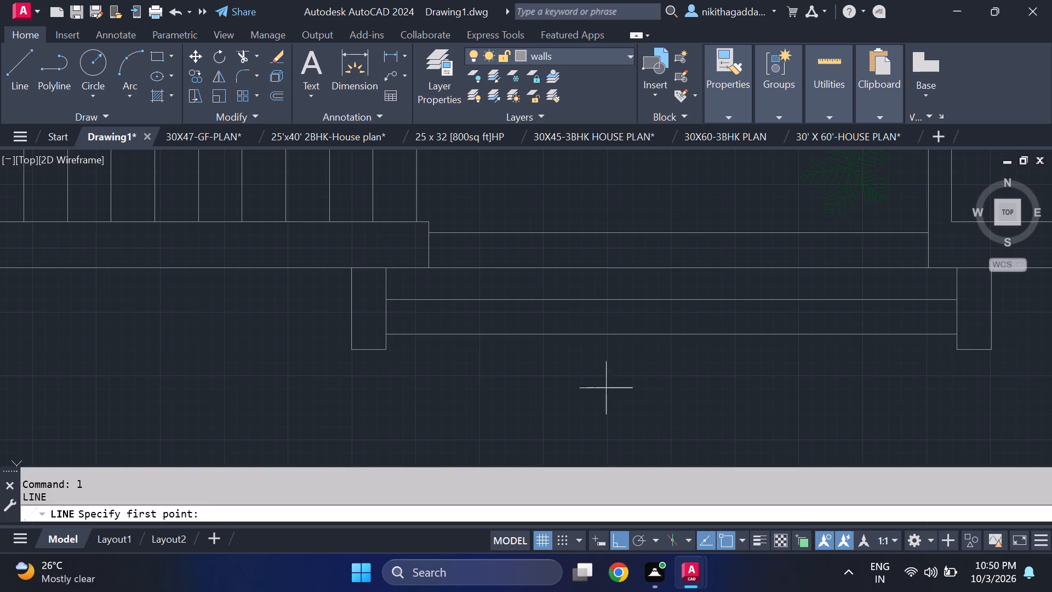
click(390, 364)
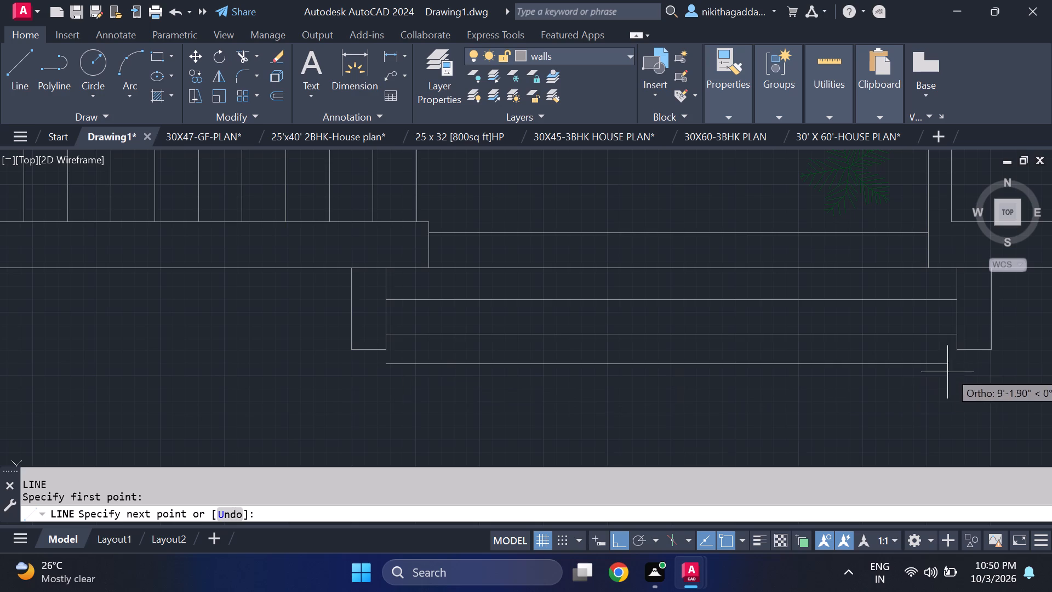
click(960, 365)
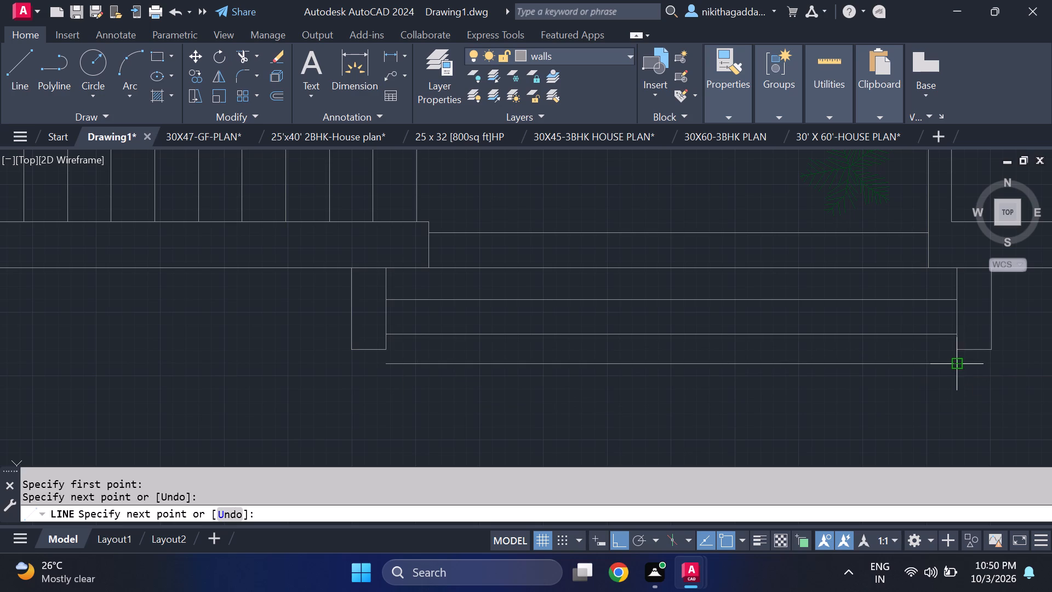
click(958, 352)
key(Escape)
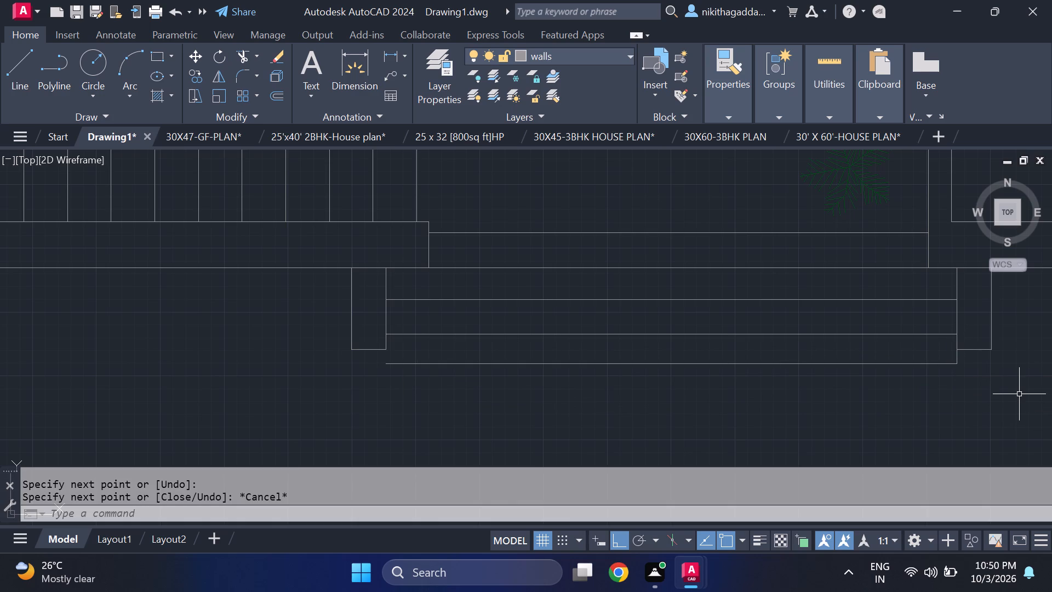
Extend the west outline's inner side south to meet the third horizontal line.
text(ex)
key(Return)
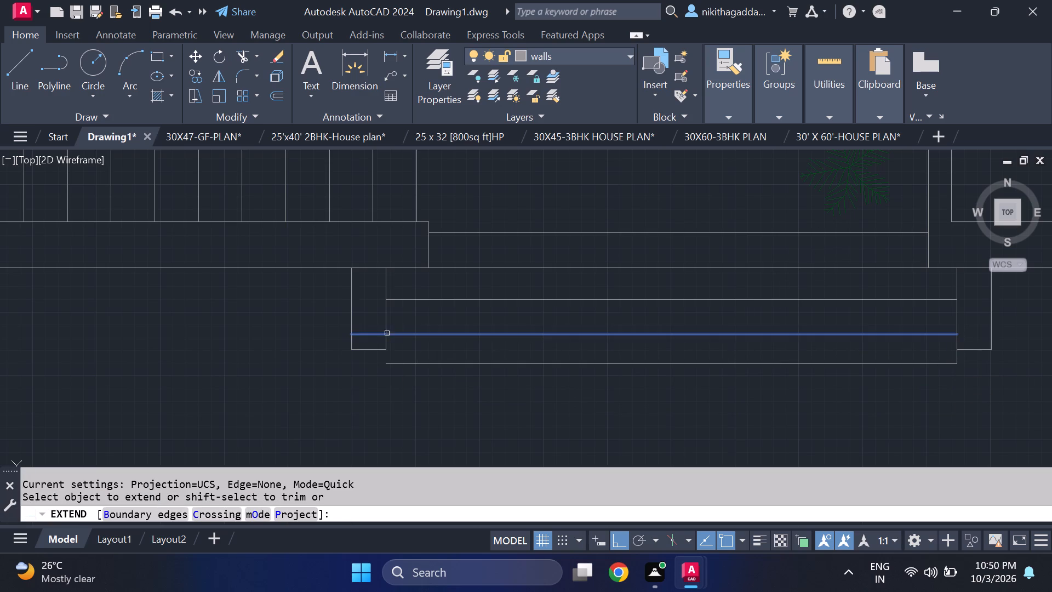
click(388, 341)
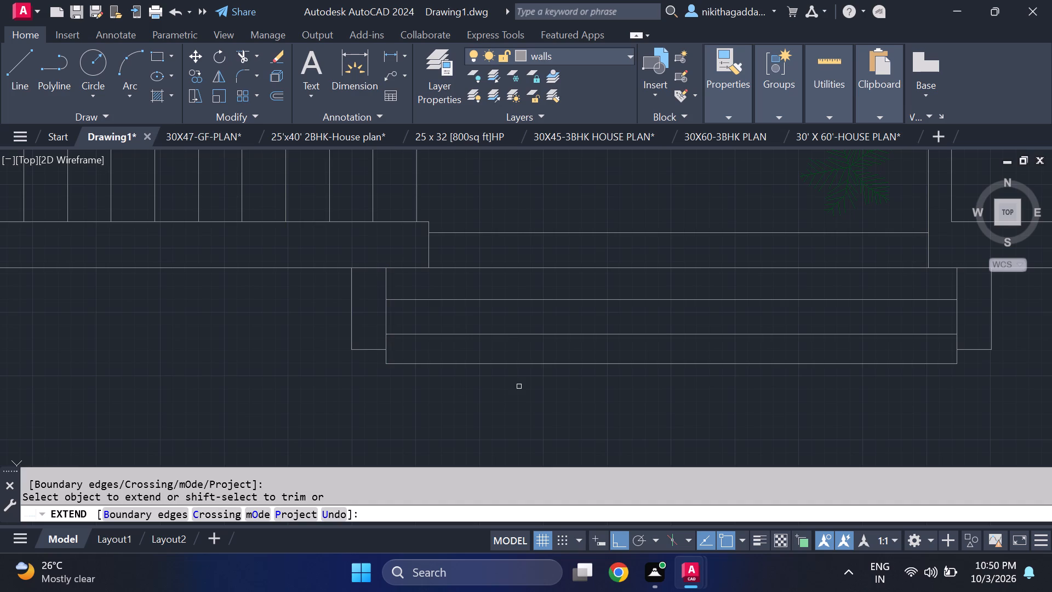
key(Escape)
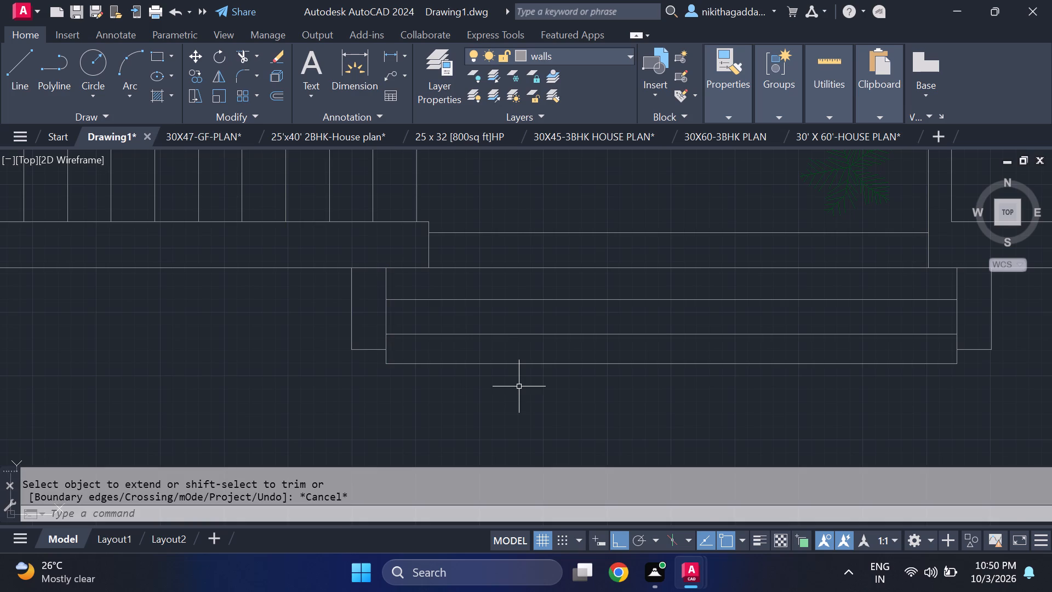
Move the short south edges of both side outlines down to align with the third horizontal line.
key(m)
key(Return)
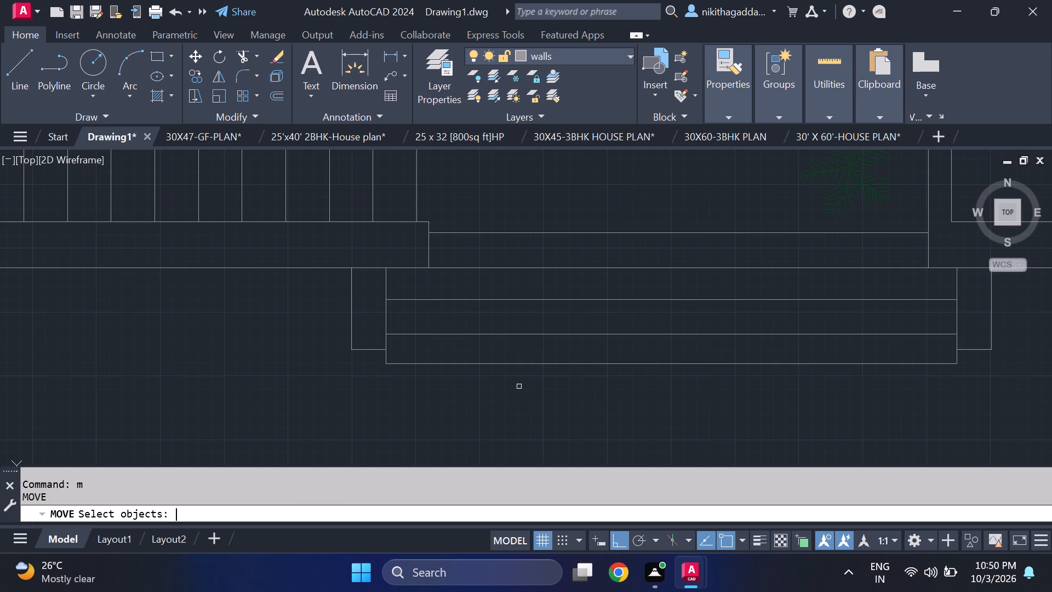
click(371, 351)
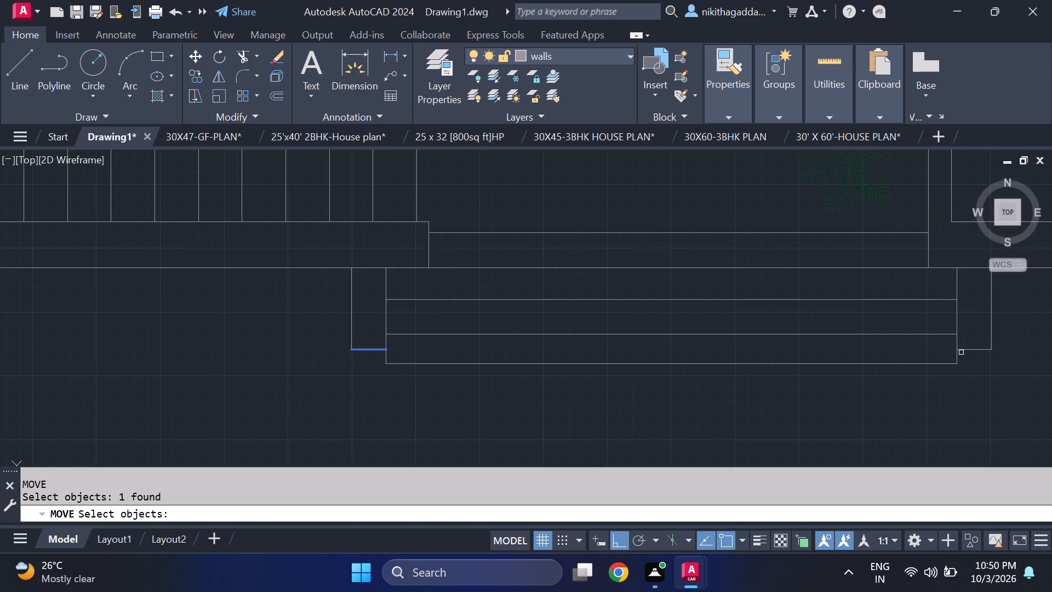
click(969, 350)
key(Return)
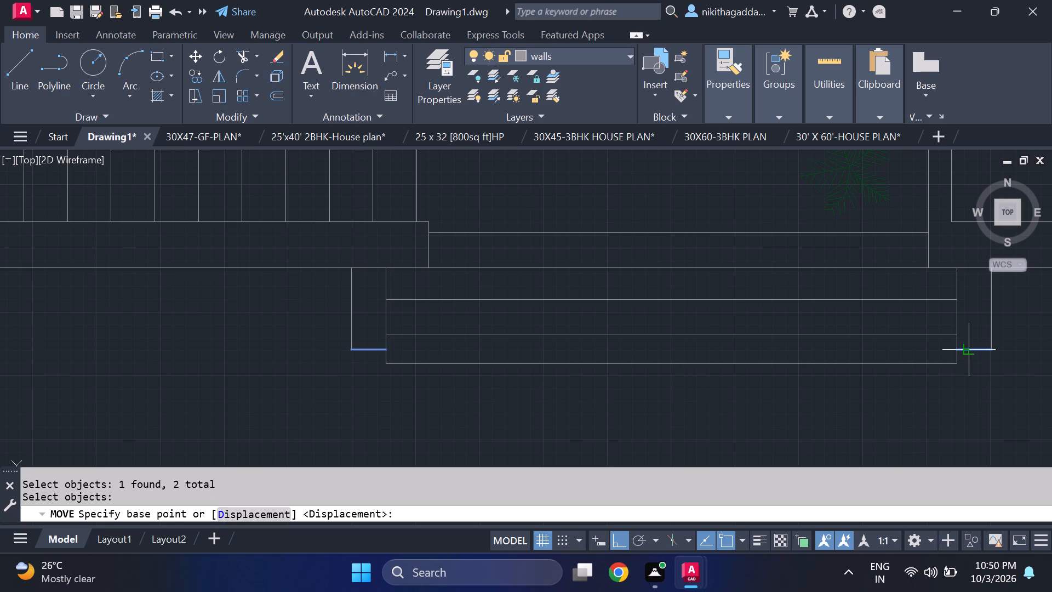
click(388, 348)
click(382, 363)
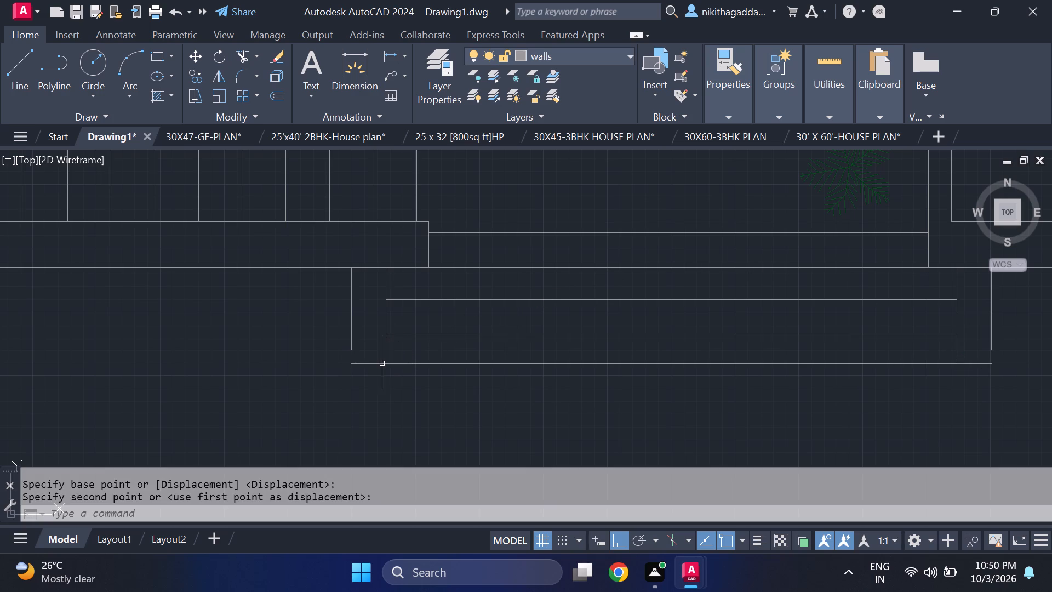
Extend the outer sides of the west and east outlines south to meet their moved south edges.
text(ex)
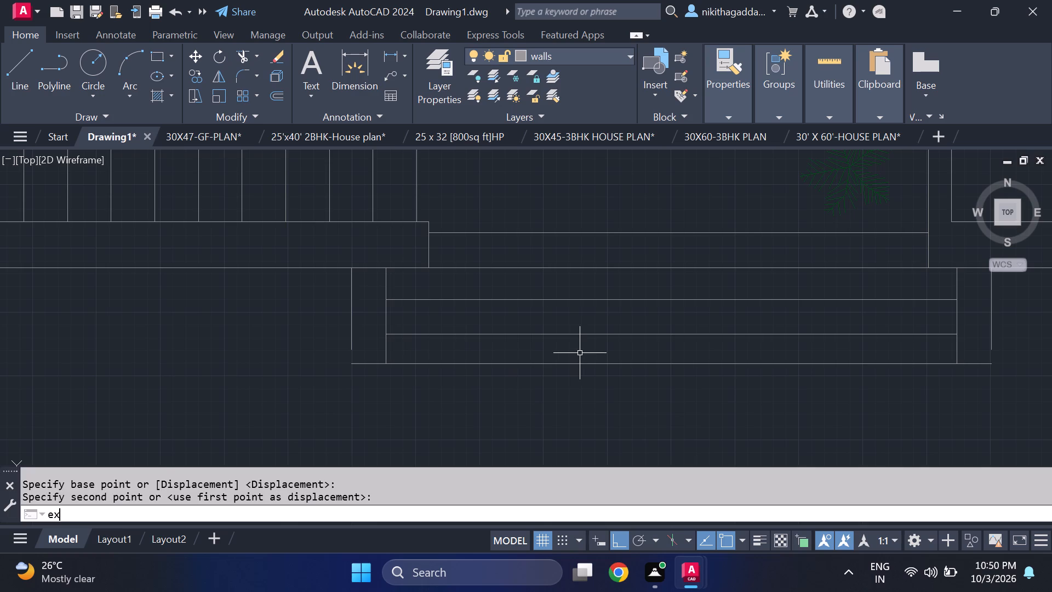
key(Return)
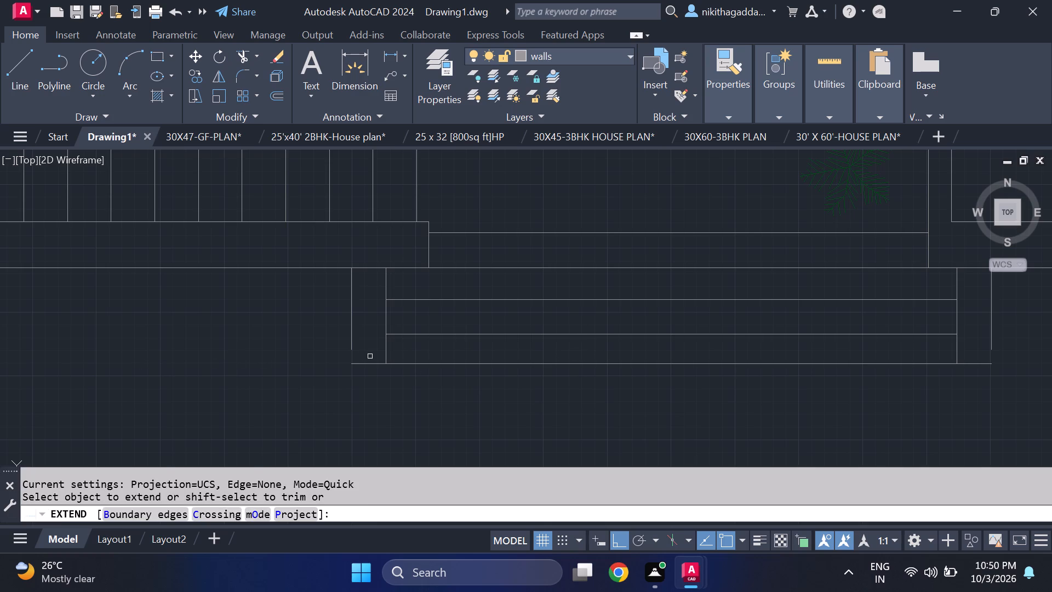
click(351, 305)
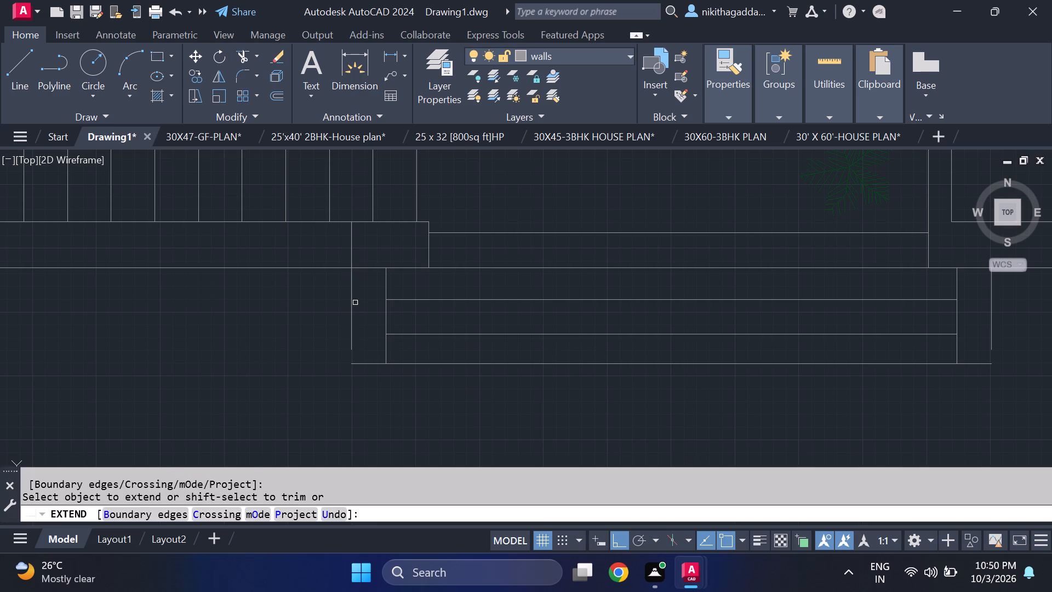
drag(350, 304, 336, 311)
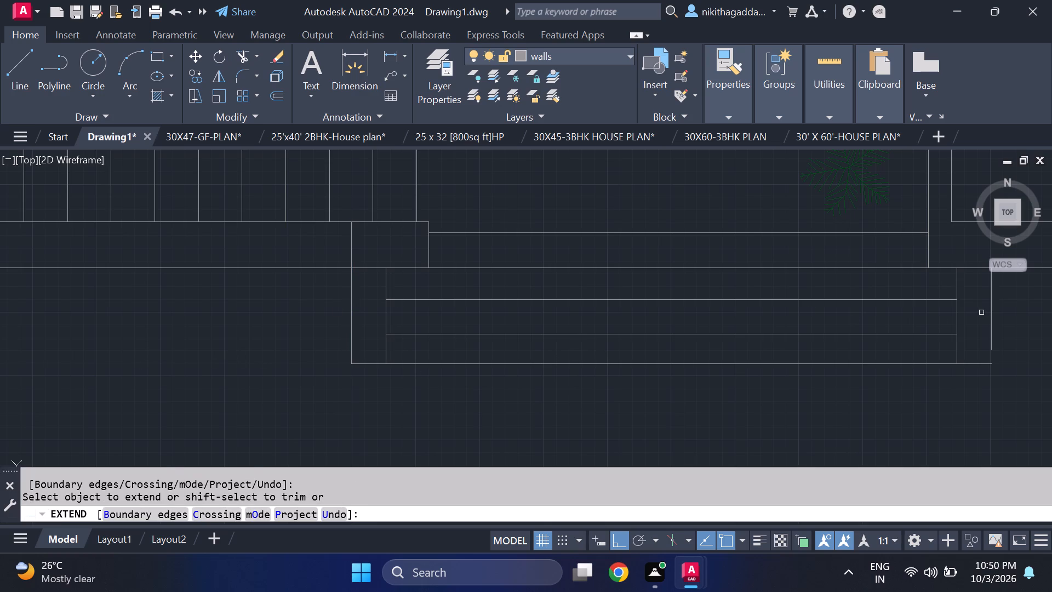
click(990, 306)
drag(997, 306, 980, 332)
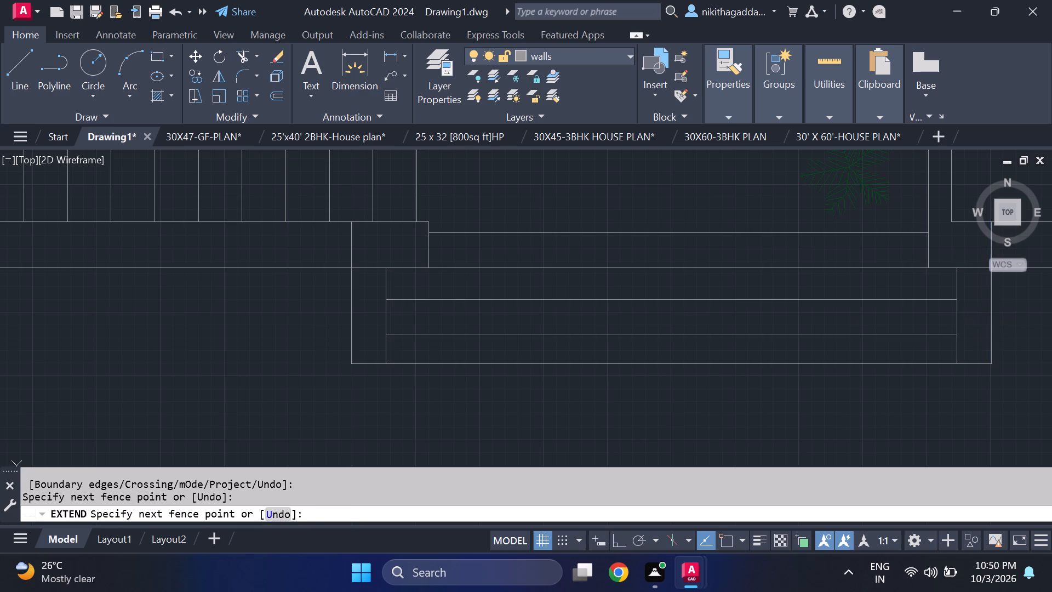
key(Escape)
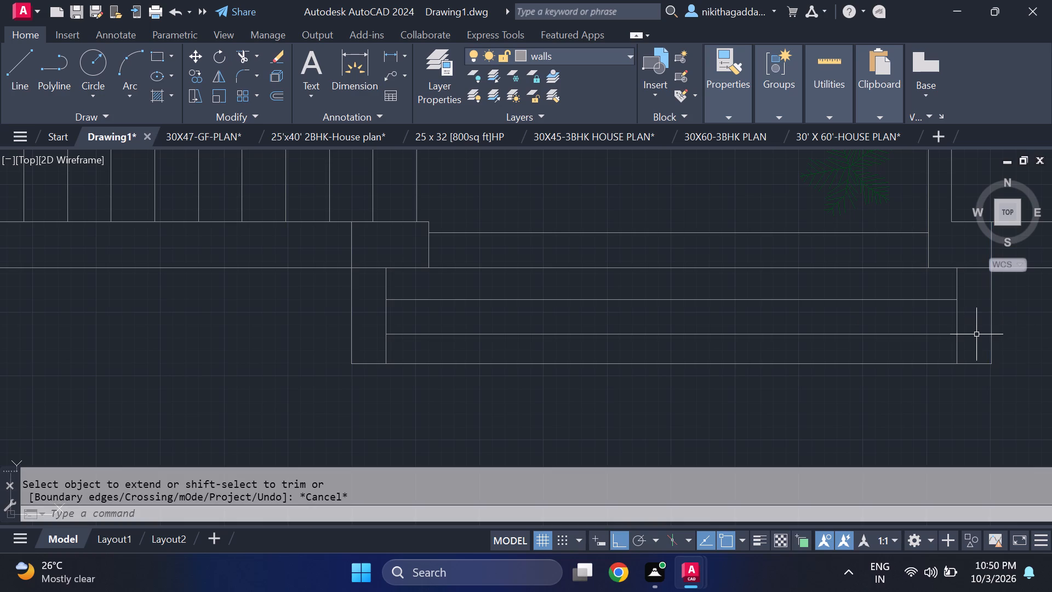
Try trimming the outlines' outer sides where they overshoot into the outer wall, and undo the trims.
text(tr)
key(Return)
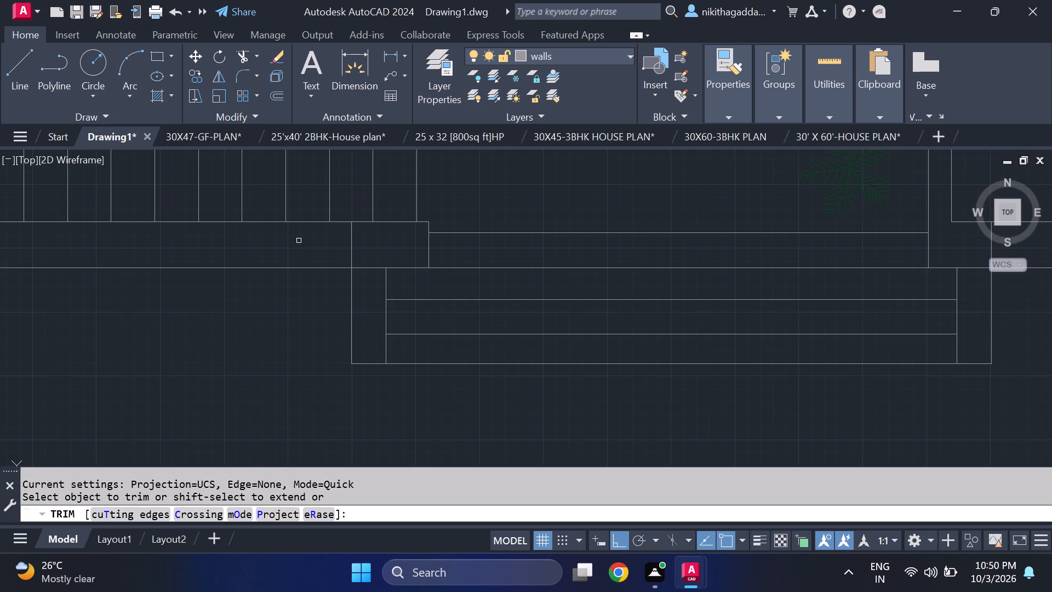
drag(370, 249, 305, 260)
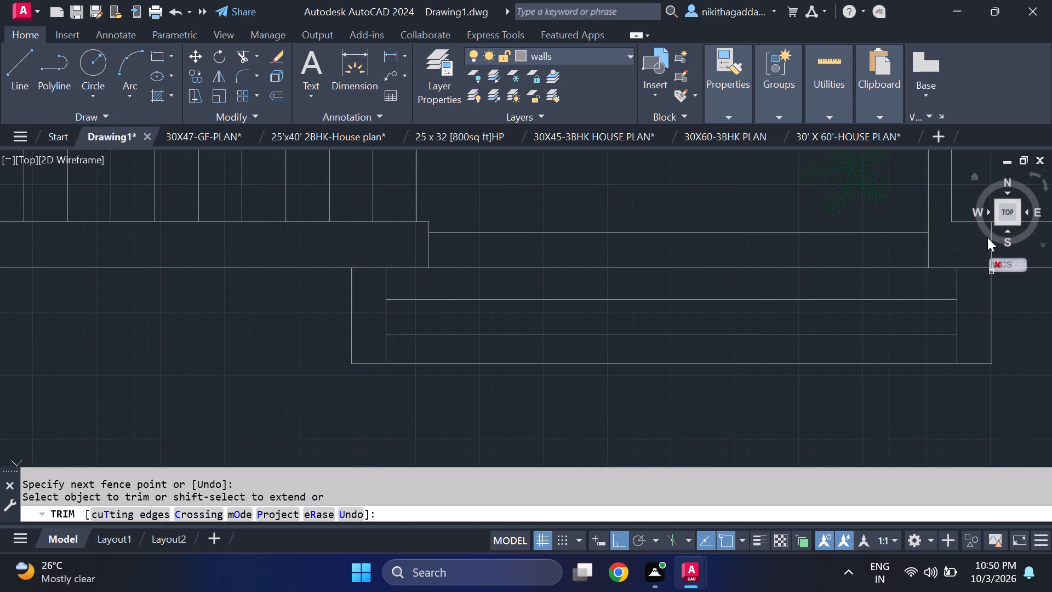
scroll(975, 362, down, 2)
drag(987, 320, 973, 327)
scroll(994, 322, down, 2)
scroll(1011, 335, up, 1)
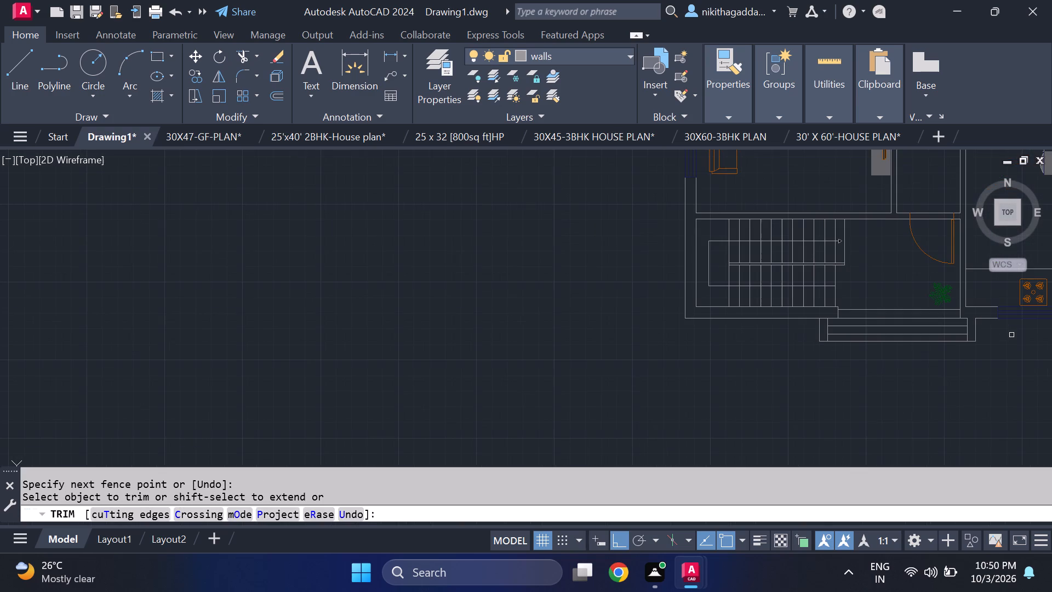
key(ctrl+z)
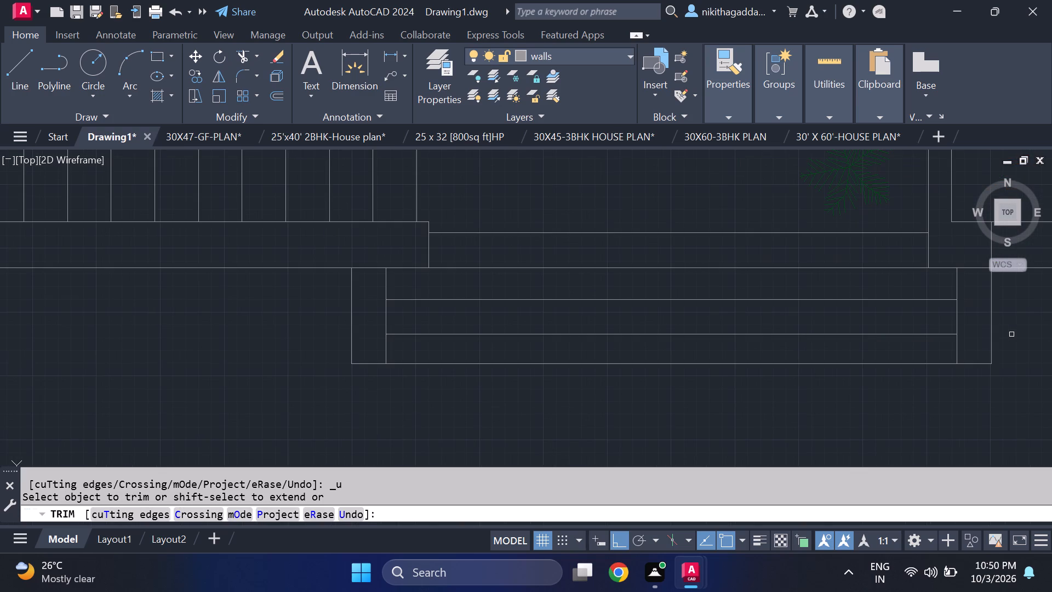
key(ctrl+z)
Trim the part of the east outline's outer side that runs north through the outer wall.
scroll(963, 327, down, 4)
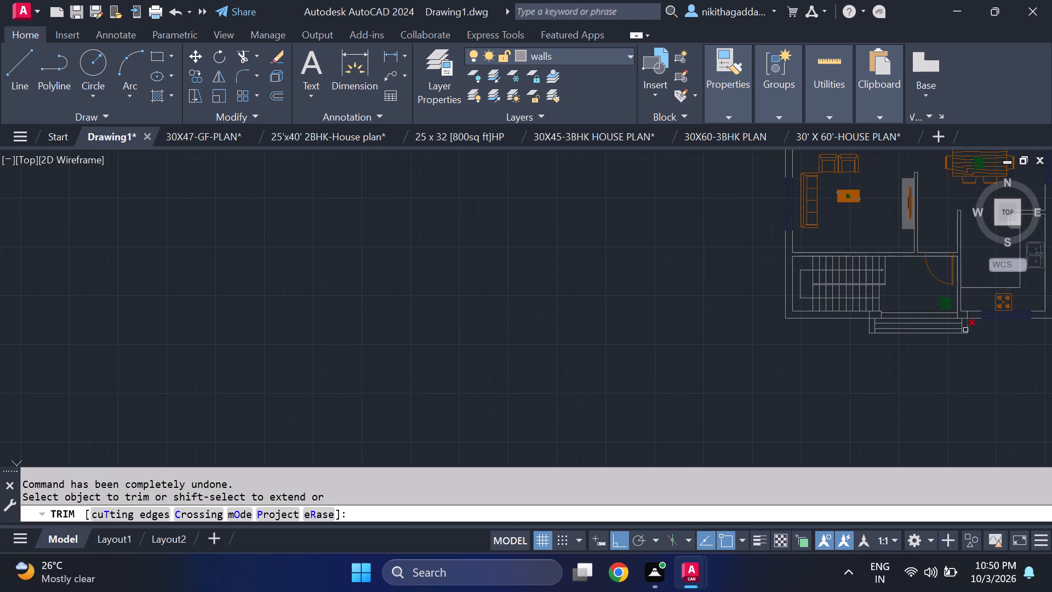
scroll(978, 317, up, 4)
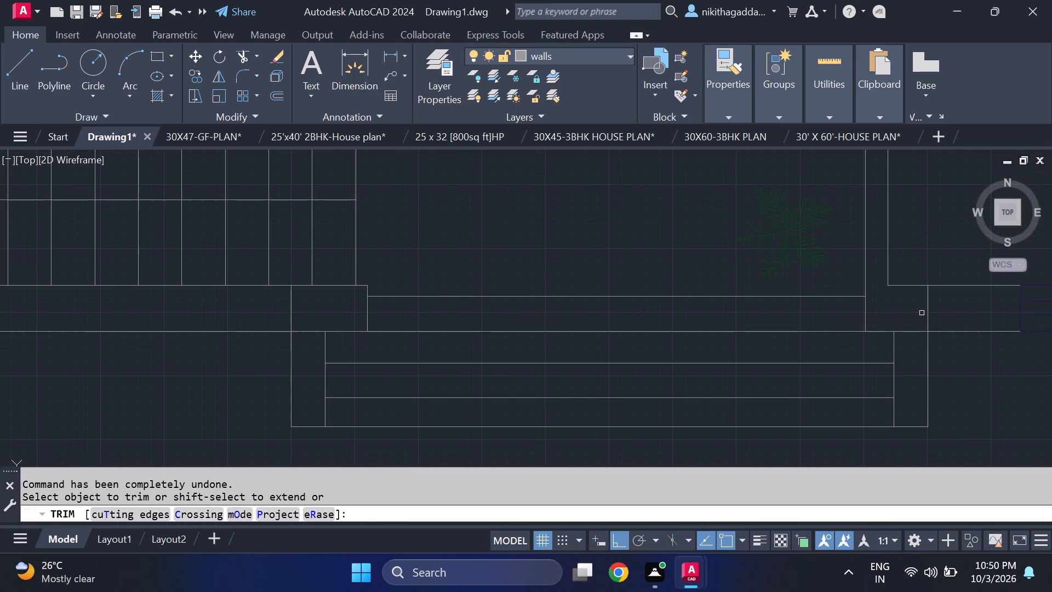
click(927, 310)
scroll(933, 377, down, 3)
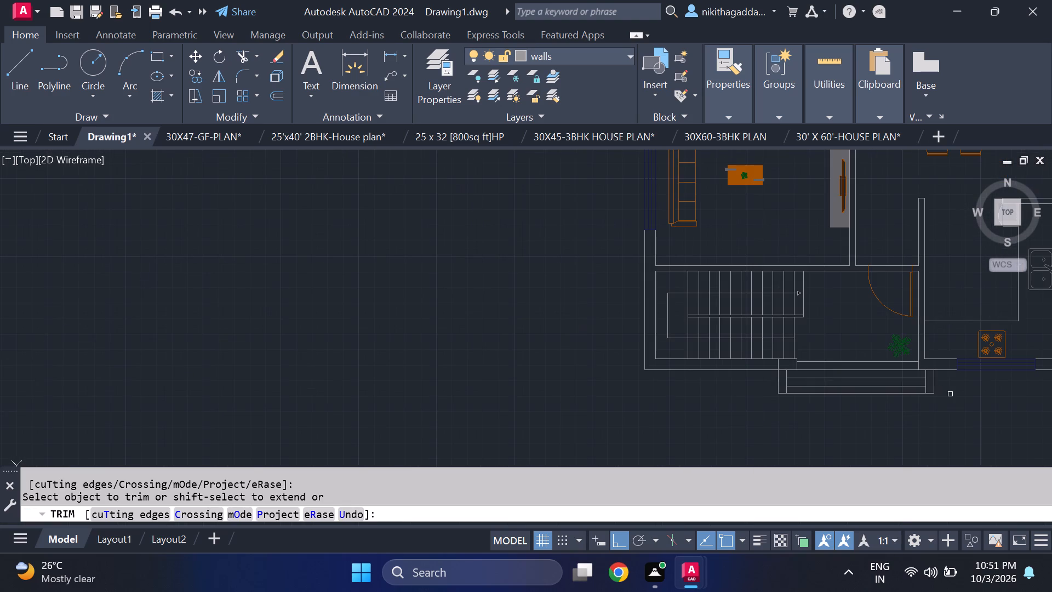
key(Escape)
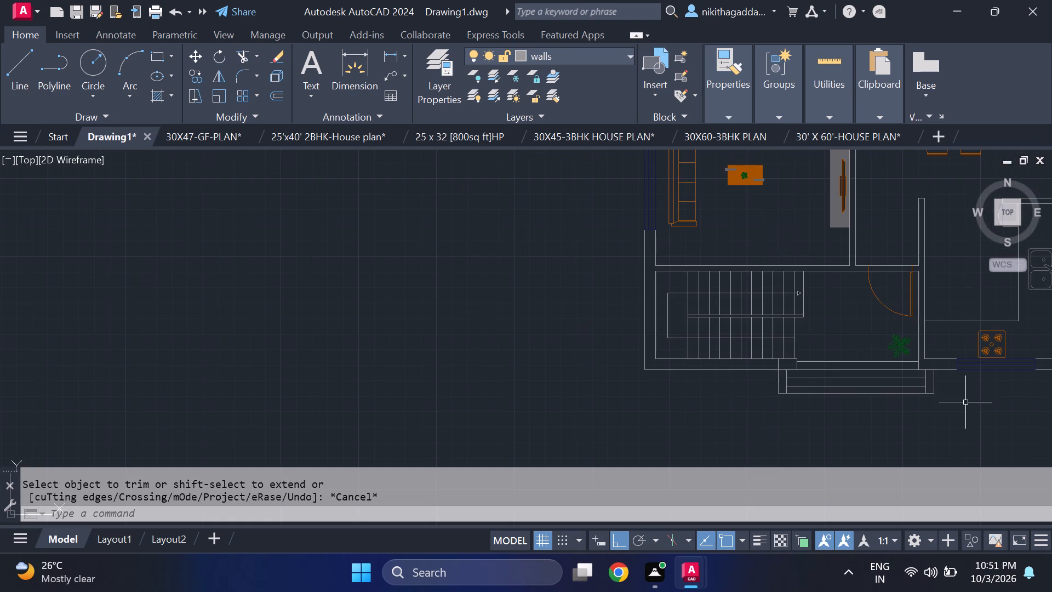
Trim the part of the west outline's outer side that runs north through the outer wall.
scroll(986, 410, up, 1)
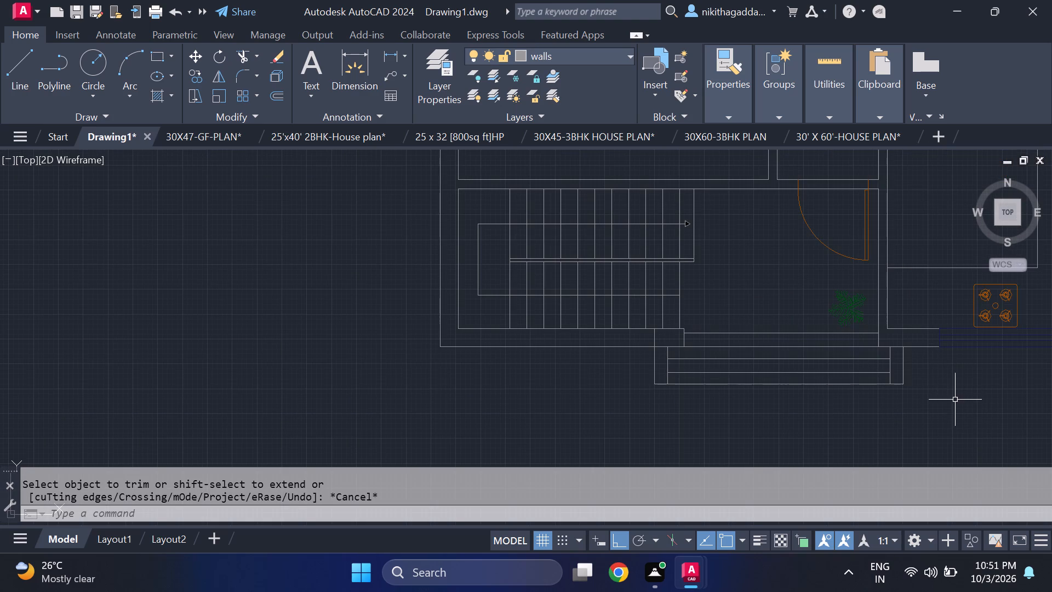
scroll(670, 366, up, 2)
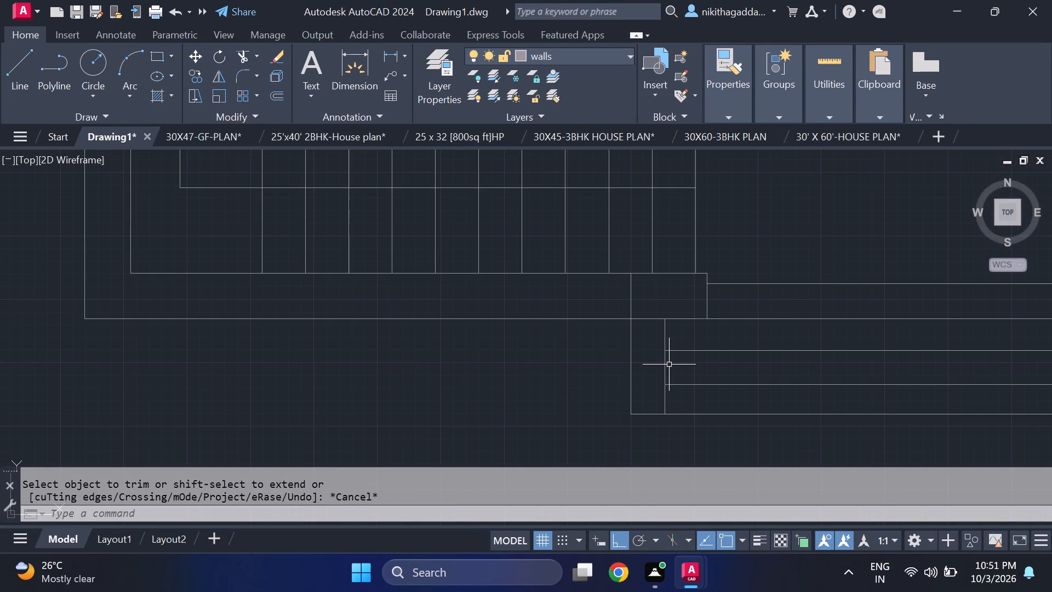
text(tr)
key(Return)
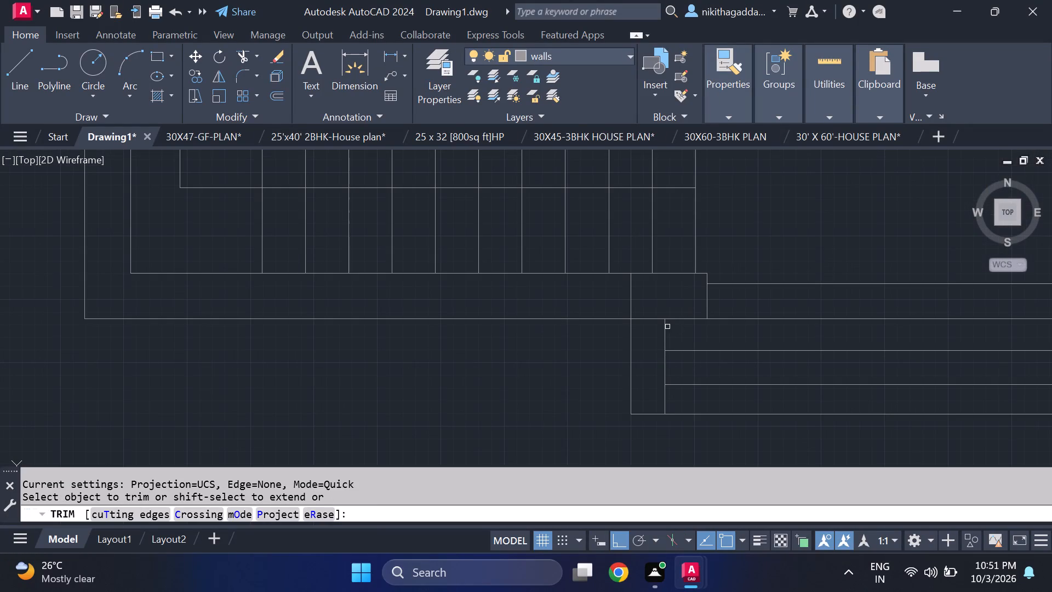
drag(648, 303, 591, 302)
scroll(614, 312, down, 4)
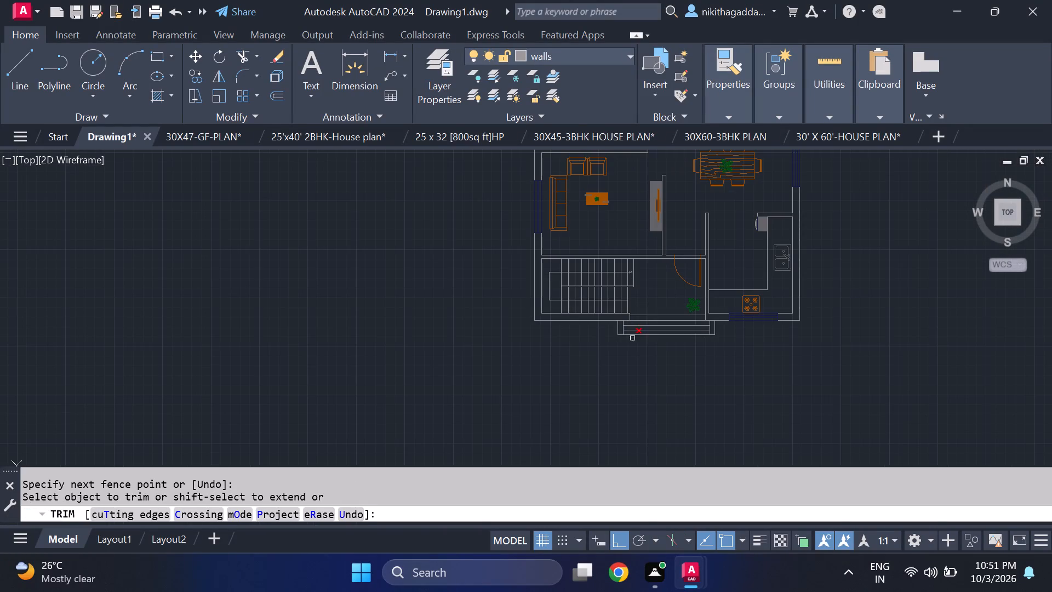
key(Escape)
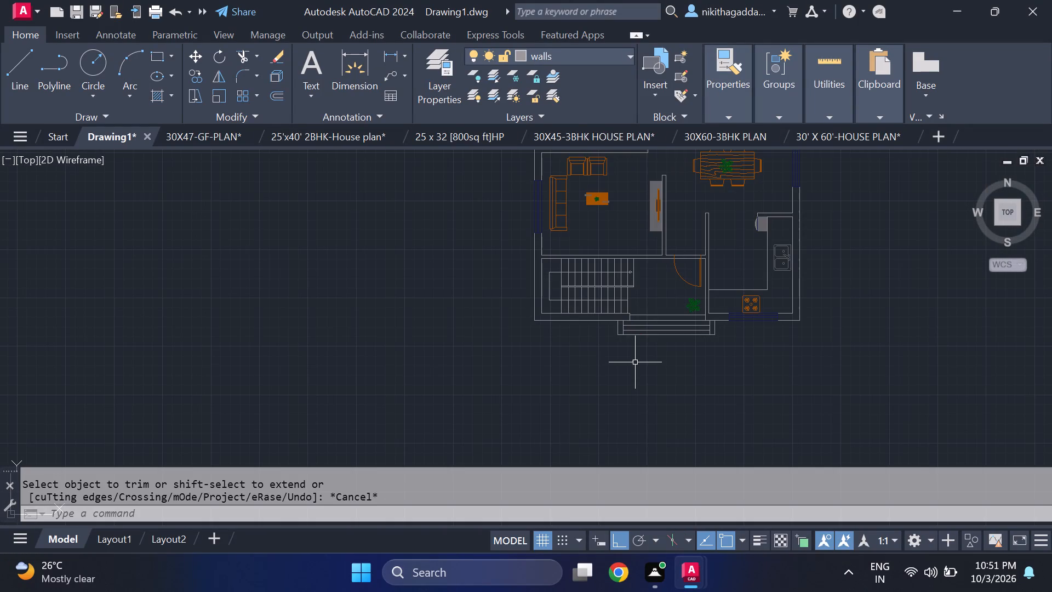
Scale up the spare plant lying east of the floor plan to roughly twice its size, from a base point near its centre.
scroll(669, 299, up, 2)
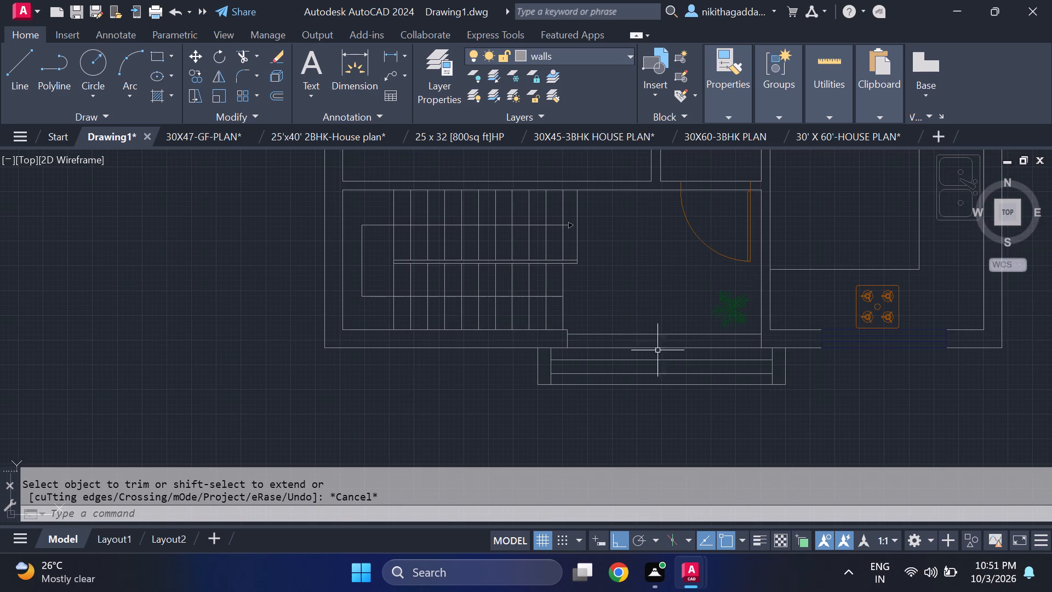
scroll(613, 373, down, 2)
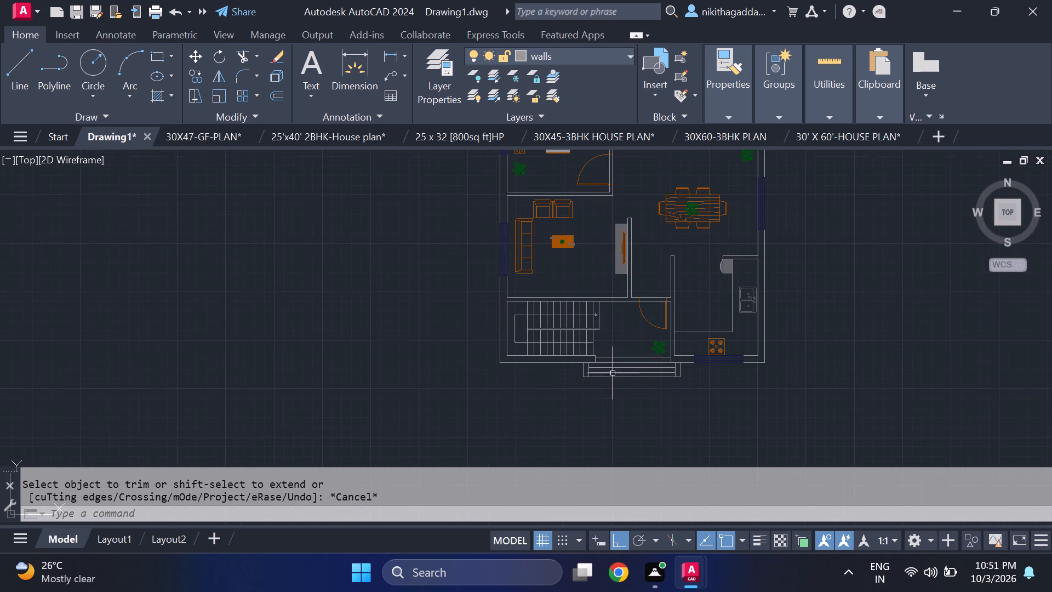
middle_drag(853, 329, 686, 388)
scroll(686, 388, down, 1)
middle_click(686, 388)
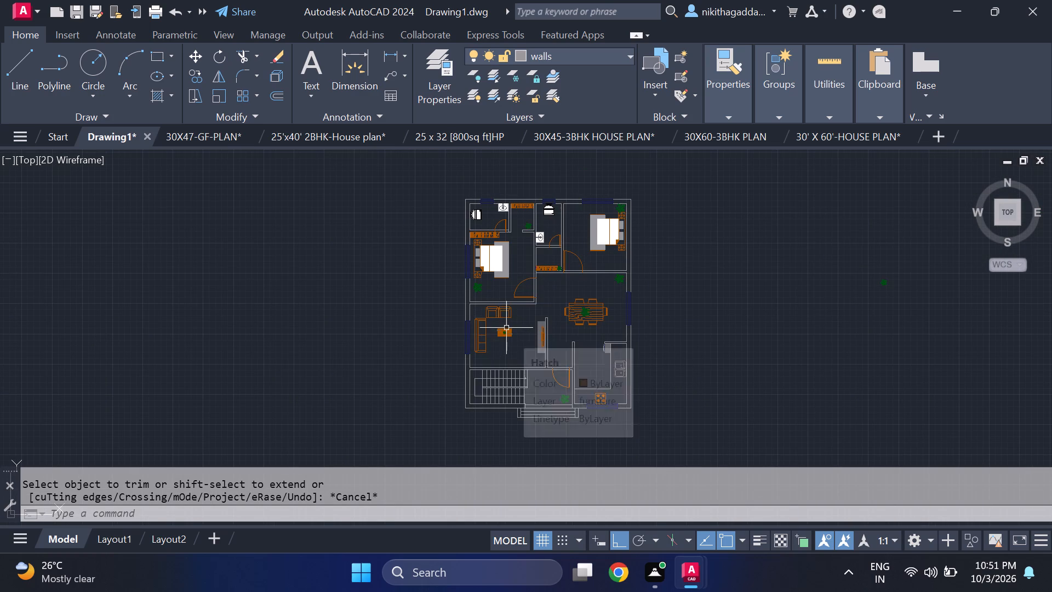
scroll(903, 286, up, 2)
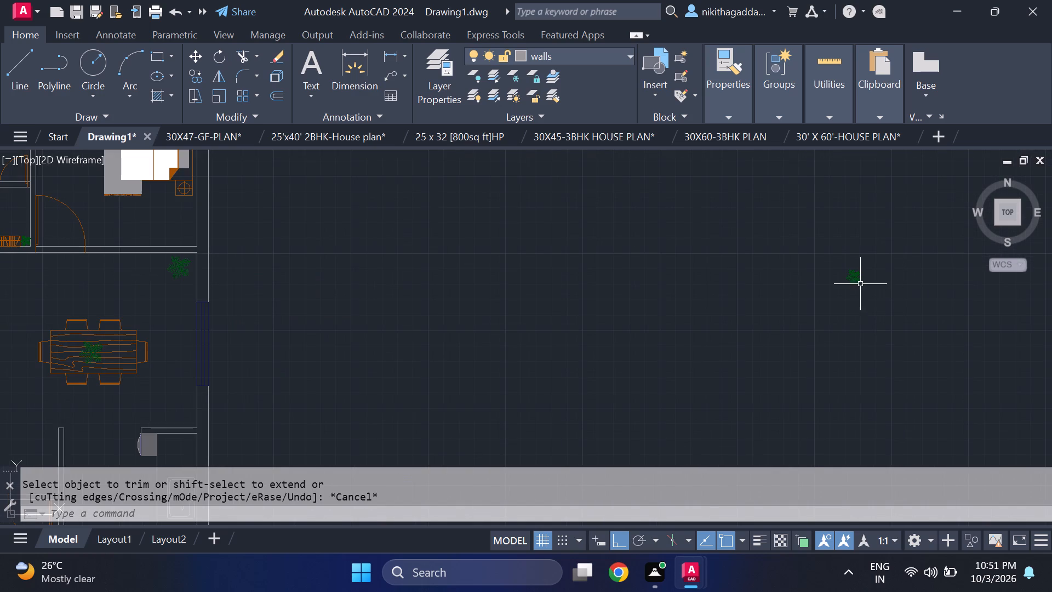
click(860, 277)
text(scale)
key(Return)
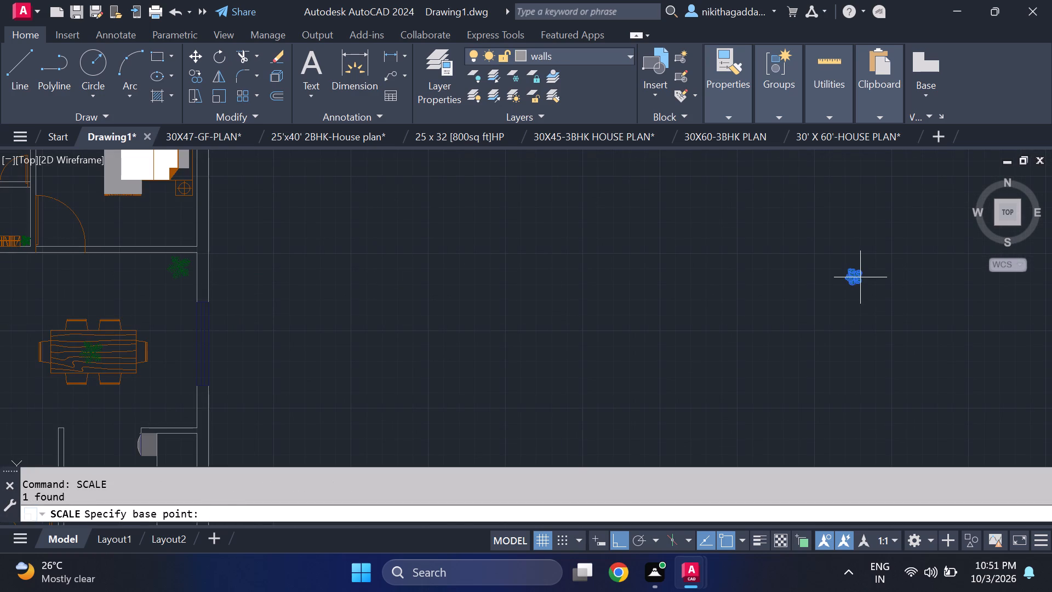
scroll(859, 257, up, 2)
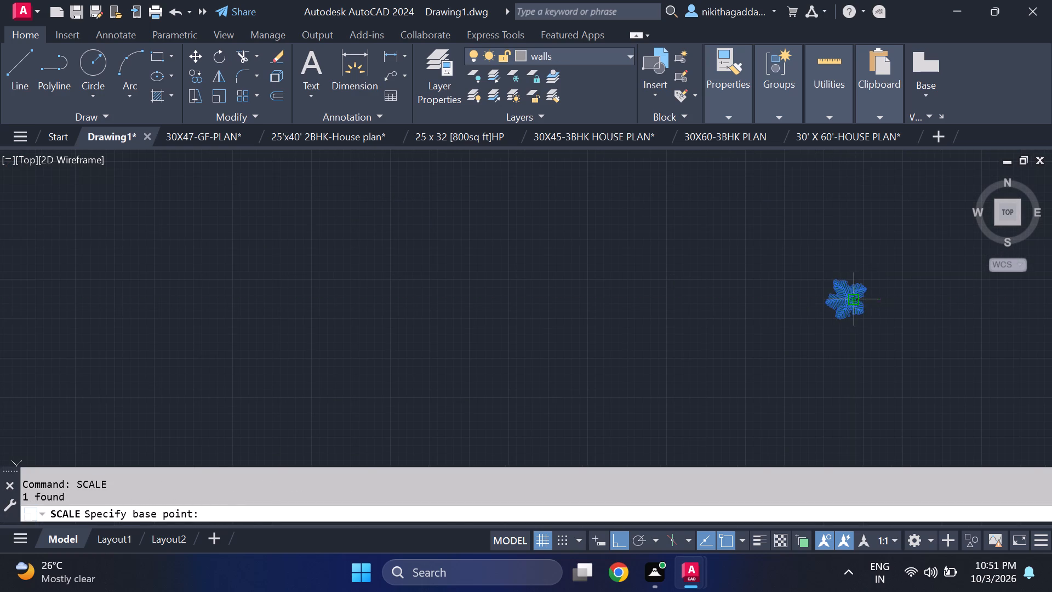
click(848, 295)
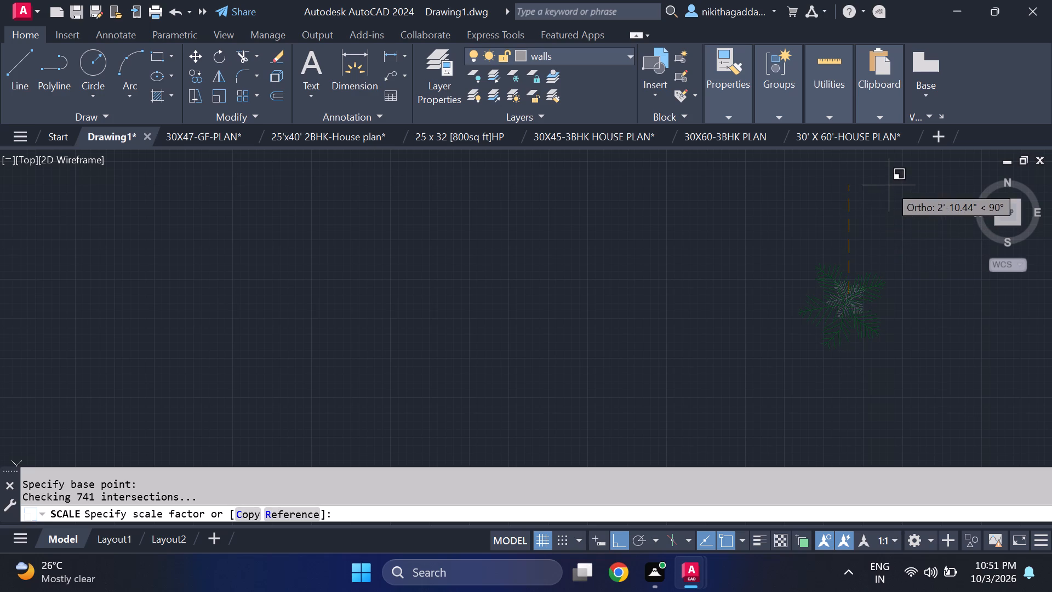
click(889, 185)
Copy the enlarged spare plant from east of the floor plan to just west of the front entry steps.
click(889, 249)
click(810, 329)
text(co)
key(Return)
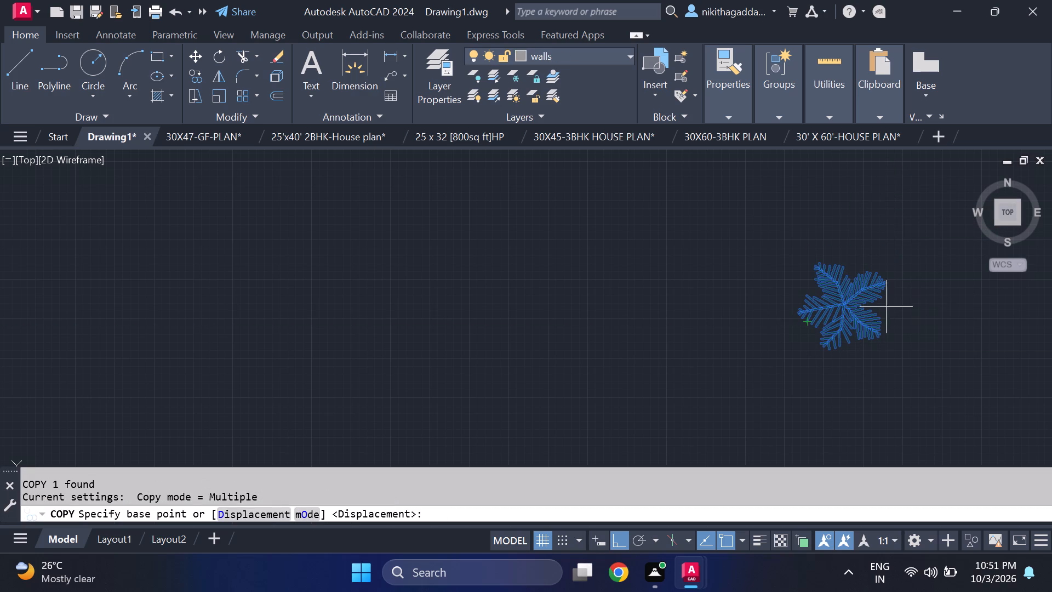
click(851, 305)
scroll(185, 329, down, 4)
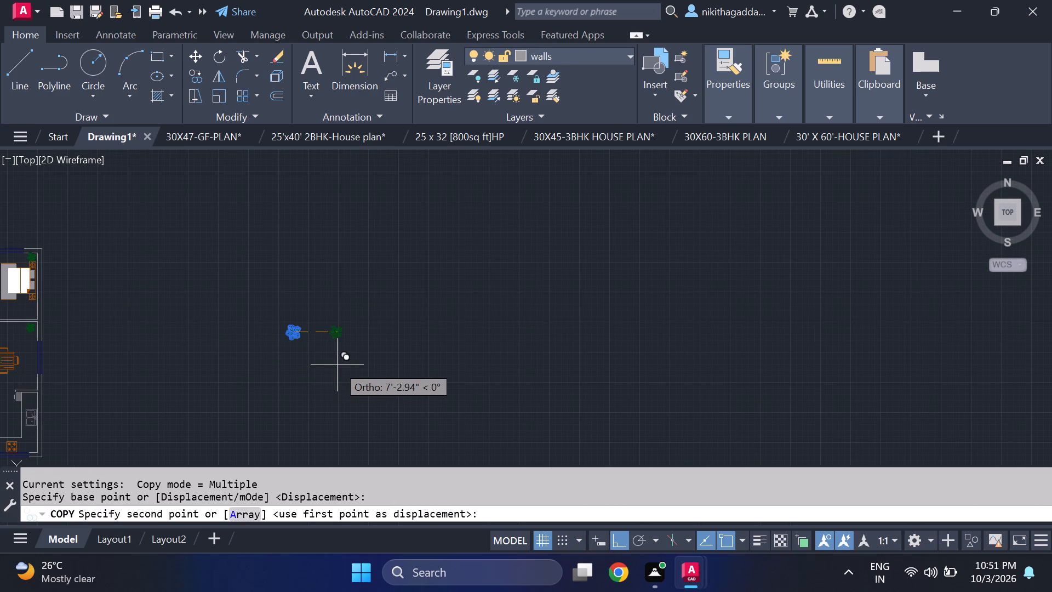
key(F8)
scroll(337, 365, down, 3)
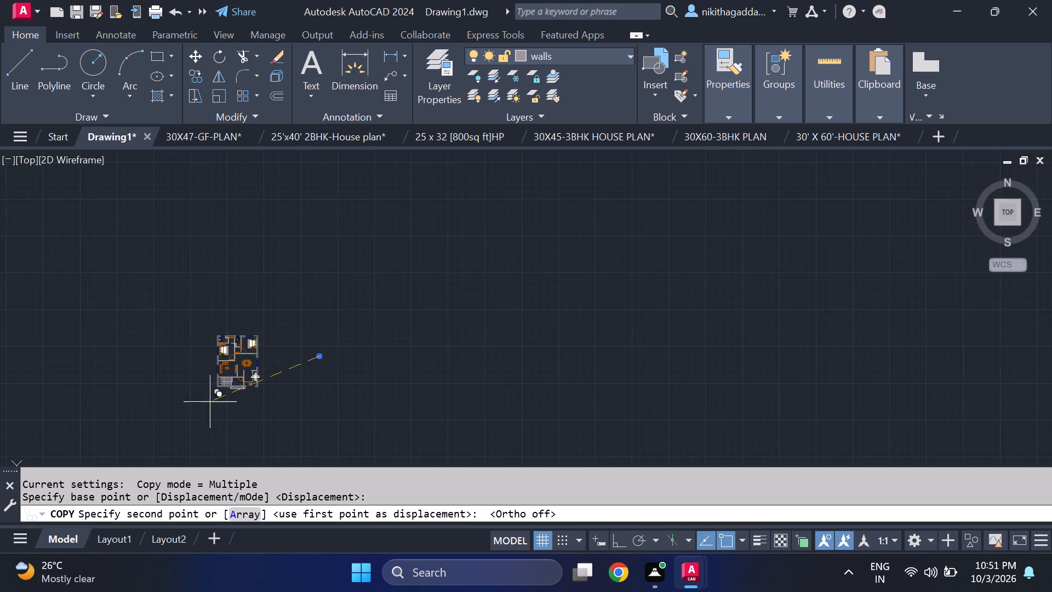
scroll(215, 396, up, 6)
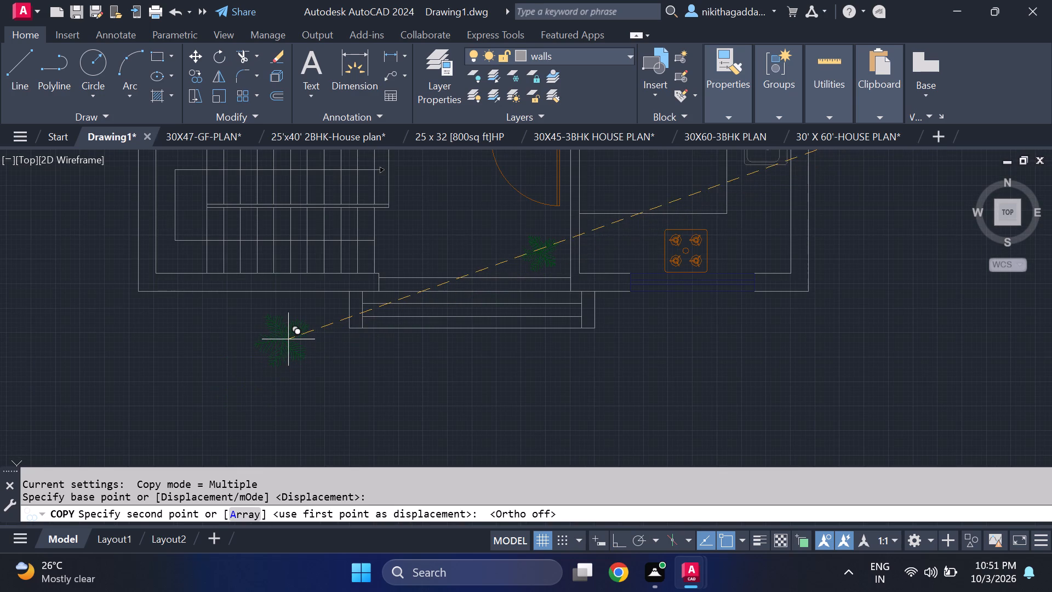
scroll(294, 332, up, 2)
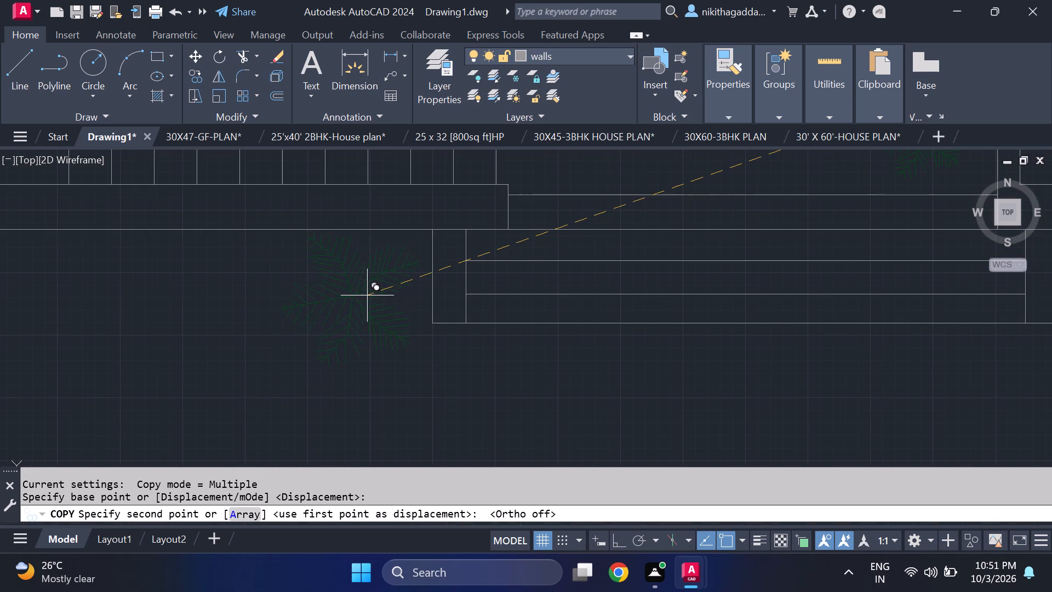
click(373, 294)
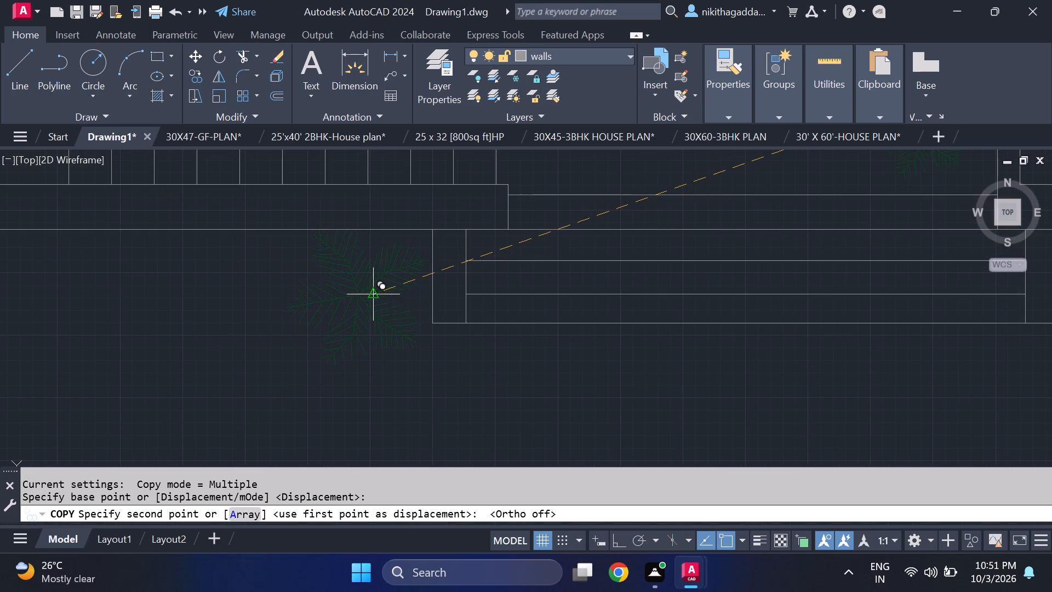
Place a second copy of the plant just east of the front entry steps and finish copying.
middle_drag(869, 382, 739, 389)
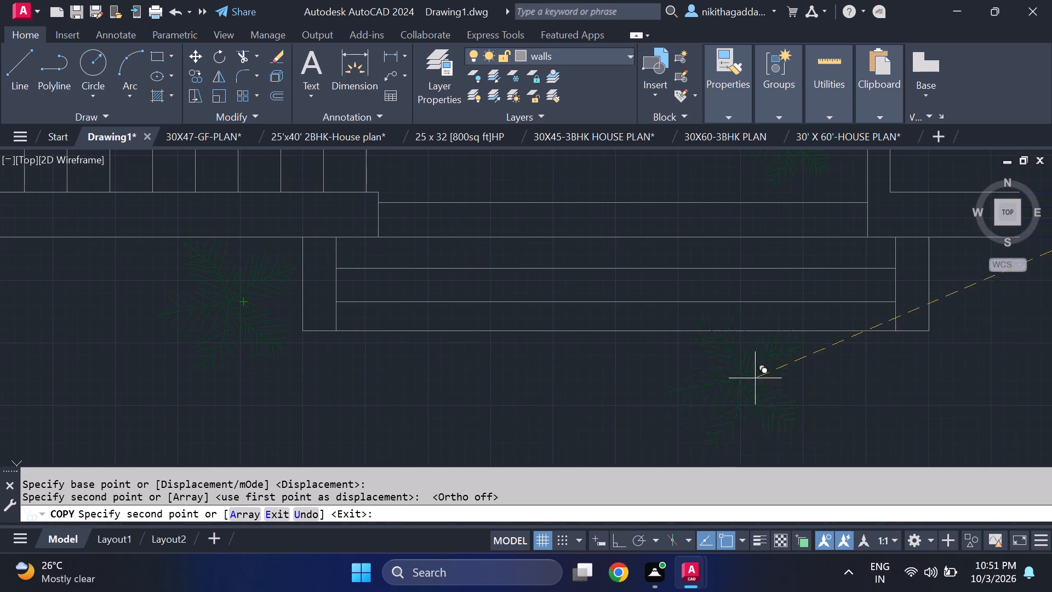
middle_click(973, 301)
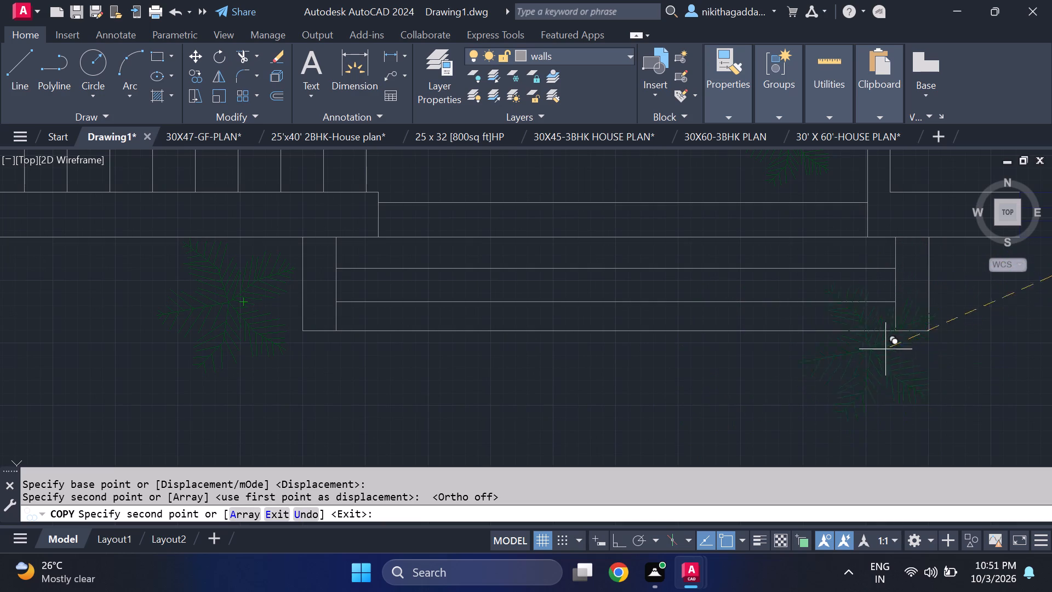
middle_drag(1005, 313, 777, 356)
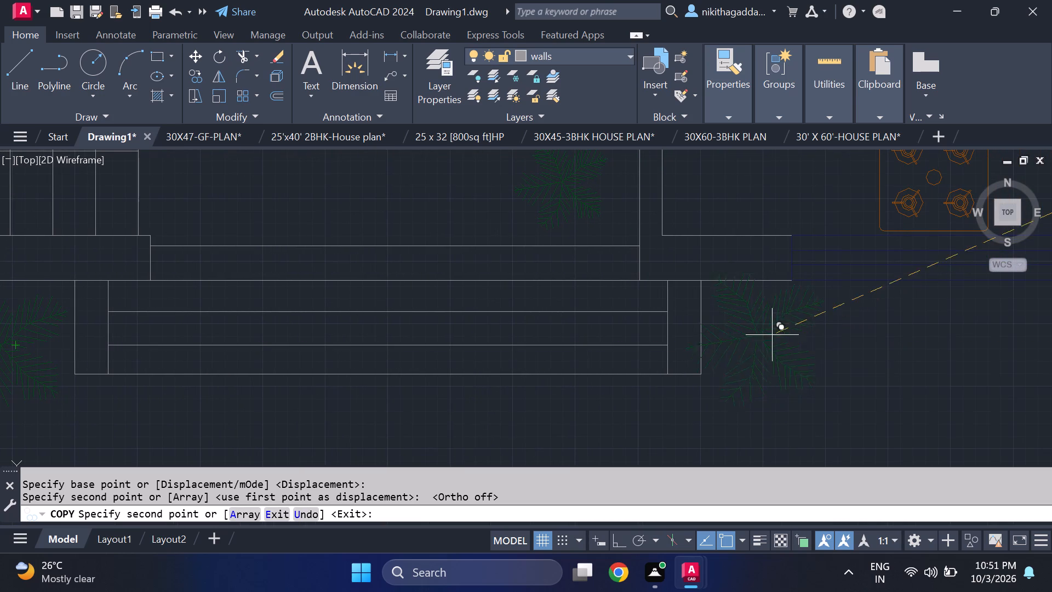
click(793, 344)
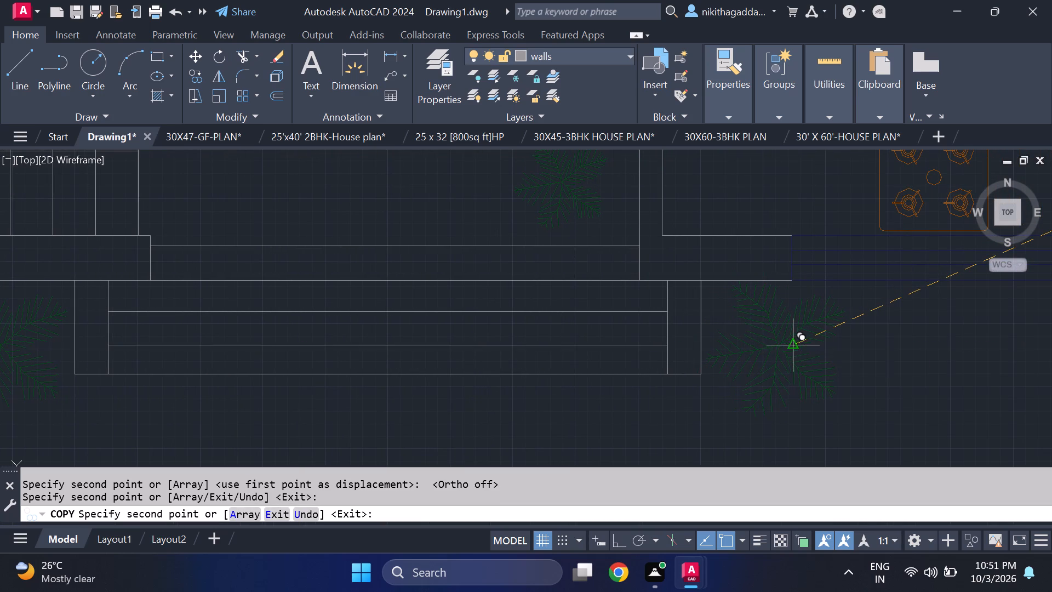
scroll(867, 349, down, 5)
key(Escape)
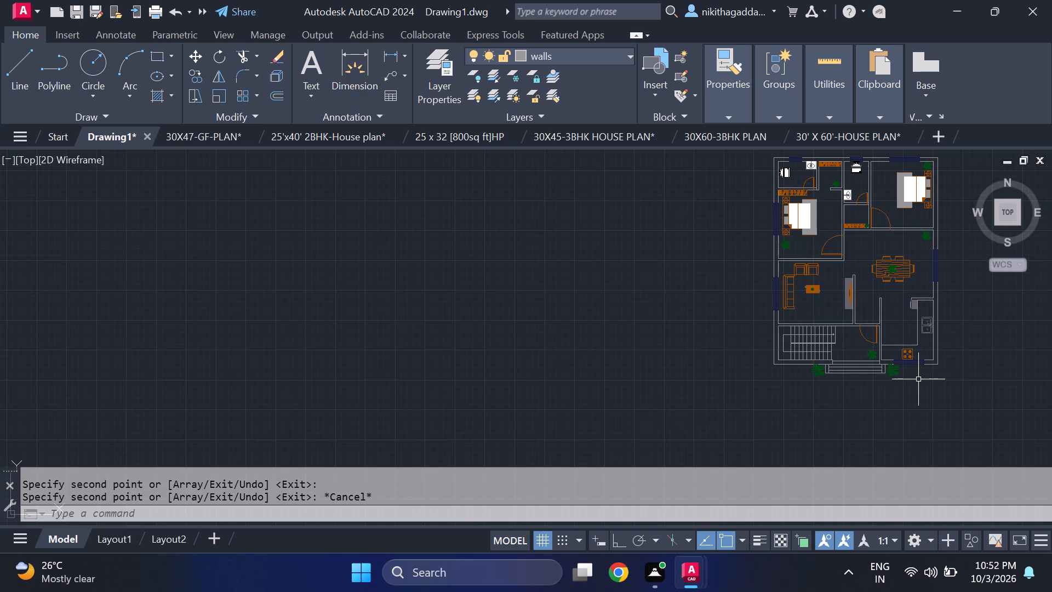
Fill the long living-room sofa's four seat cushions, south armrest and backrest with a solid hatch in colour 254,234,185.
middle_drag(853, 294, 619, 387)
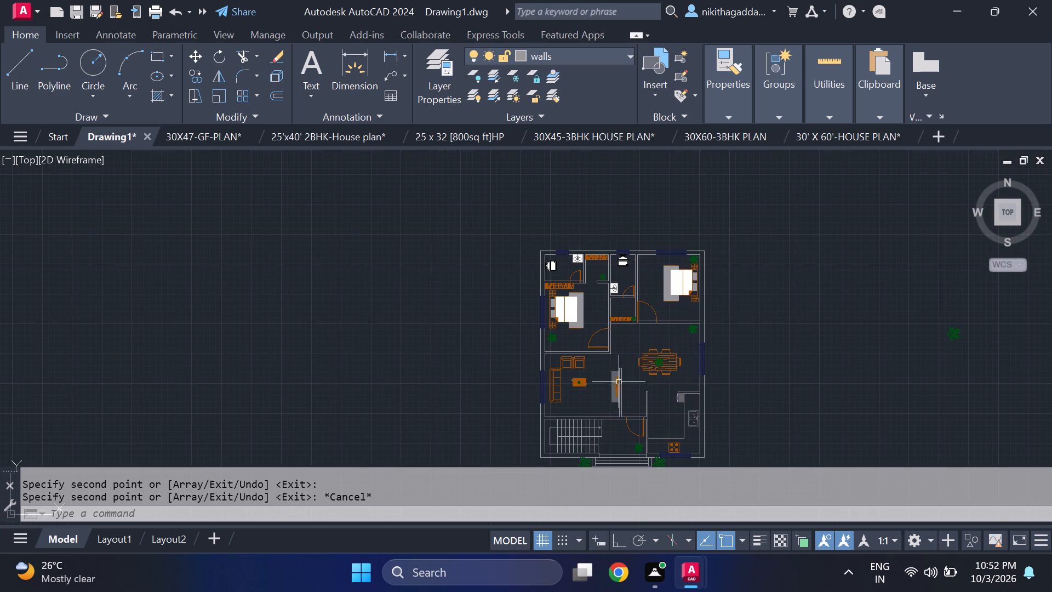
scroll(658, 339, up, 1)
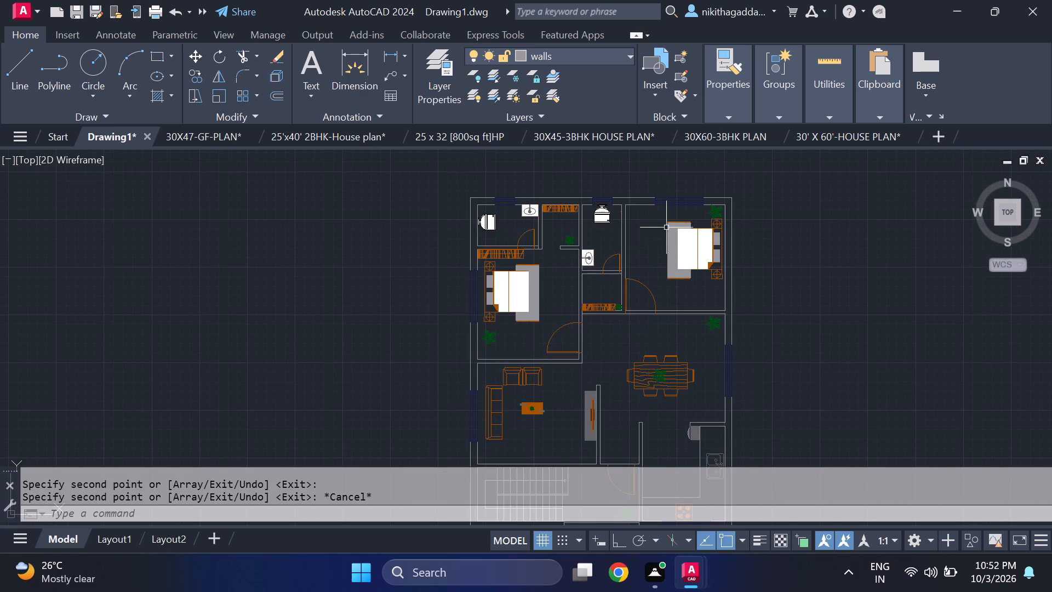
text(hatch)
key(Return)
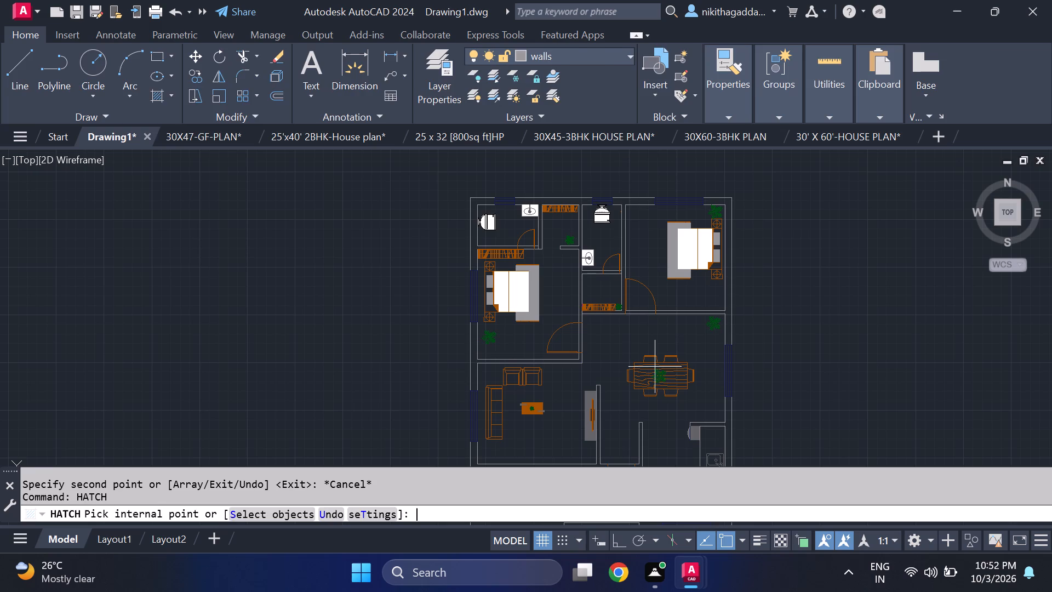
click(518, 73)
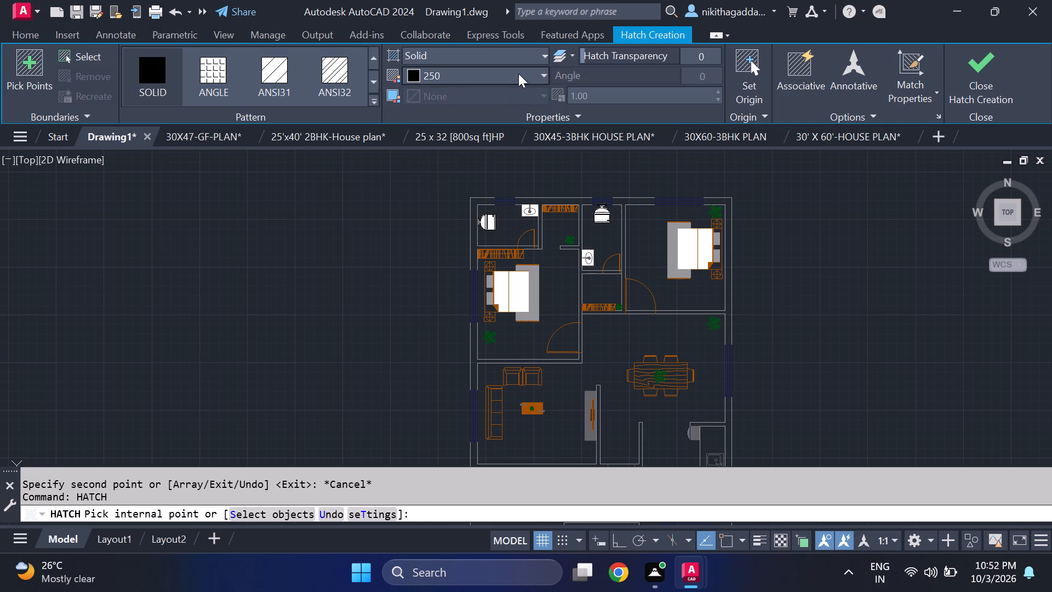
click(442, 215)
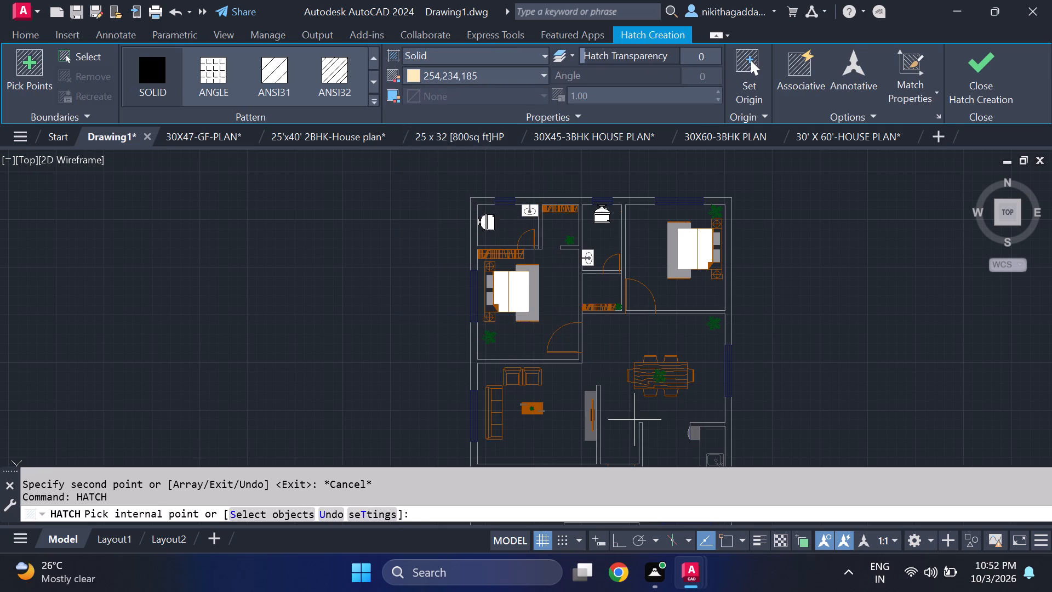
scroll(479, 409, up, 2)
click(517, 382)
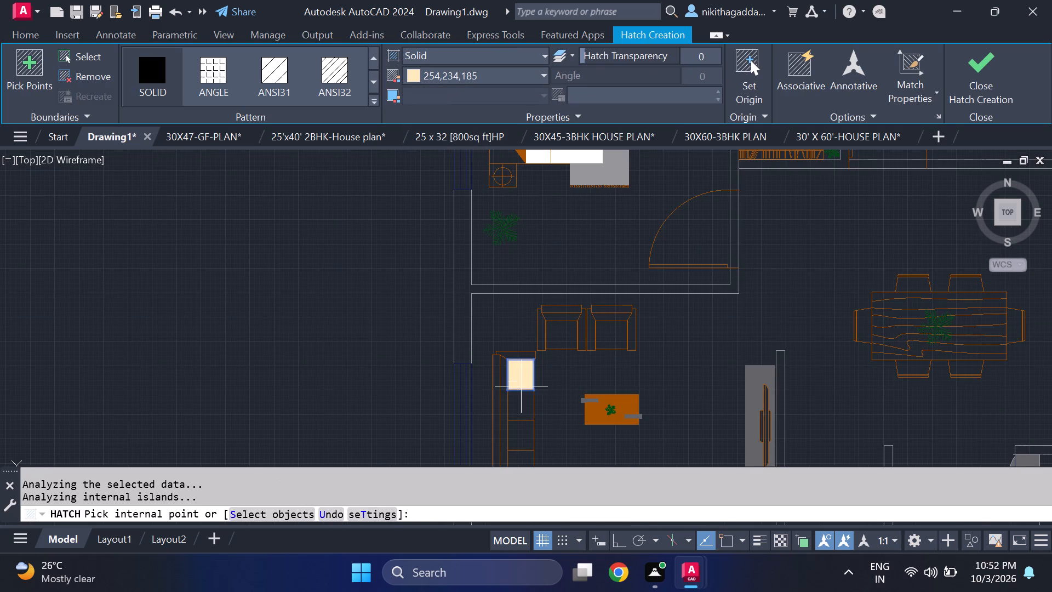
click(523, 395)
scroll(580, 364, down, 2)
scroll(561, 409, up, 3)
click(549, 360)
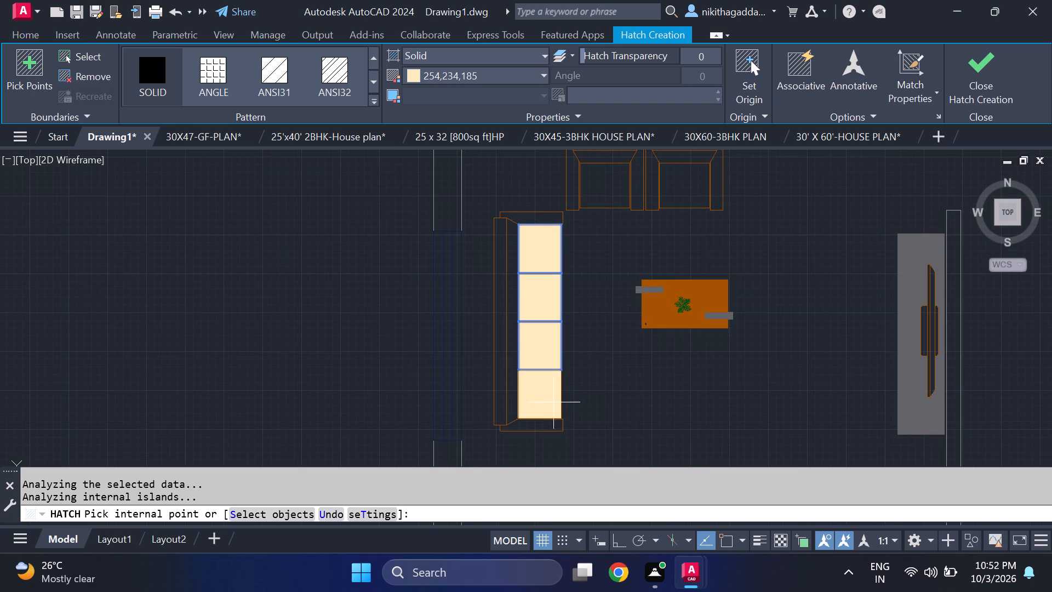
click(552, 403)
click(536, 421)
click(504, 385)
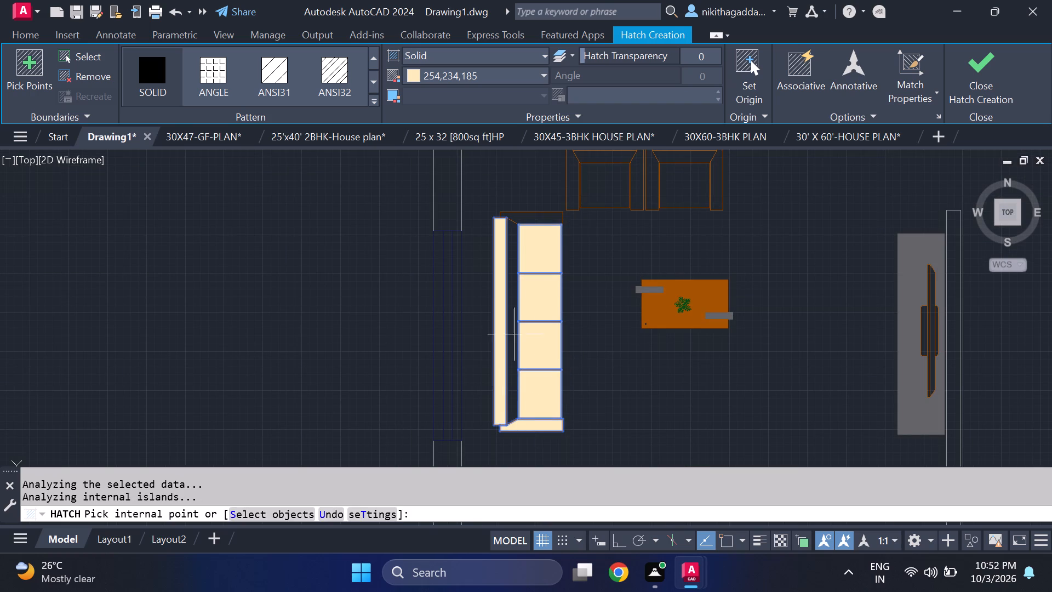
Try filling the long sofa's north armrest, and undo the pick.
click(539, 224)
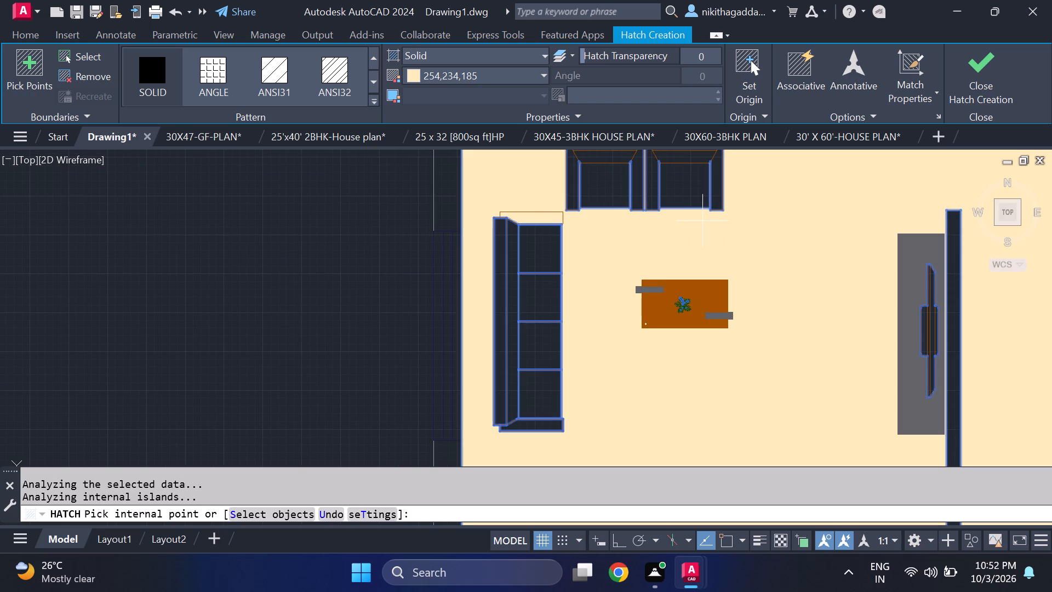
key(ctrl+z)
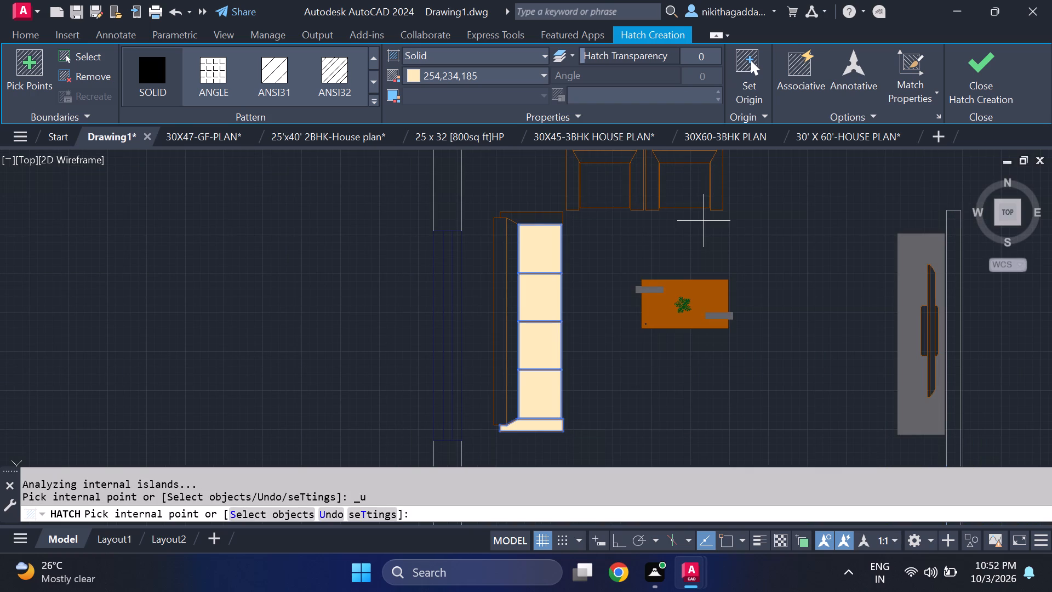
Add the long sofa's backrest and north armrest to the hatch, retry the north seat and south armrest, and finish it.
click(494, 295)
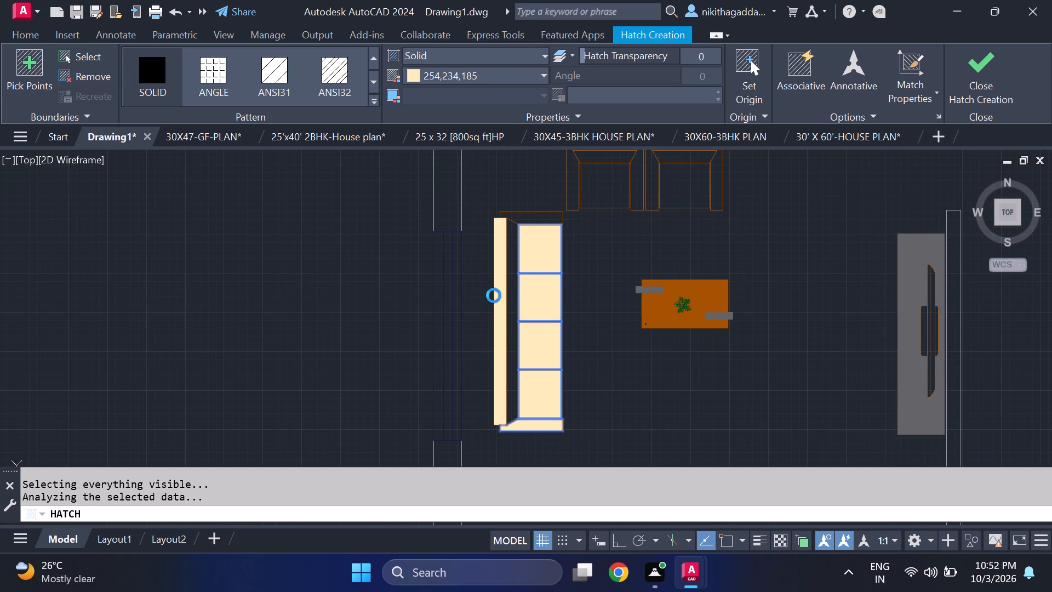
click(614, 287)
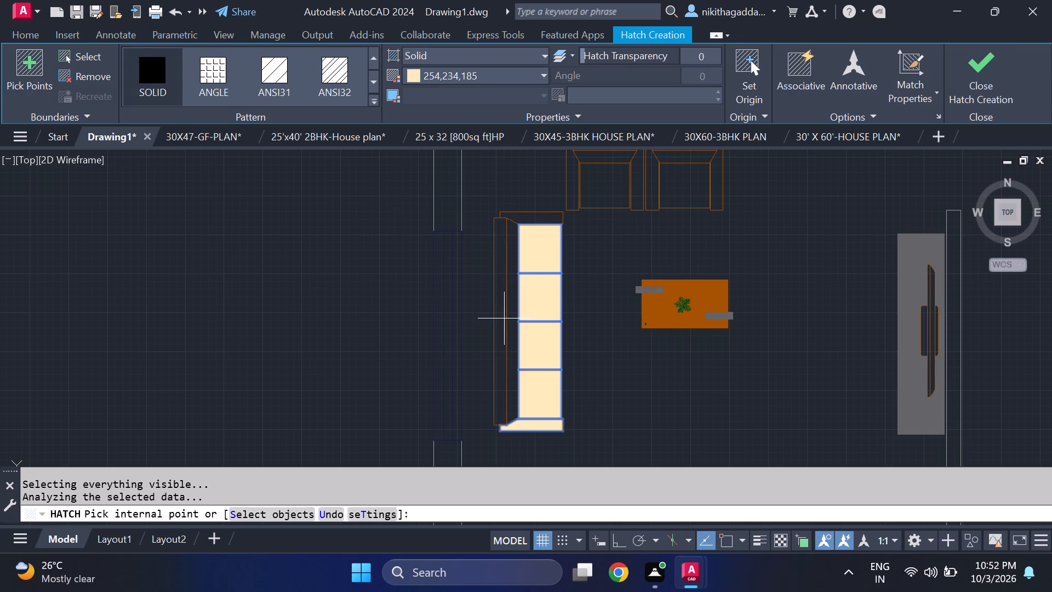
click(504, 318)
click(525, 223)
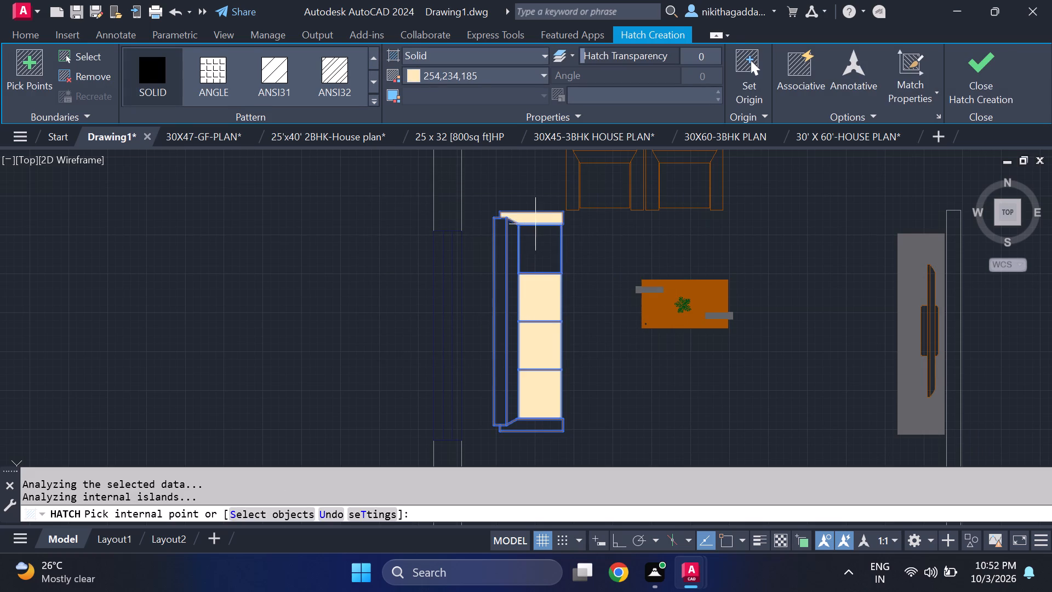
click(534, 249)
click(540, 249)
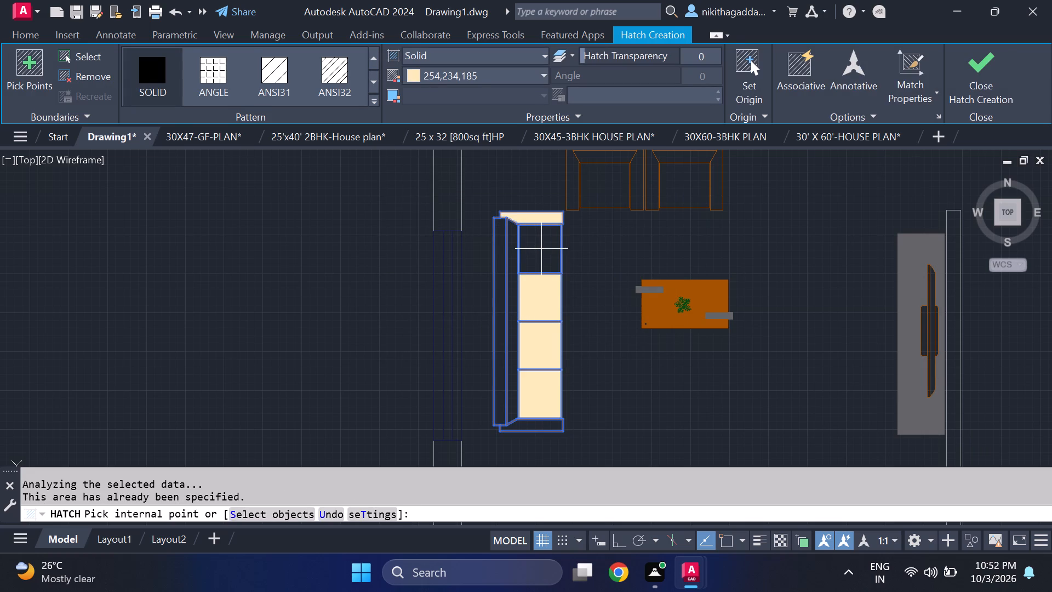
click(544, 249)
click(527, 428)
click(541, 228)
click(1000, 76)
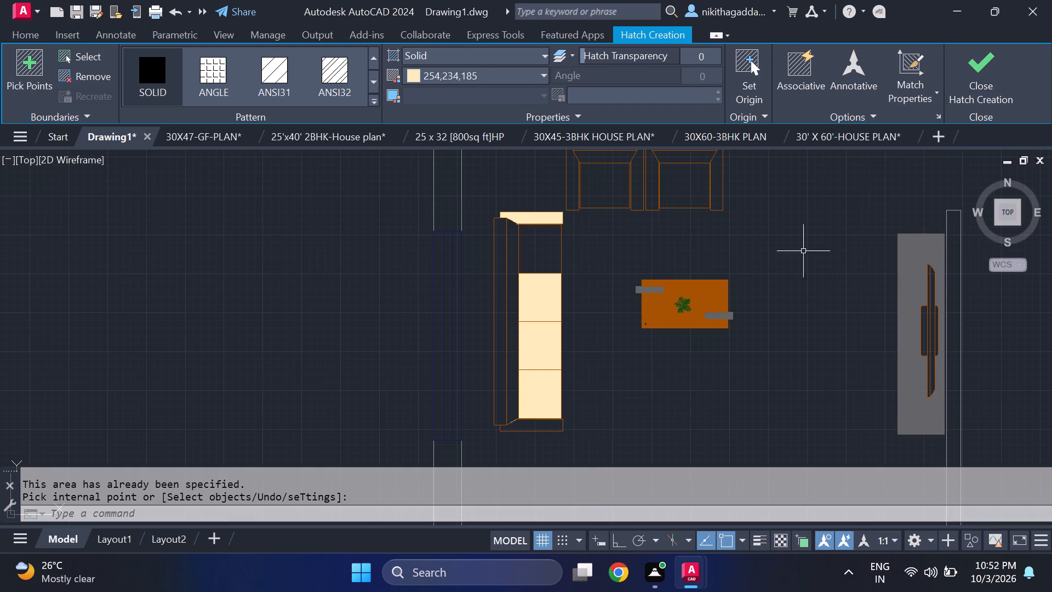
Start another solid hatch in colour 254,234,185 and fill the long sofa's north seat cushion, backrest and south armrest.
scroll(685, 310, down, 3)
scroll(683, 317, up, 2)
text(hatch)
key(Return)
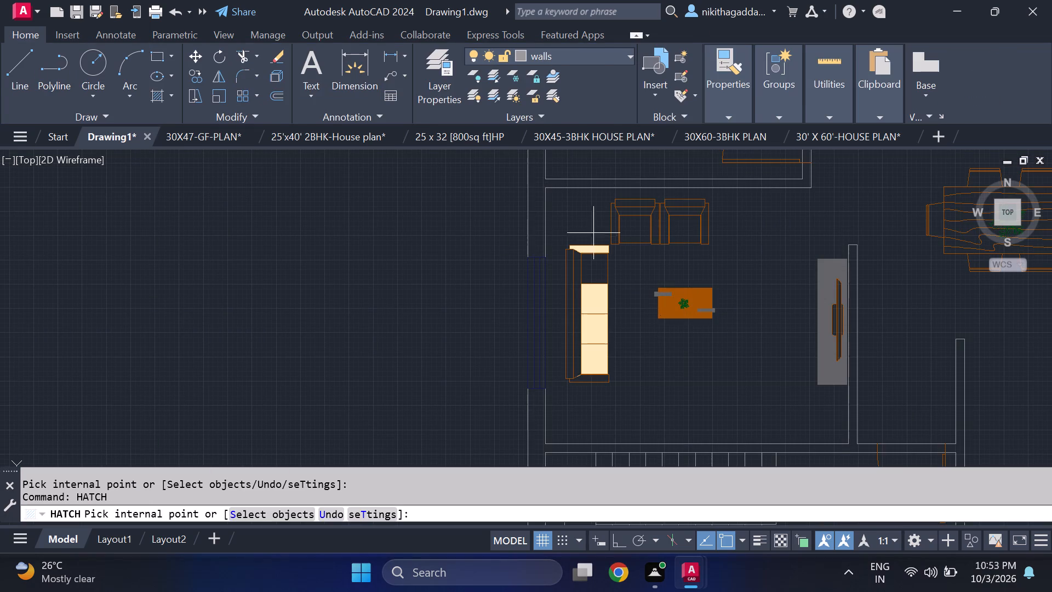
click(597, 274)
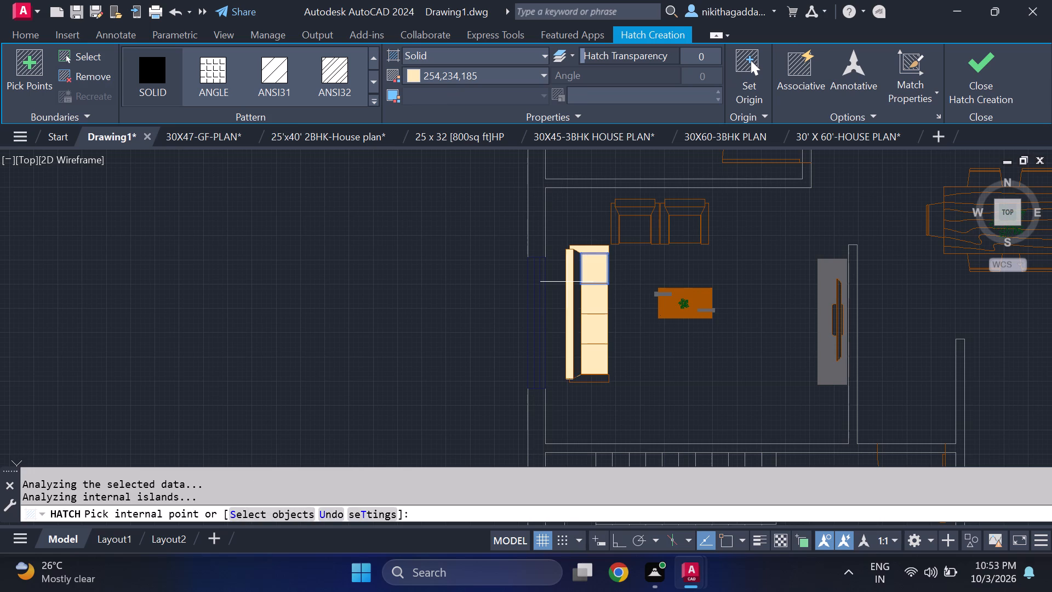
click(567, 282)
click(592, 380)
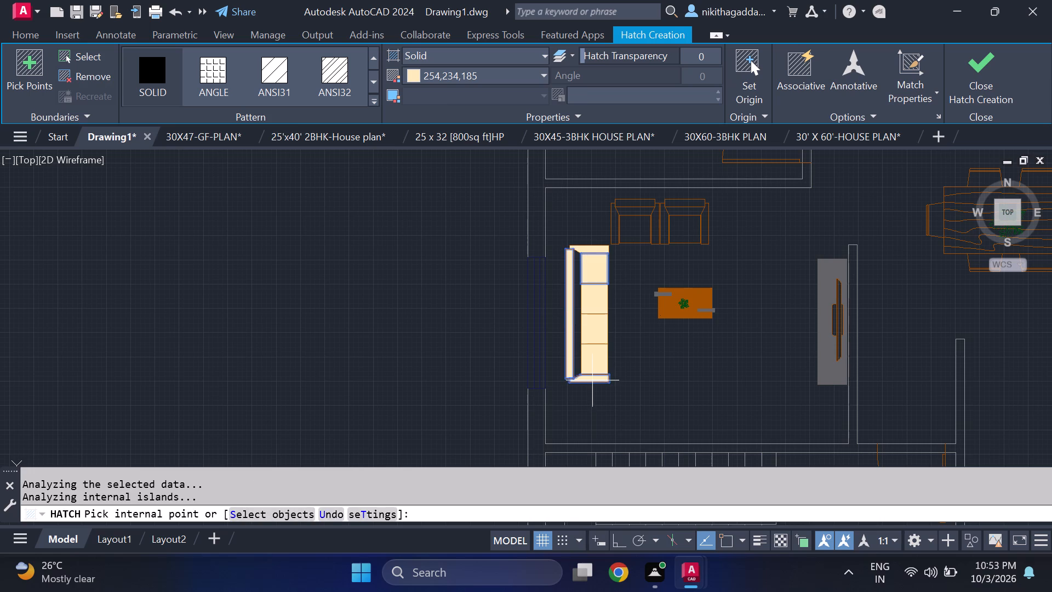
Fill the west armchair's seat, both armrests and backrest with the same solid hatch and finish it.
click(641, 240)
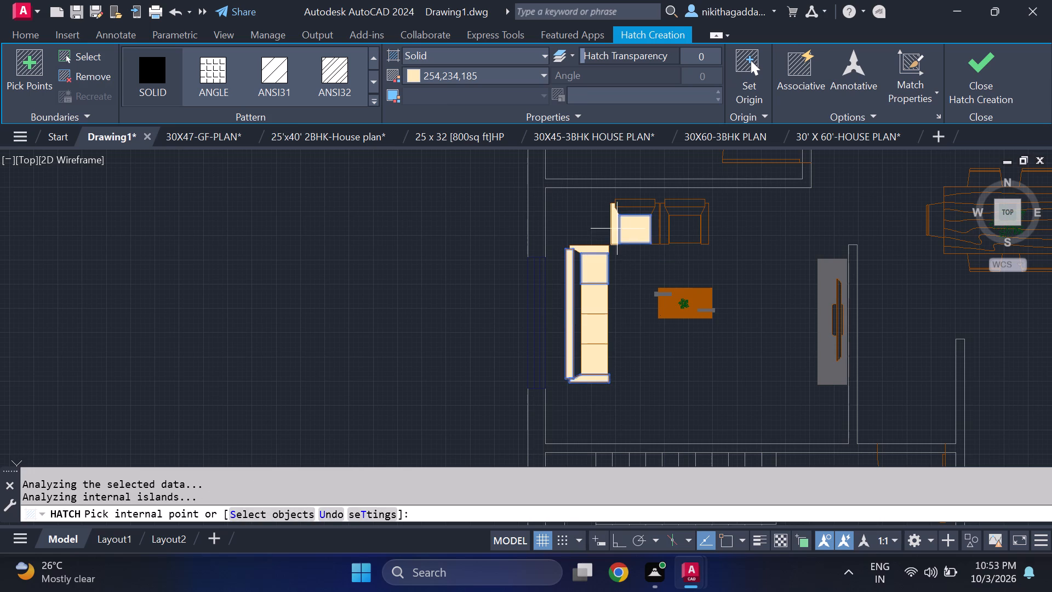
click(617, 229)
click(654, 234)
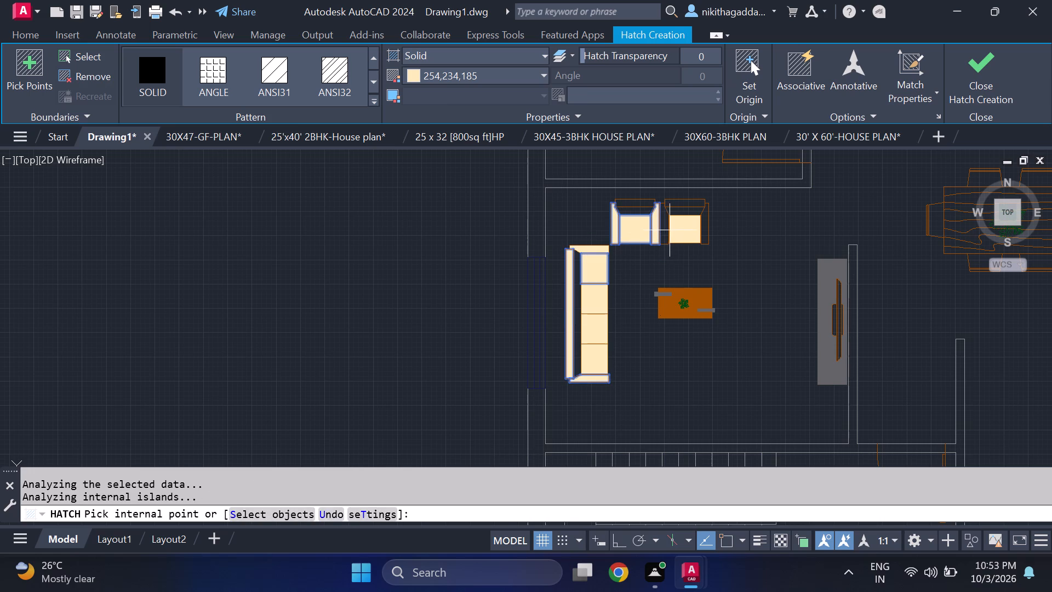
scroll(670, 230, up, 2)
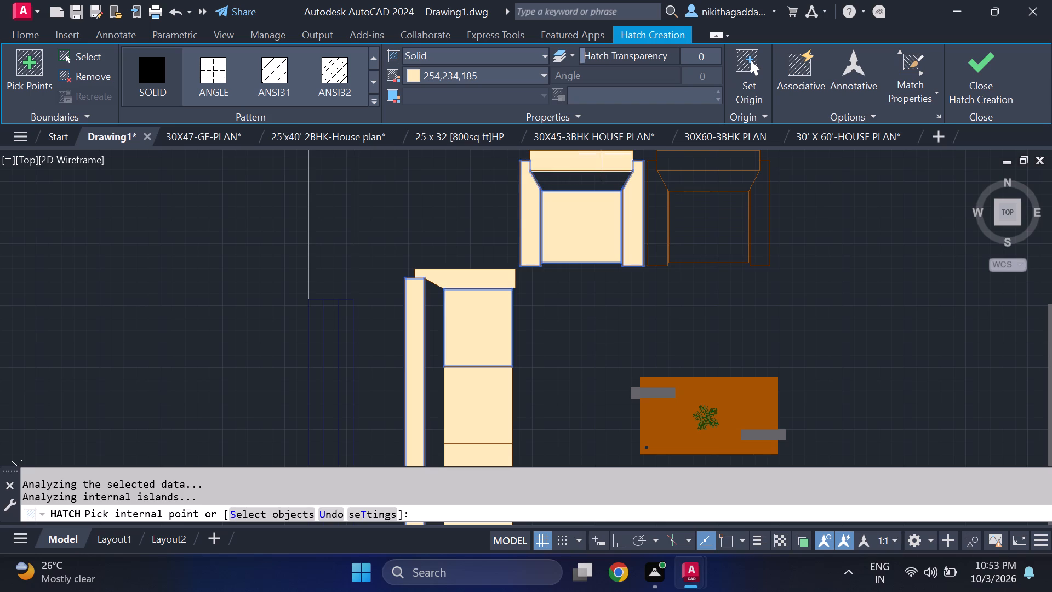
click(599, 155)
click(960, 84)
Delete the combined hatch covering the west armchair and the long sofa's north seat, backrest and south armrest.
scroll(668, 305, down, 3)
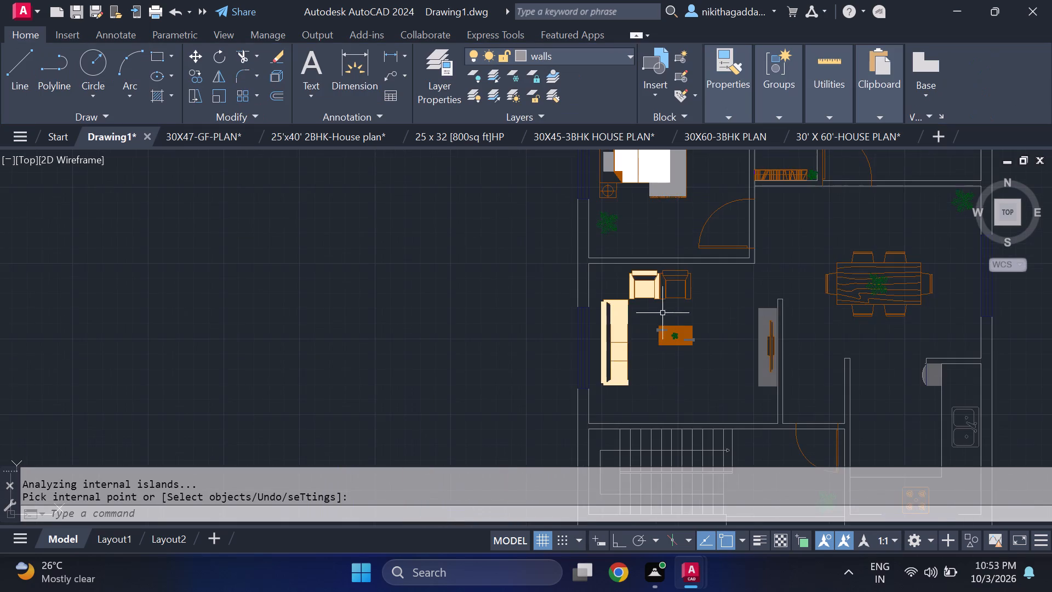
scroll(658, 321, up, 1)
scroll(588, 329, up, 1)
click(595, 316)
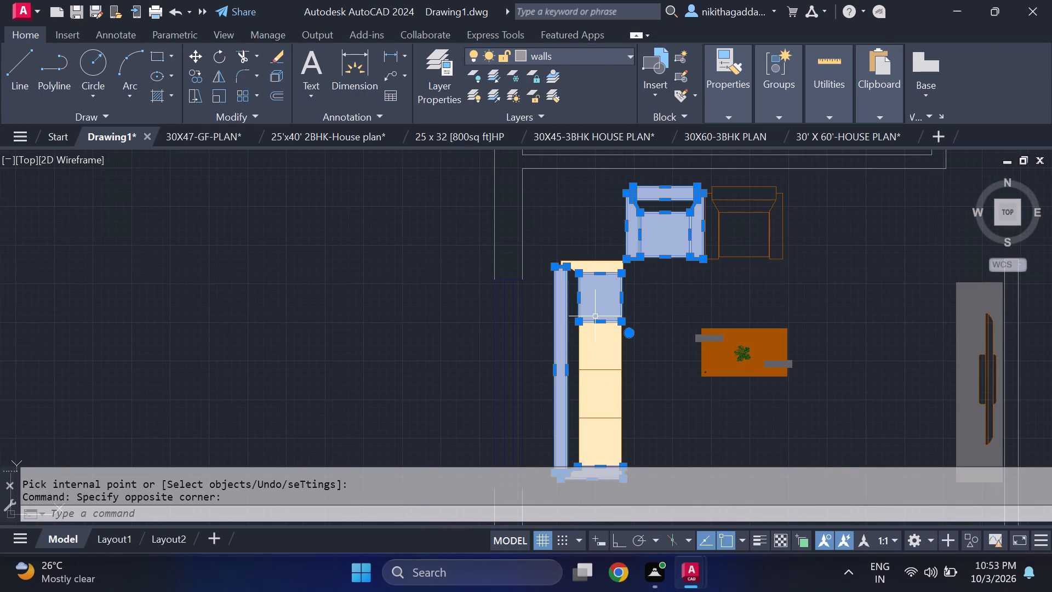
key(Delete)
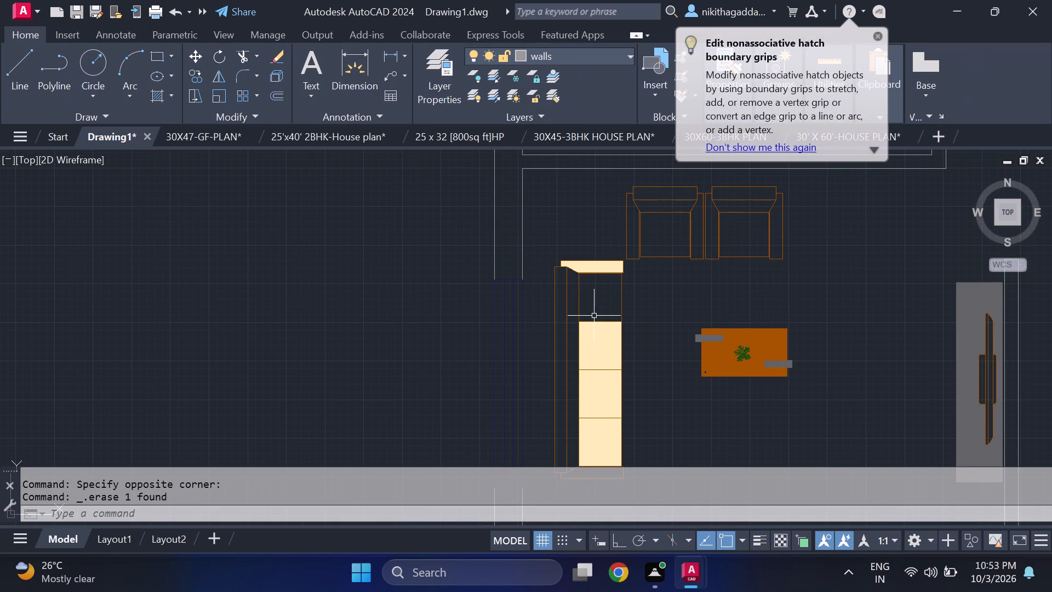
Fill the long sofa's north seat cushion with its own solid hatch in colour 254,234,185 and finish it.
scroll(623, 304, down, 2)
scroll(623, 322, up, 2)
text(hatch)
key(Return)
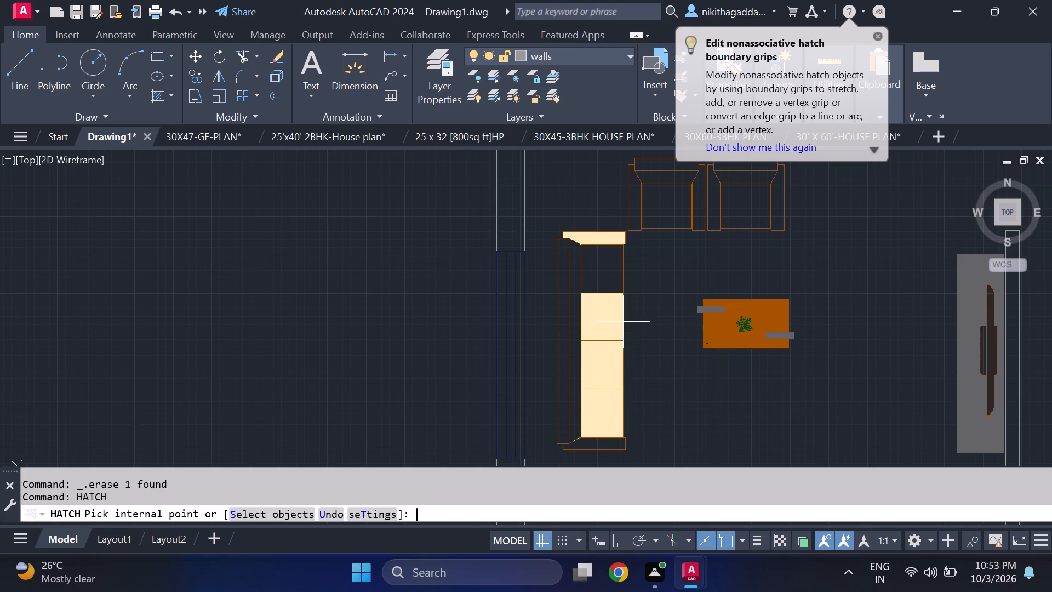
click(608, 281)
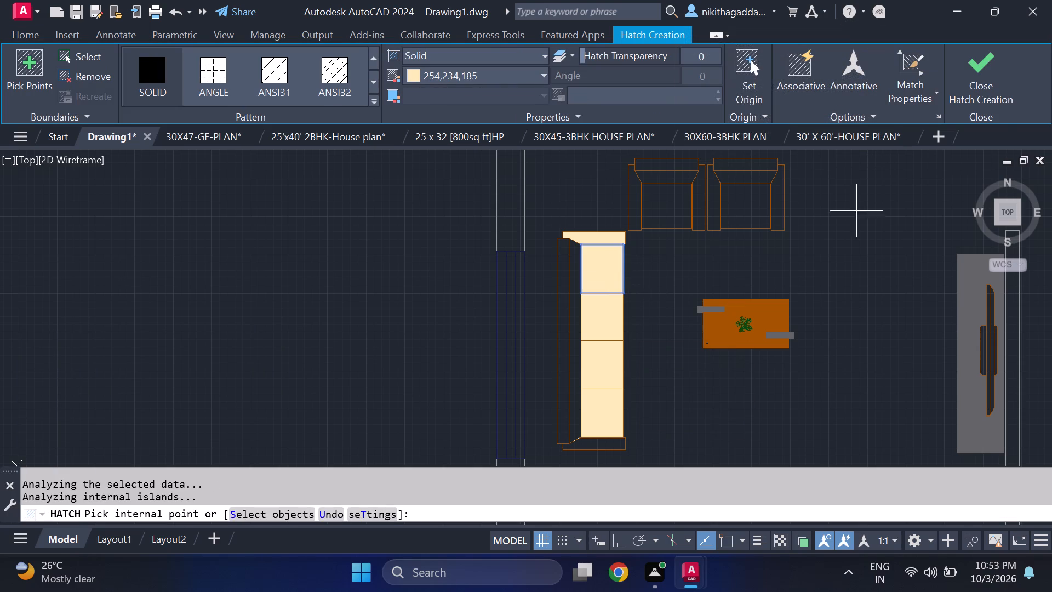
click(993, 103)
Fill the long sofa's backrest and south armrest with a solid hatch in colour 254,234,185 and finish it.
scroll(741, 301, down, 3)
scroll(733, 339, up, 2)
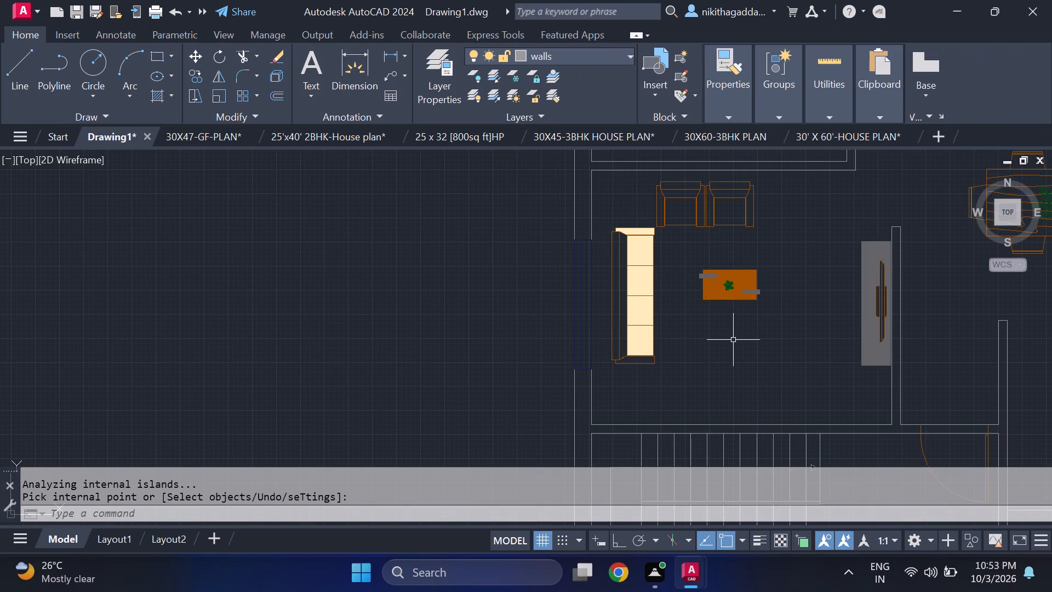
text(hatch)
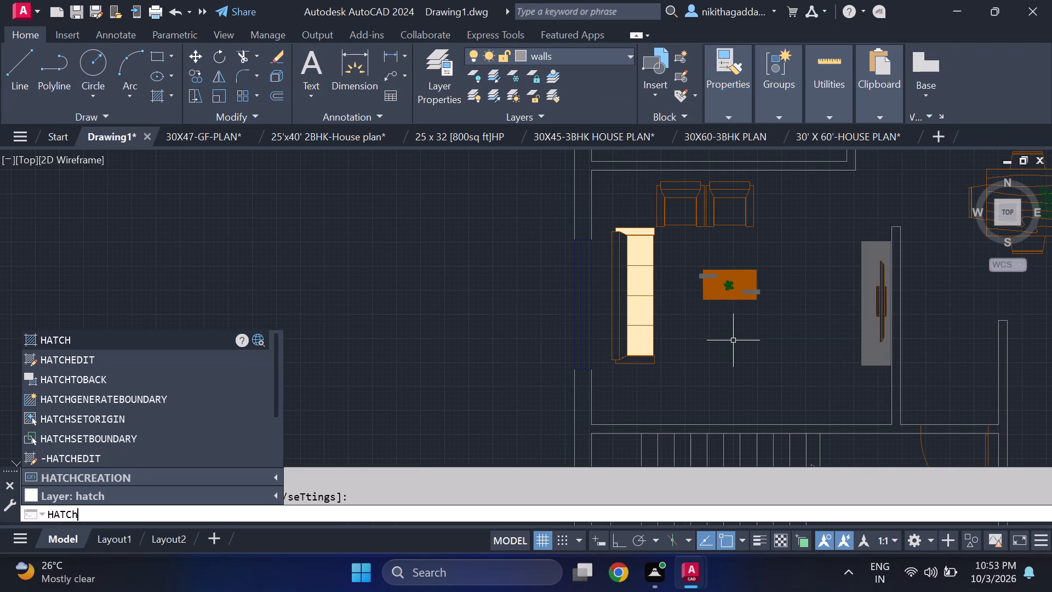
key(Return)
scroll(614, 296, up, 1)
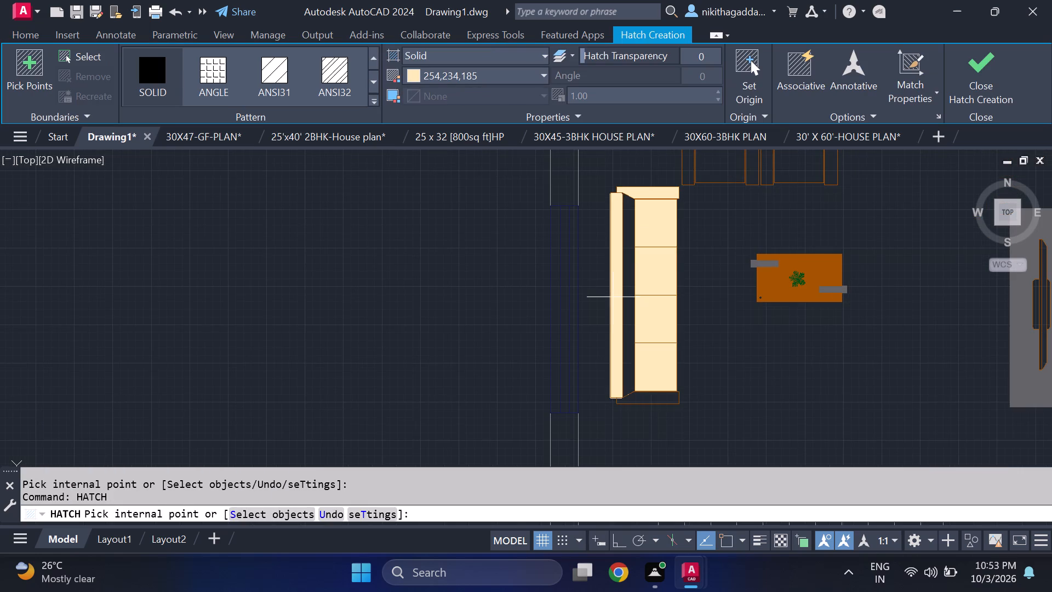
click(613, 297)
scroll(613, 297, up, 1)
click(678, 455)
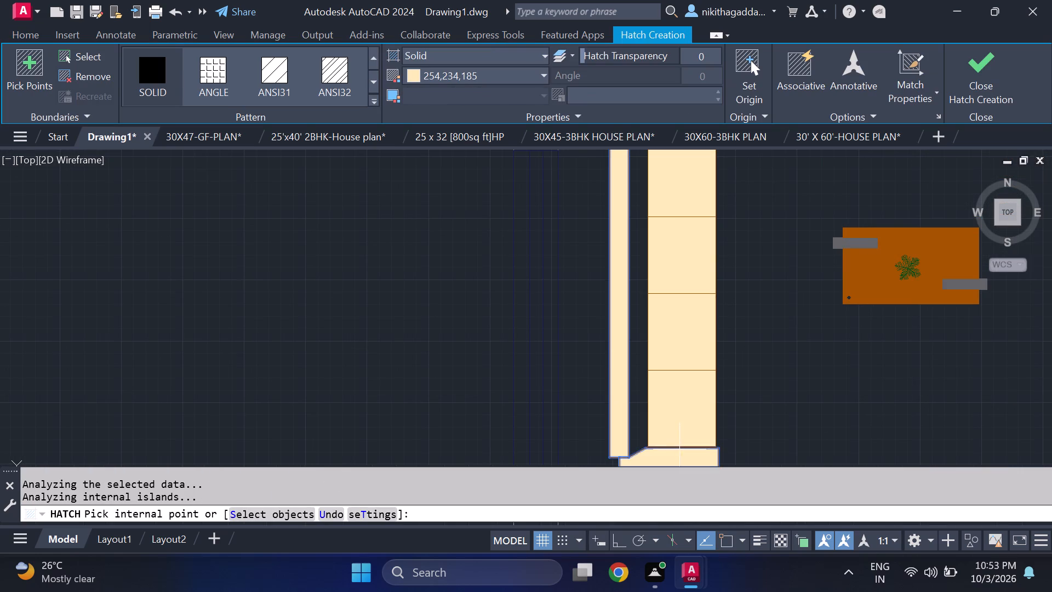
scroll(693, 407, down, 3)
click(989, 81)
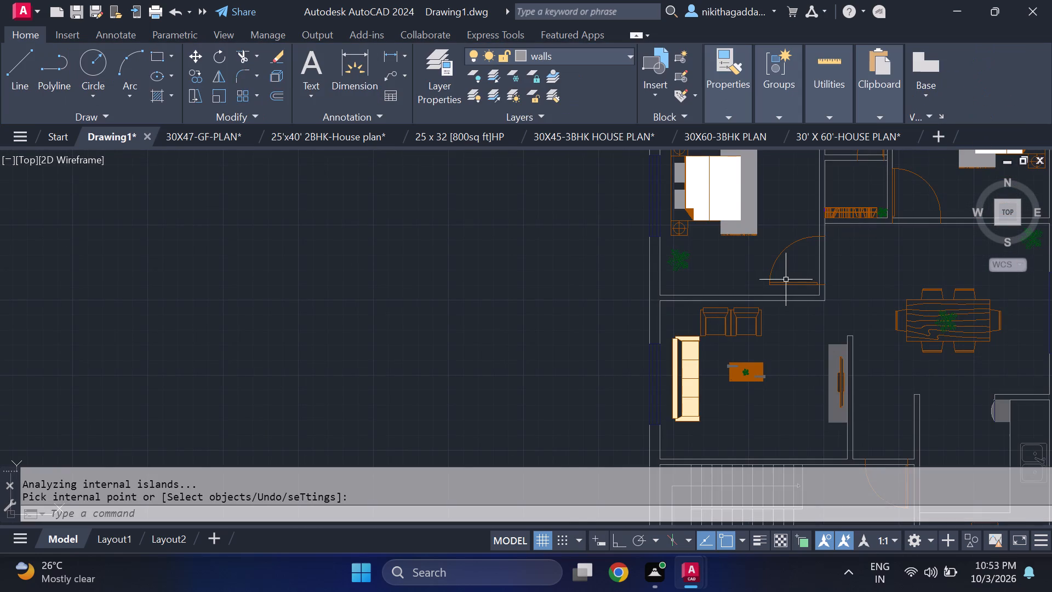
Fill the west armchair's seat, both armrests and backrest with a separate solid hatch in colour 254,234,185.
scroll(782, 289, up, 1)
text(ha)
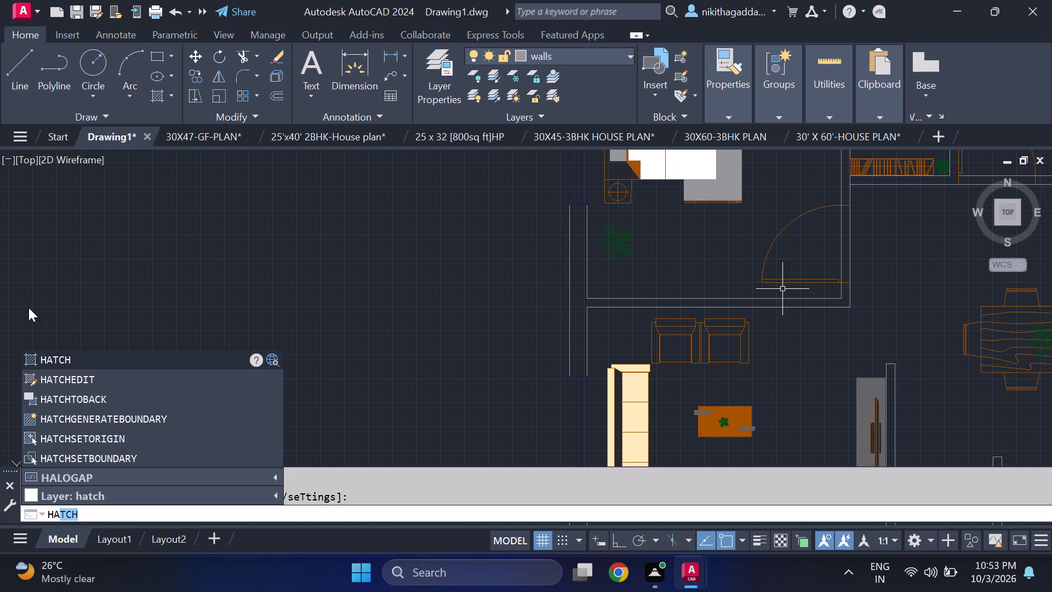
click(72, 360)
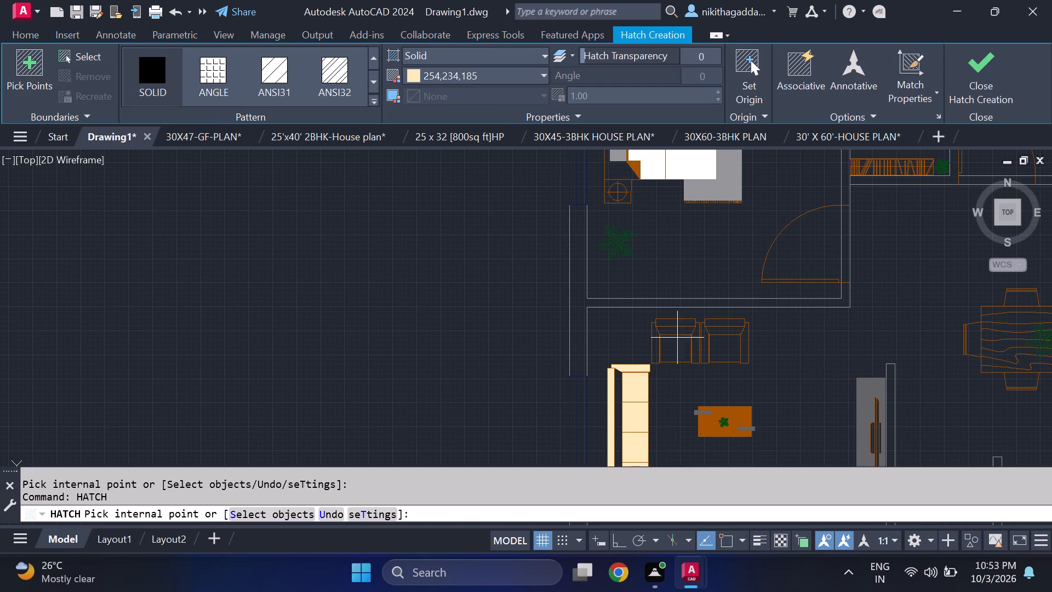
click(676, 346)
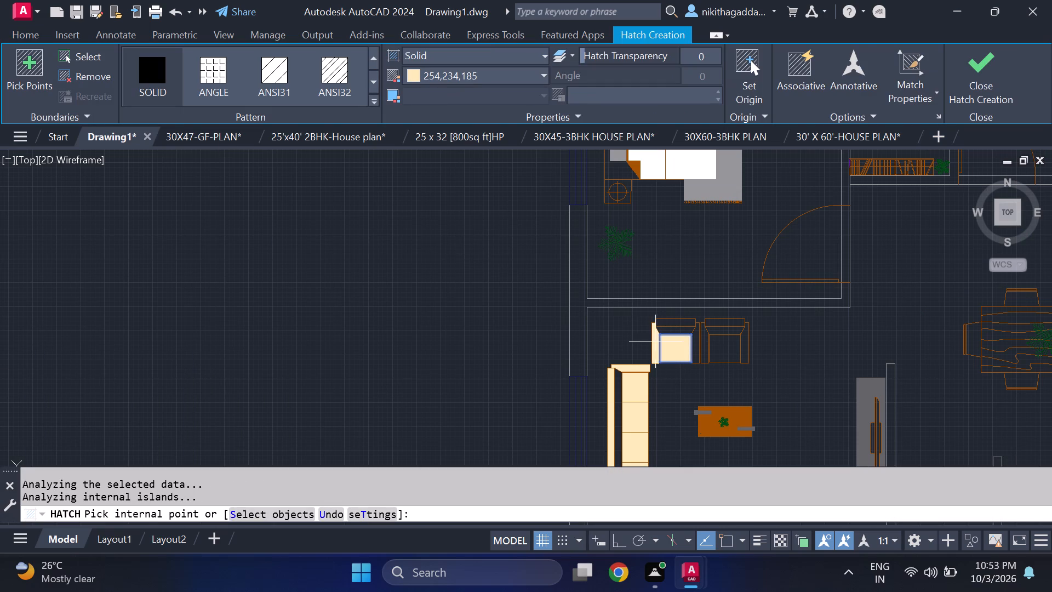
click(655, 341)
click(694, 346)
scroll(693, 338, up, 2)
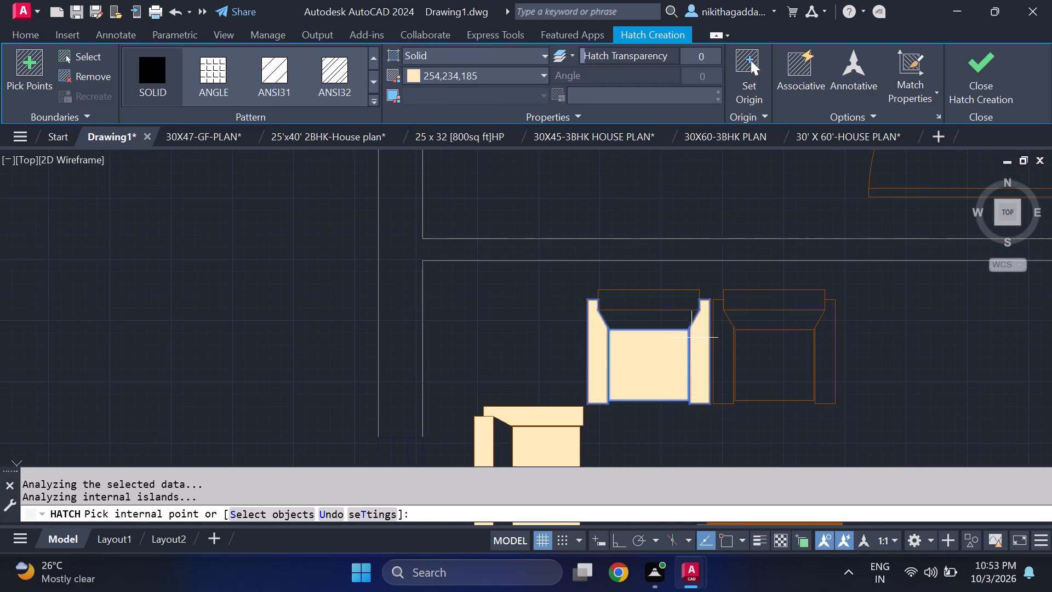
click(657, 307)
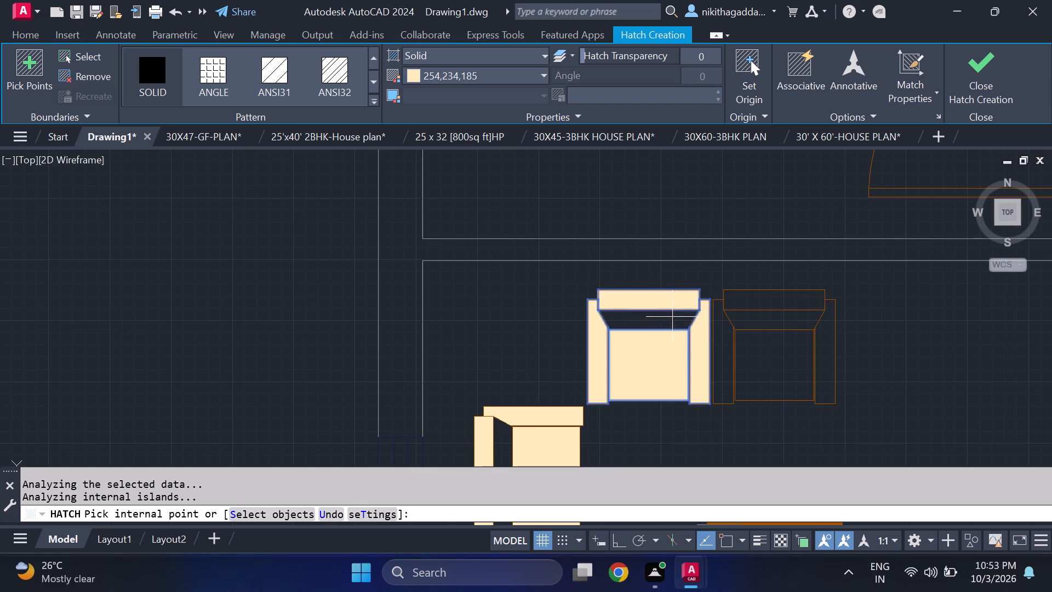
click(993, 82)
Fill the east armchair's armrests, backrest and seat with a solid hatch in colour 254,234,185 and finish it.
scroll(792, 323, down, 2)
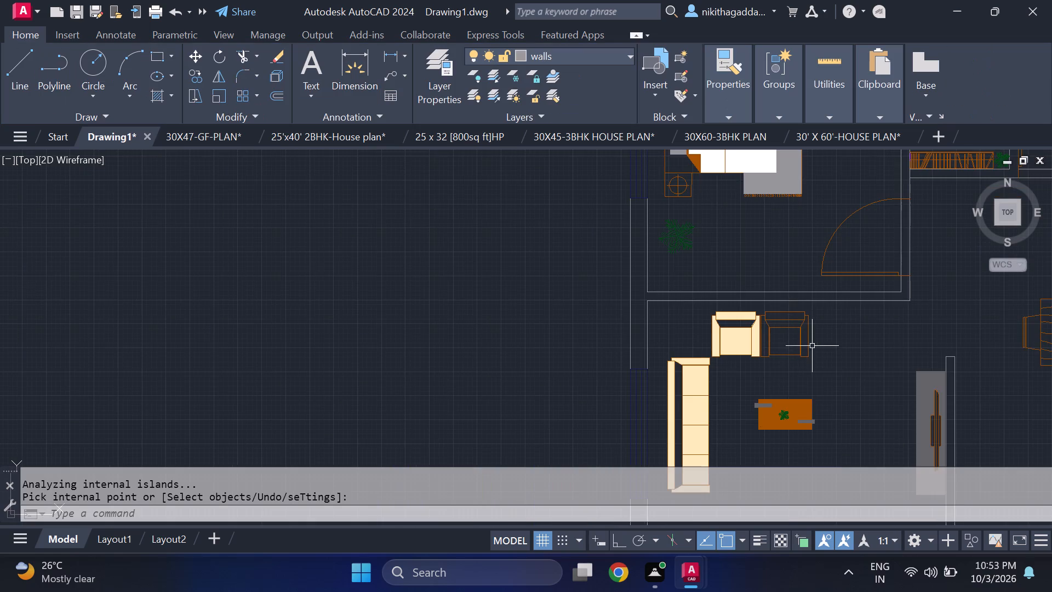
middle_drag(812, 346, 642, 338)
text(hatch)
key(Return)
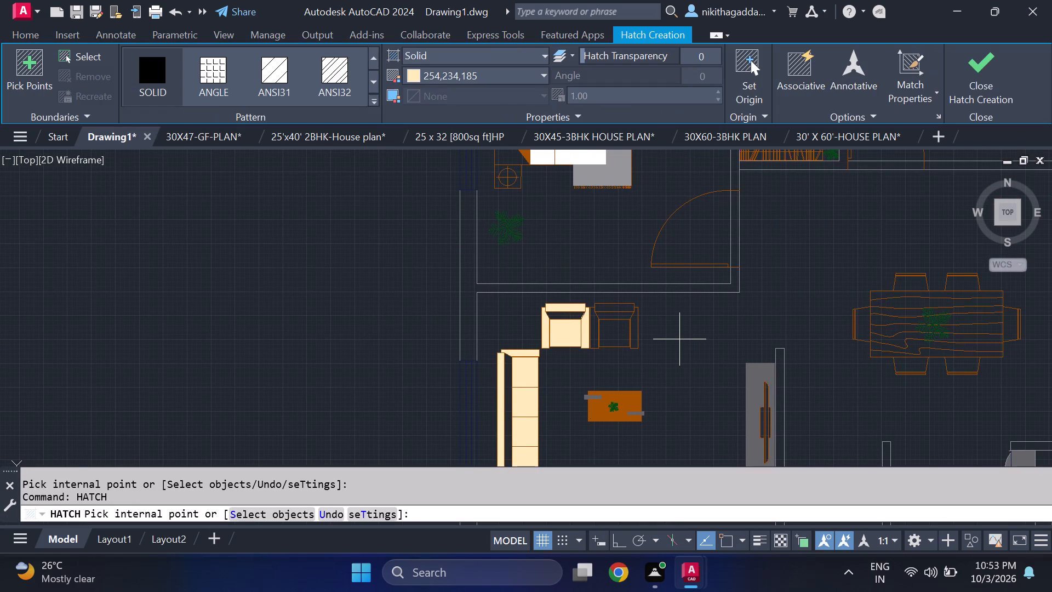
scroll(599, 337, up, 3)
click(594, 320)
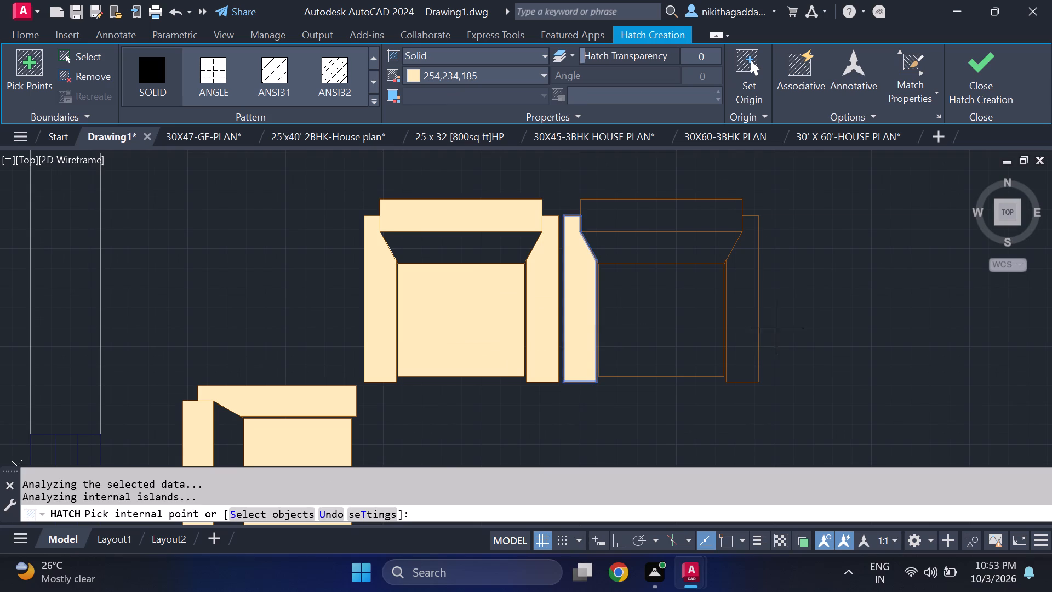
click(742, 312)
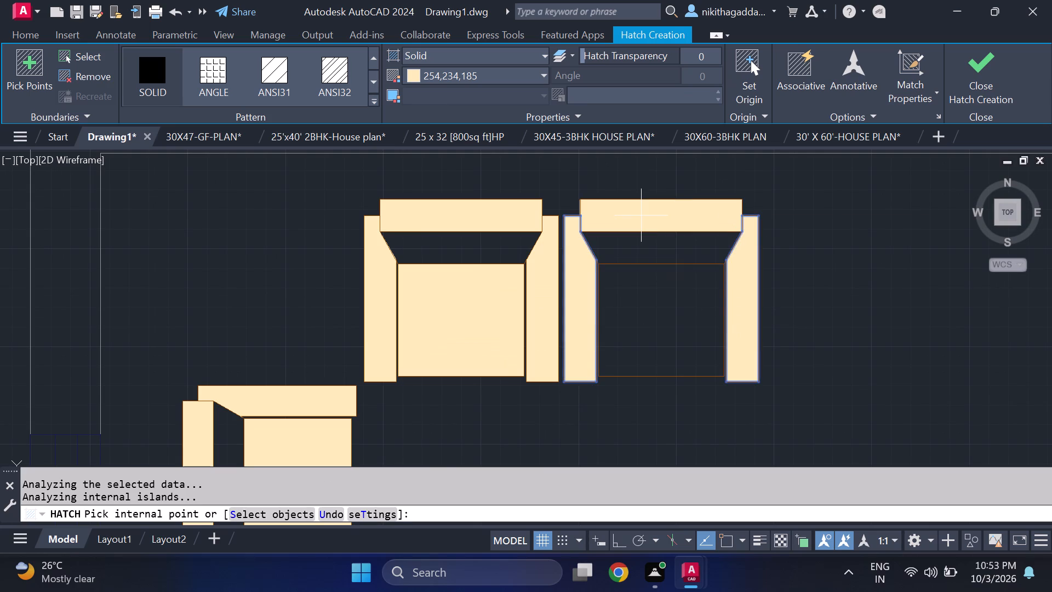
click(641, 215)
click(652, 300)
click(982, 83)
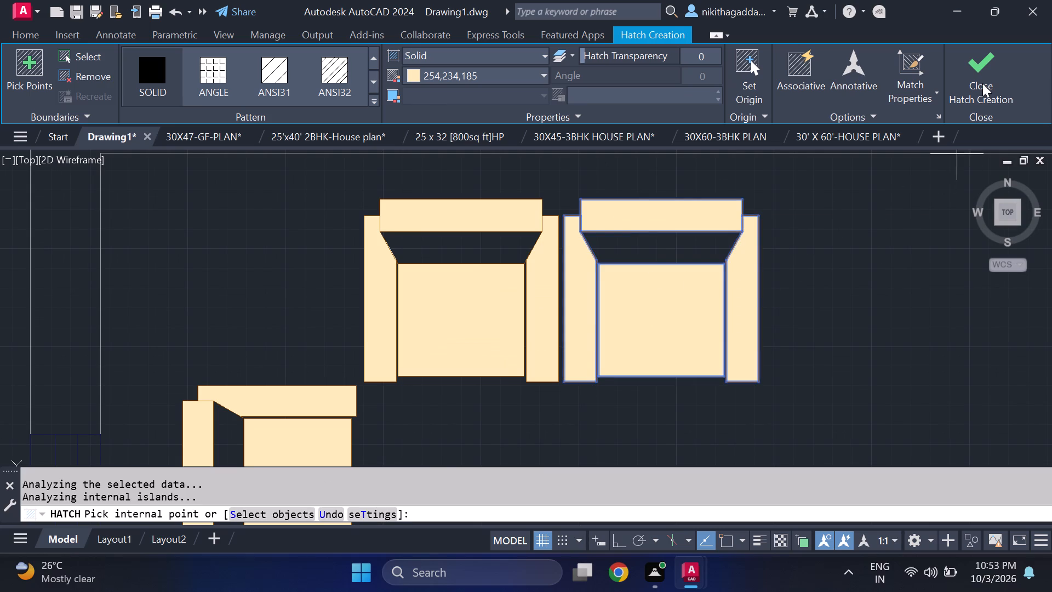
Start a new solid hatch and set its colour to 254,204,102.
scroll(770, 293, down, 4)
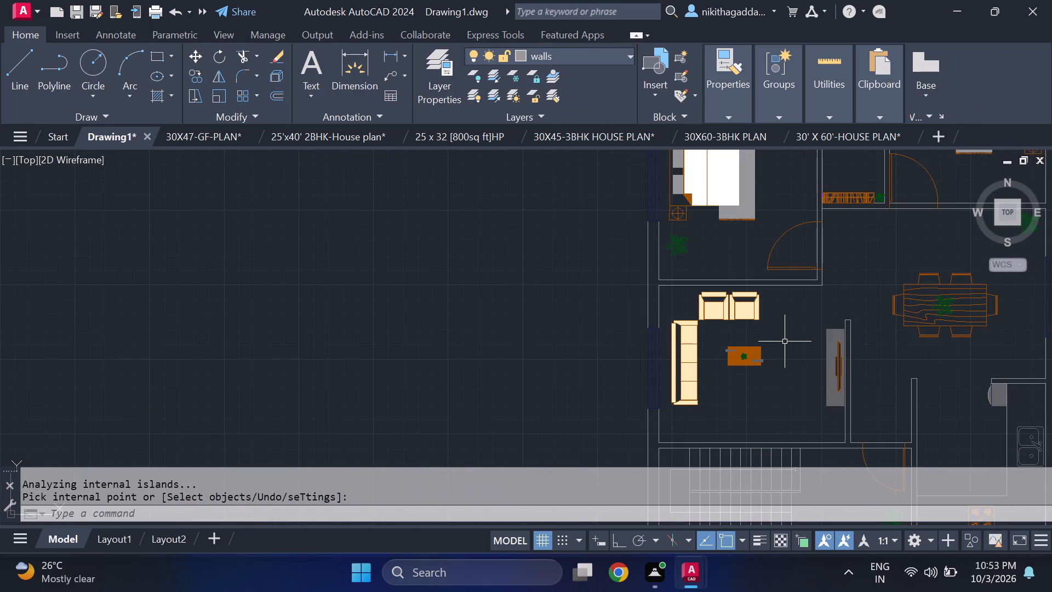
text(hatch)
key(Return)
right_click(785, 341)
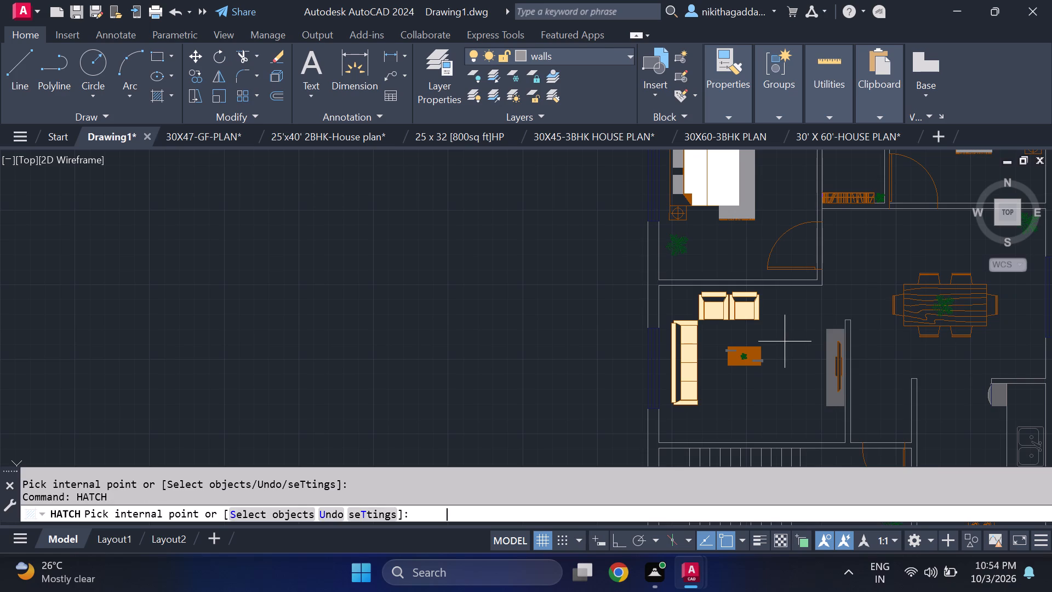
scroll(694, 309, down, 2)
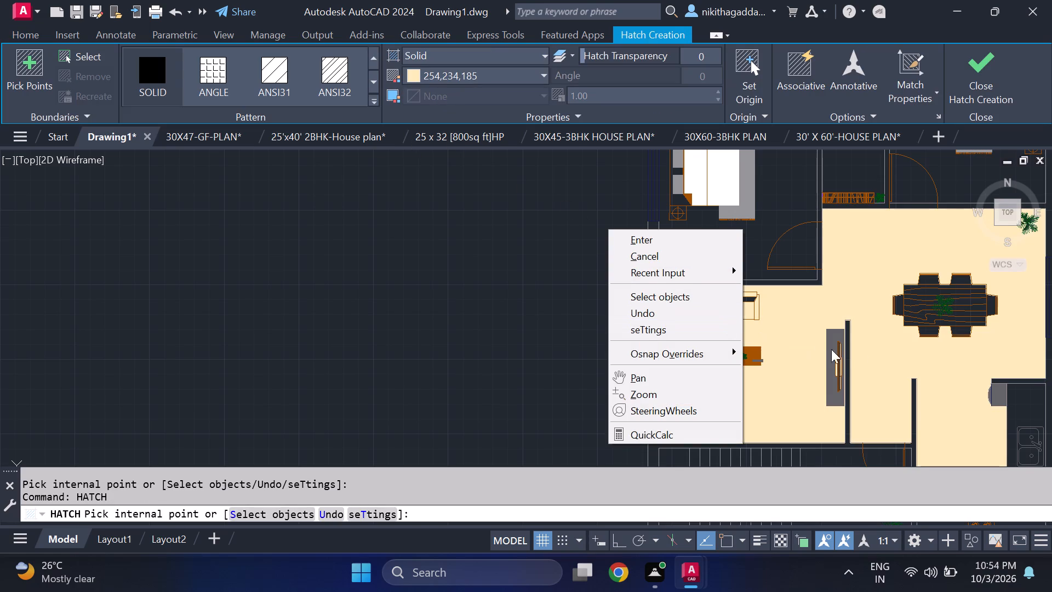
key(Escape)
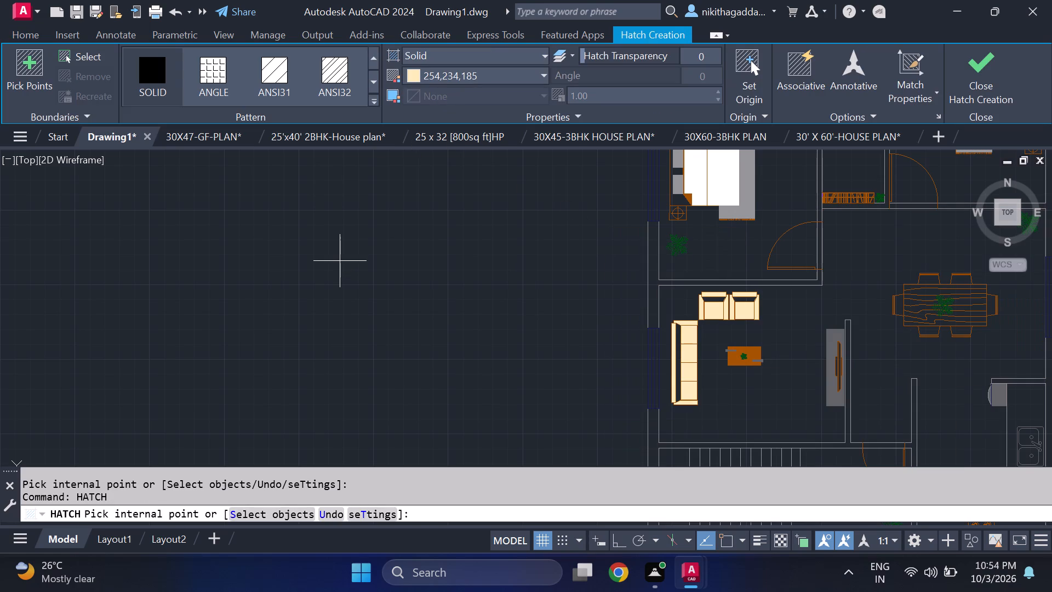
click(536, 73)
click(447, 204)
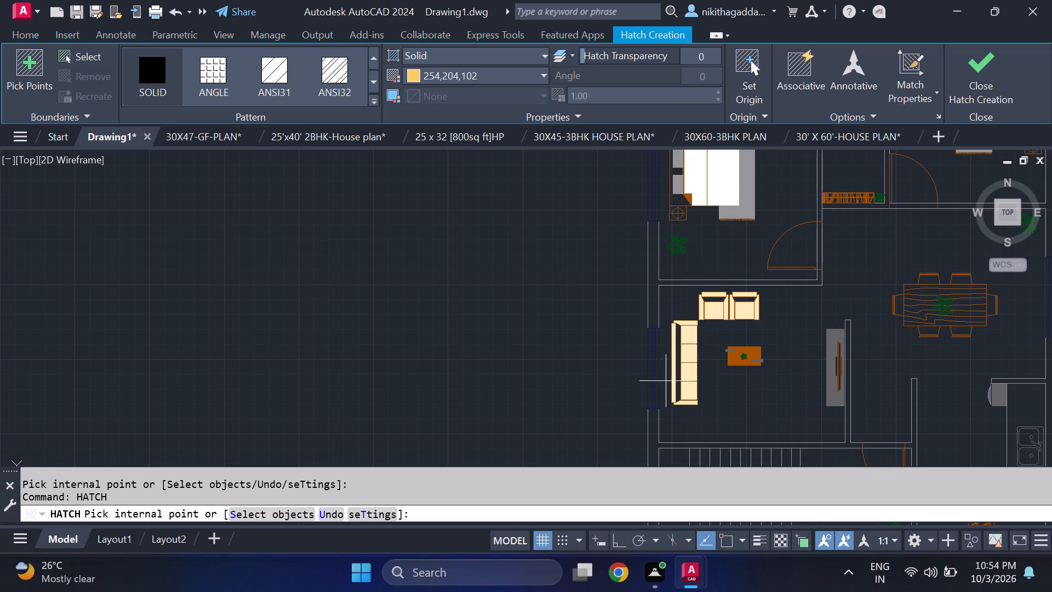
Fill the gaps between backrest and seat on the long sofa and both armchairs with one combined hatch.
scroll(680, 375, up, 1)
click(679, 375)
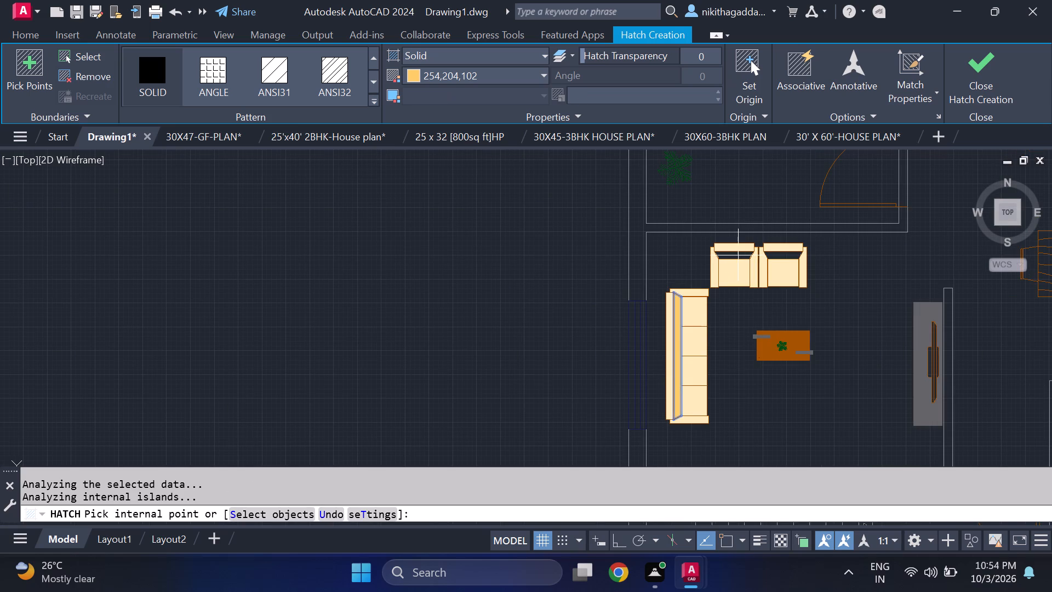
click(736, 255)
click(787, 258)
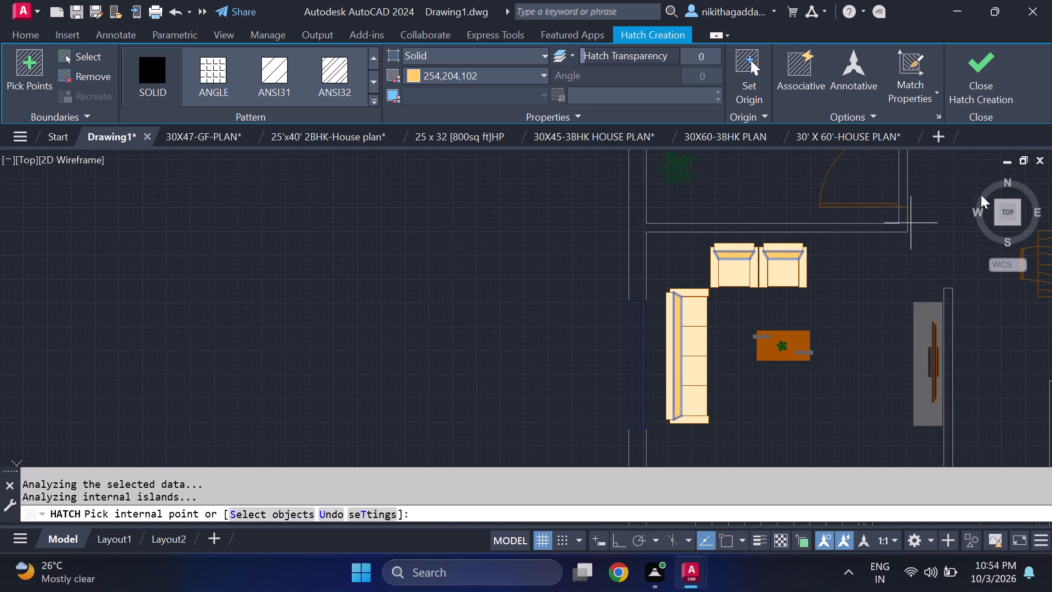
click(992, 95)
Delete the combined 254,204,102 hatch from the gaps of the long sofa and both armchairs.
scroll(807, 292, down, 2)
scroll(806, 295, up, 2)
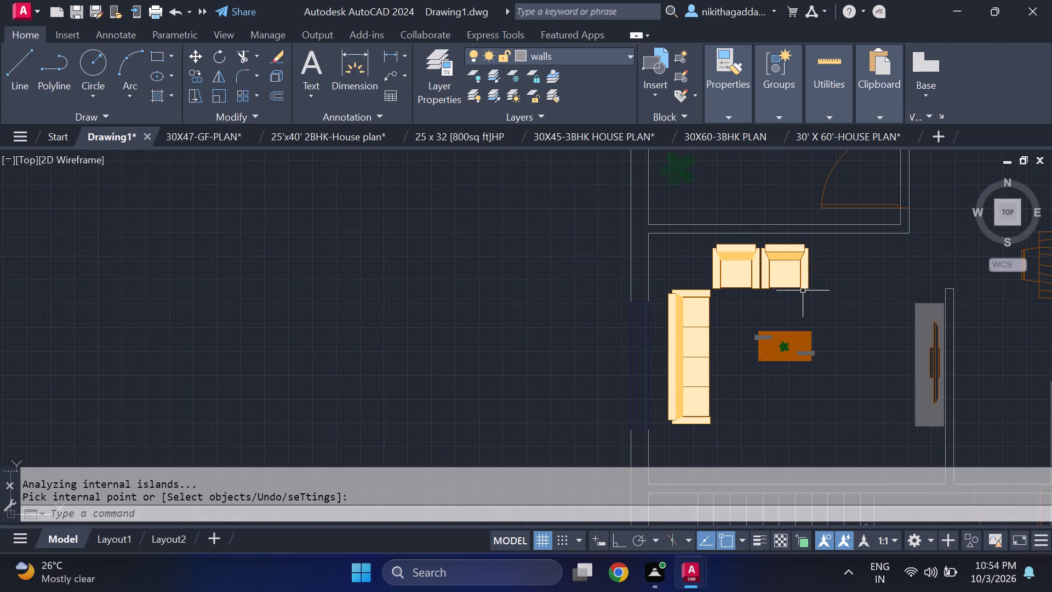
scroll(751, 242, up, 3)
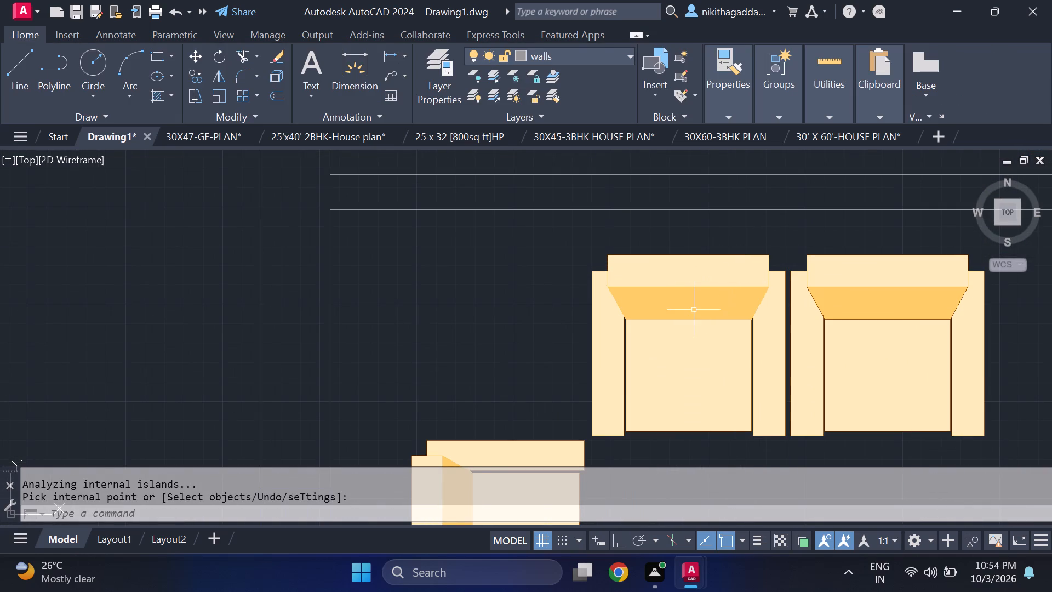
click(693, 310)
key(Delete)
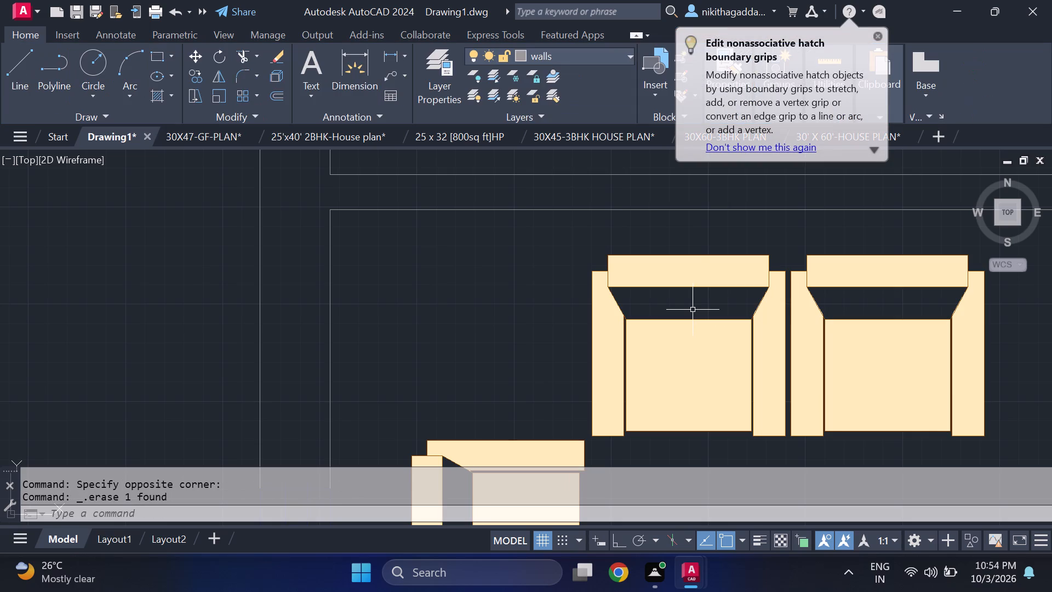
Fill the long sofa's strip between backrest and seats with its own solid hatch in colour 254,204,102.
text(hatch)
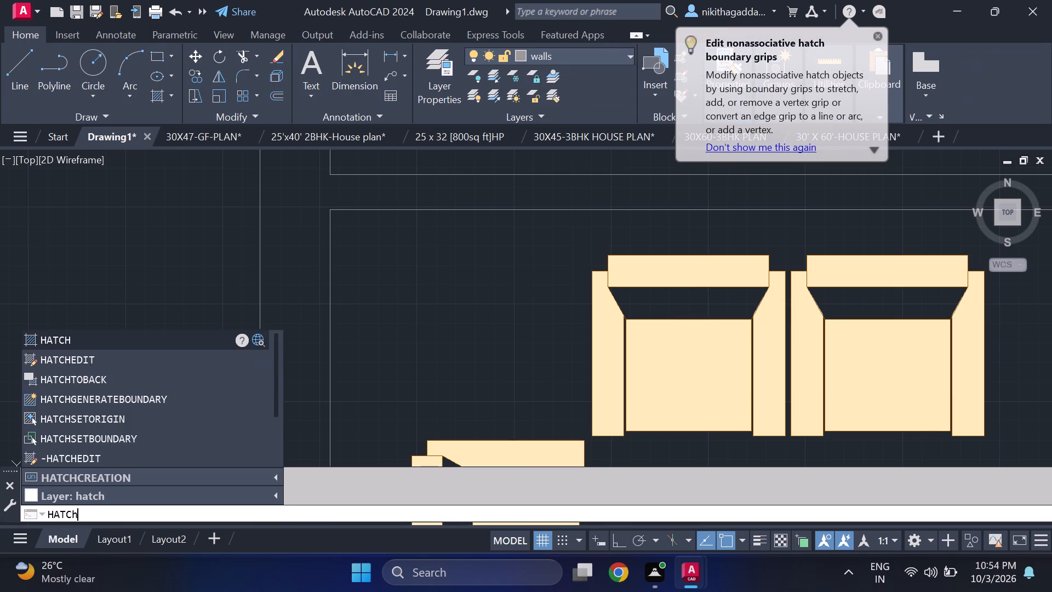
key(Return)
scroll(691, 309, down, 3)
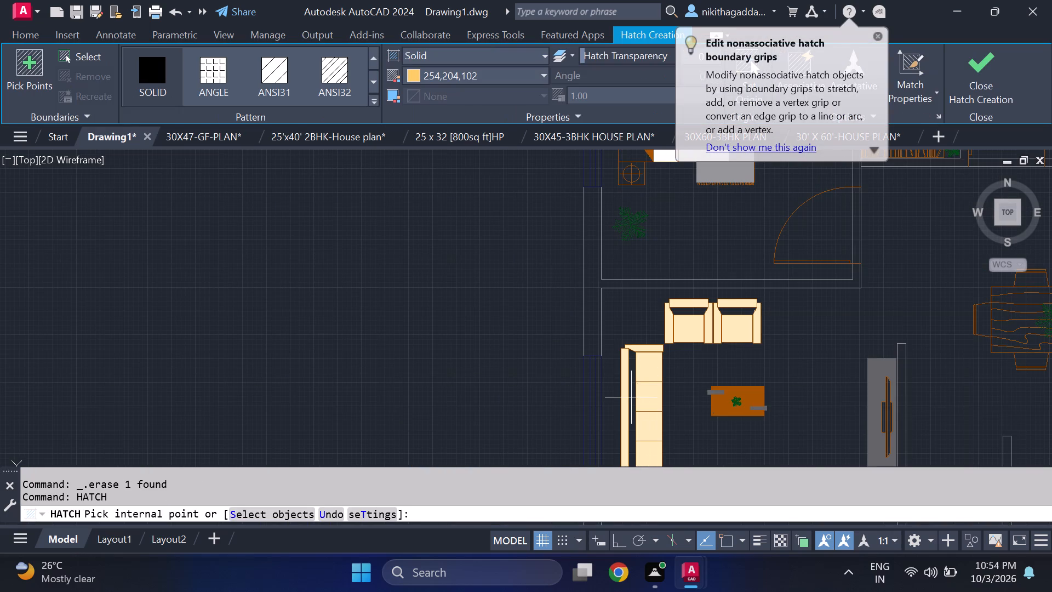
click(631, 397)
click(979, 88)
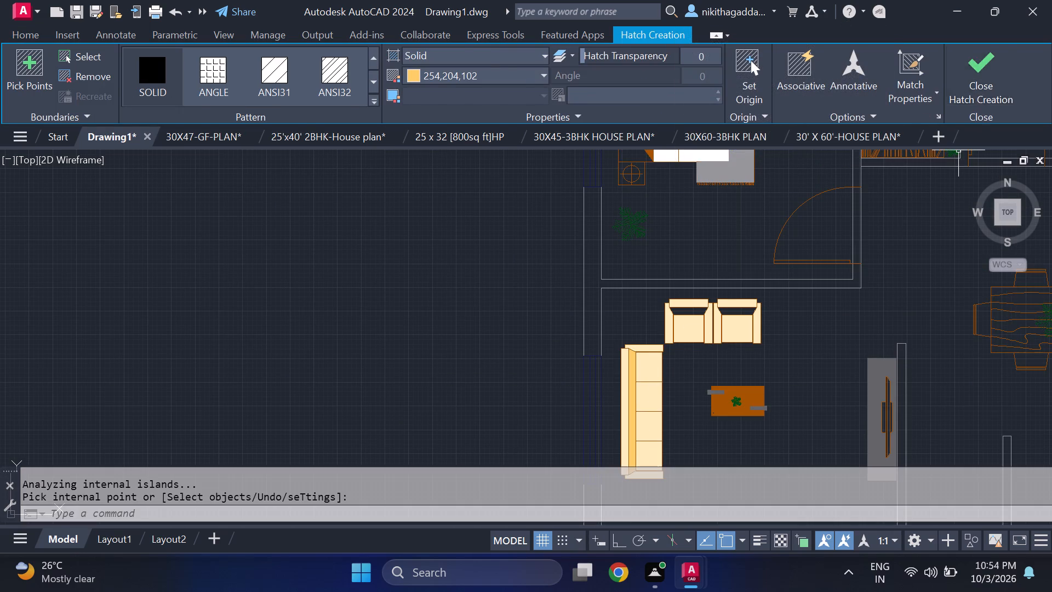
Fill the west armchair's gap between backrest and seat with its own solid hatch in colour 254,204,102.
scroll(741, 338, up, 2)
text(hatch)
key(Return)
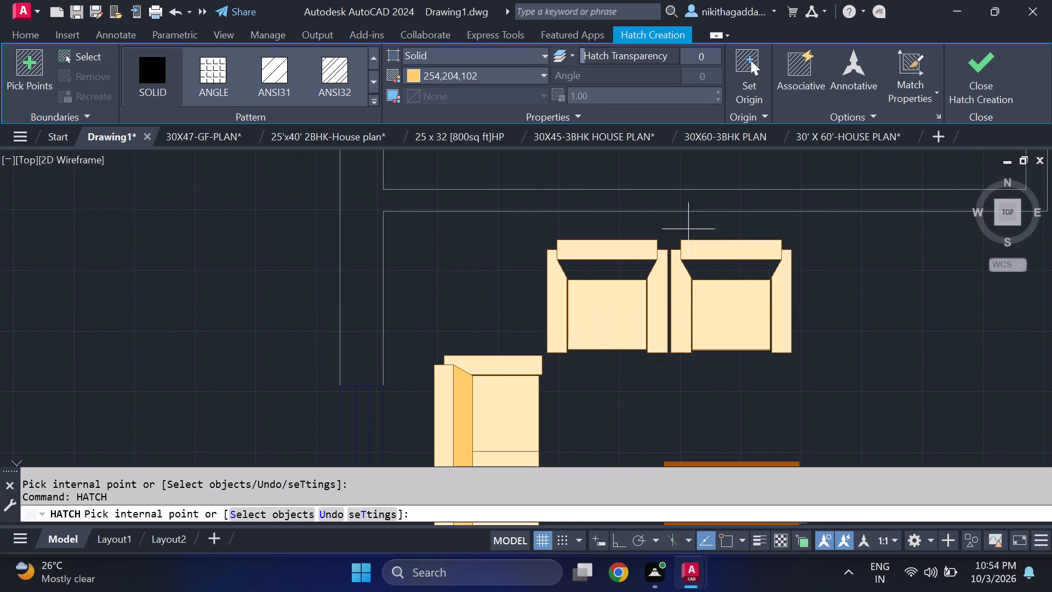
click(621, 268)
click(994, 81)
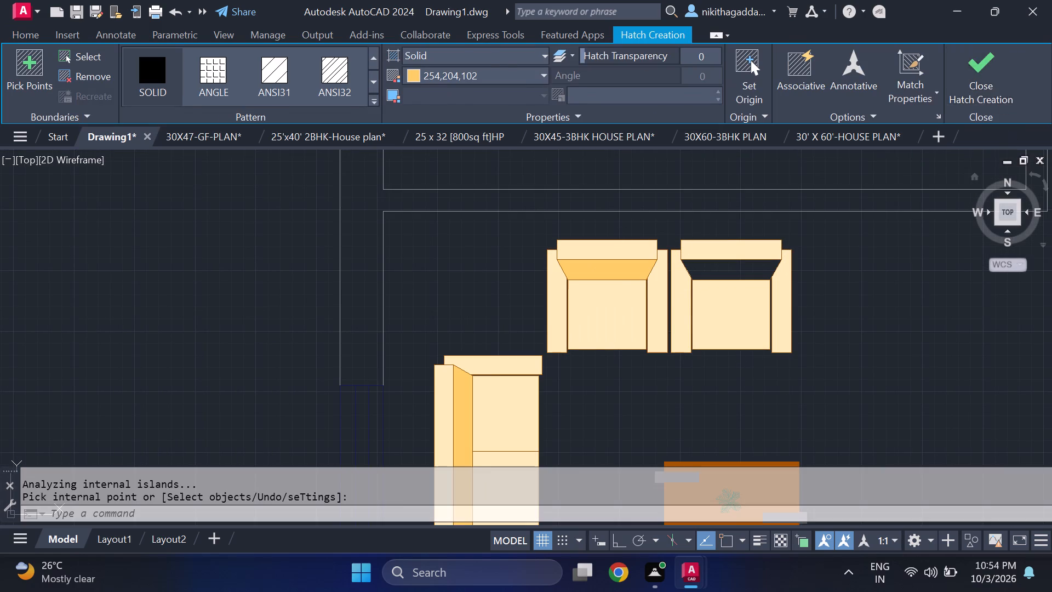
Fill the east armchair's gap between backrest and seat with its own solid hatch in colour 254,204,102.
text(hatch)
key(Return)
click(727, 267)
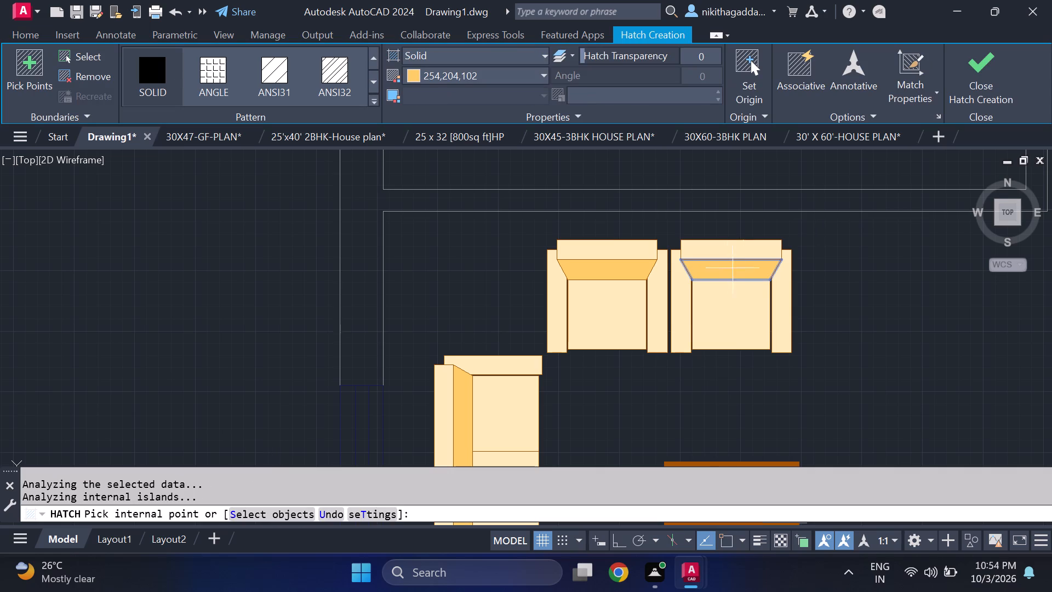
click(979, 96)
Fill the L-shaped kitchen counter around the sink and stove with a solid hatch, trying colour 99,100,102 before settling on colour 250.
scroll(797, 275, down, 4)
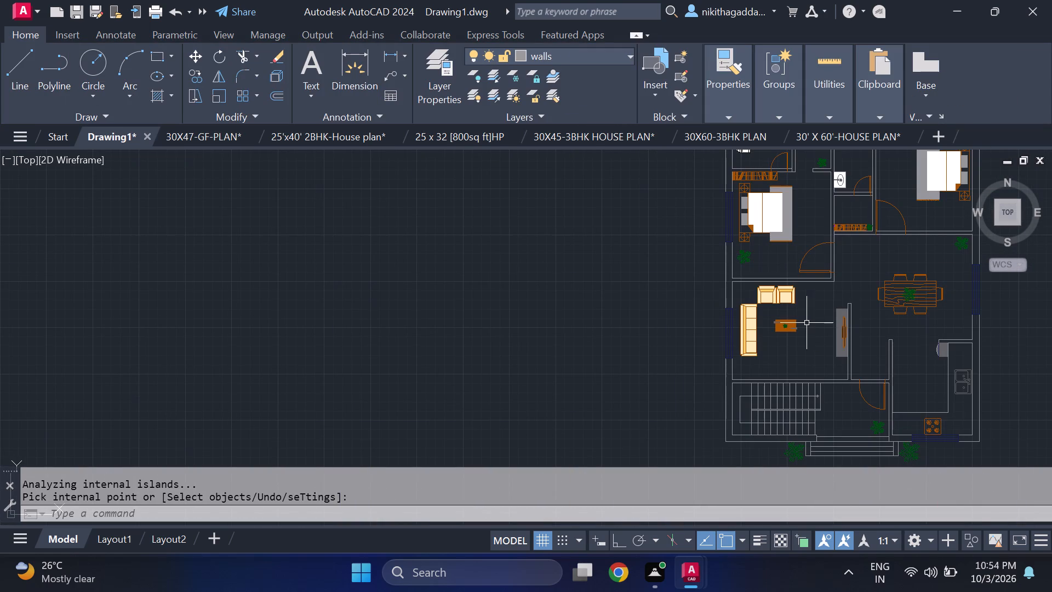
middle_drag(804, 316, 645, 351)
middle_click(645, 351)
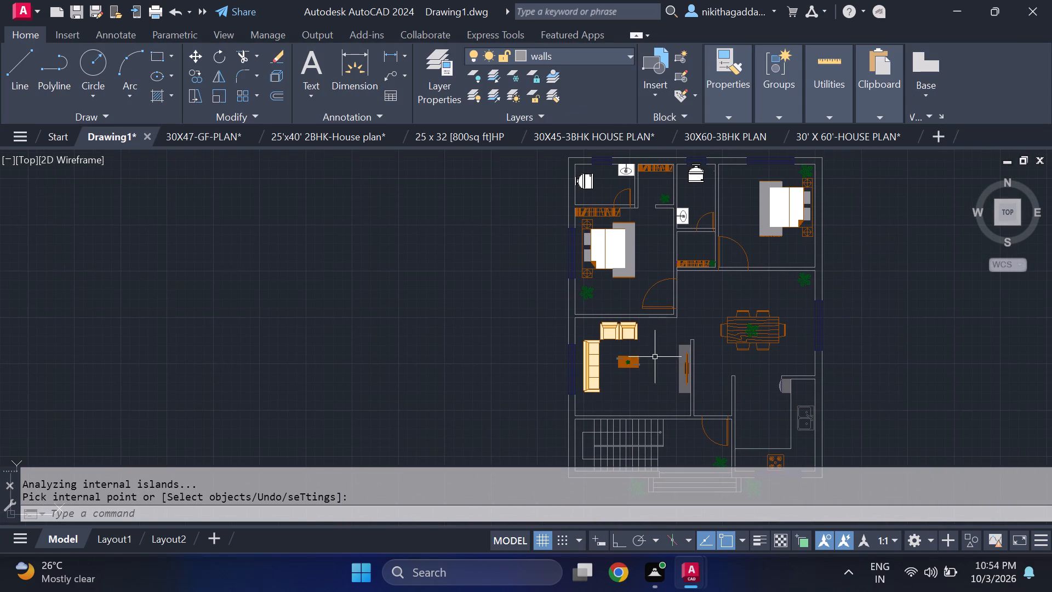
scroll(777, 316, up, 2)
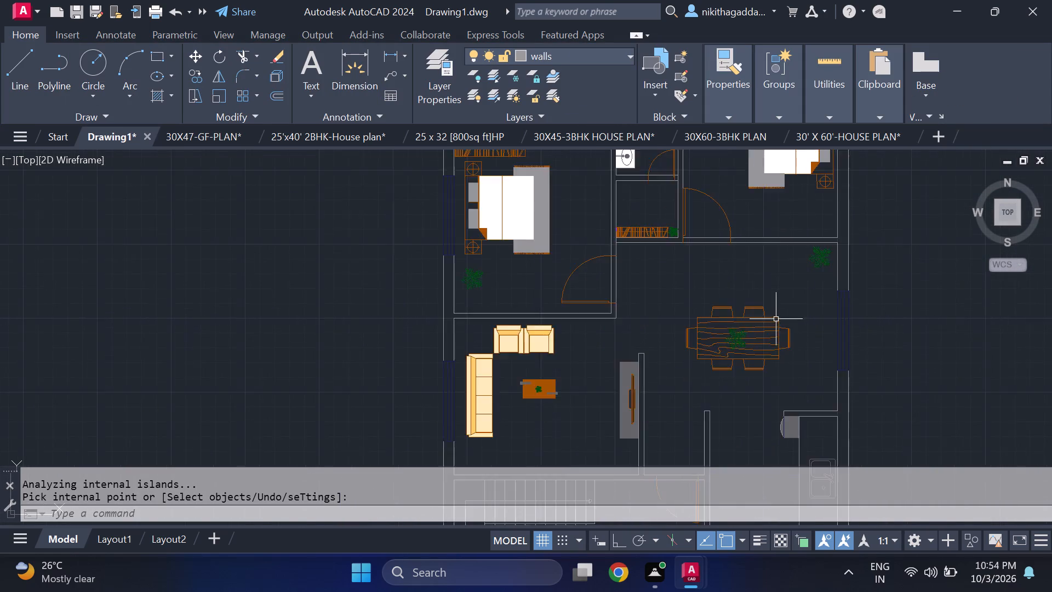
scroll(774, 321, down, 3)
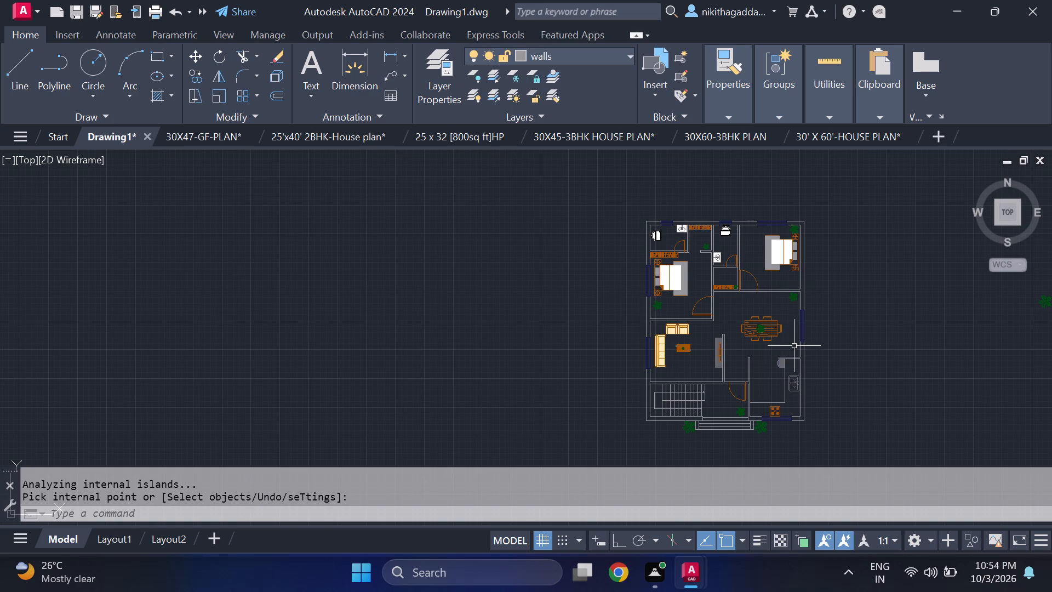
scroll(799, 354, up, 2)
scroll(797, 369, down, 1)
middle_drag(780, 419, 763, 408)
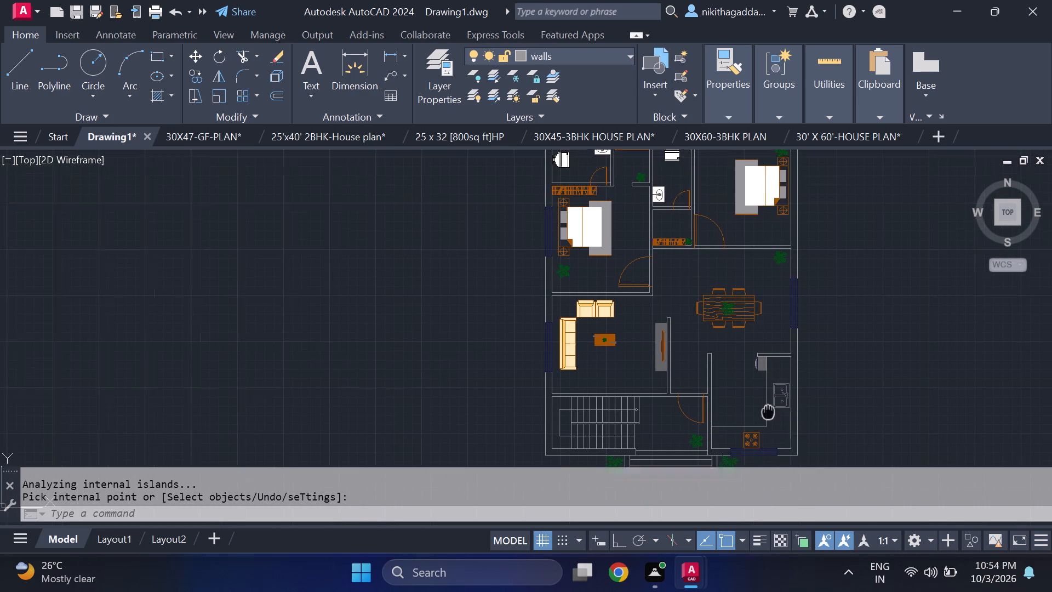
middle_drag(763, 408, 703, 333)
scroll(722, 333, up, 2)
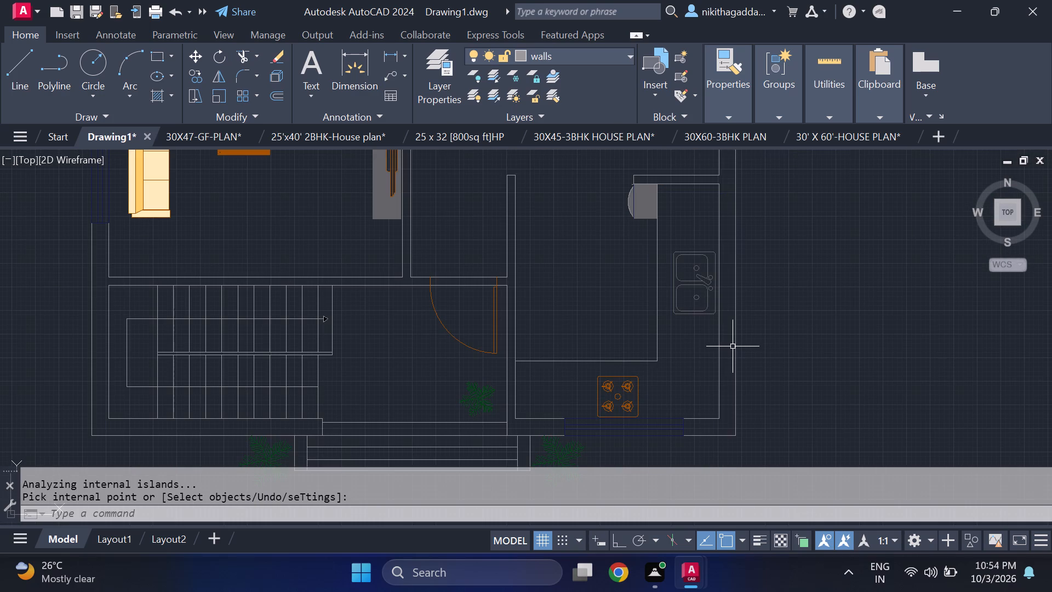
text(hatch)
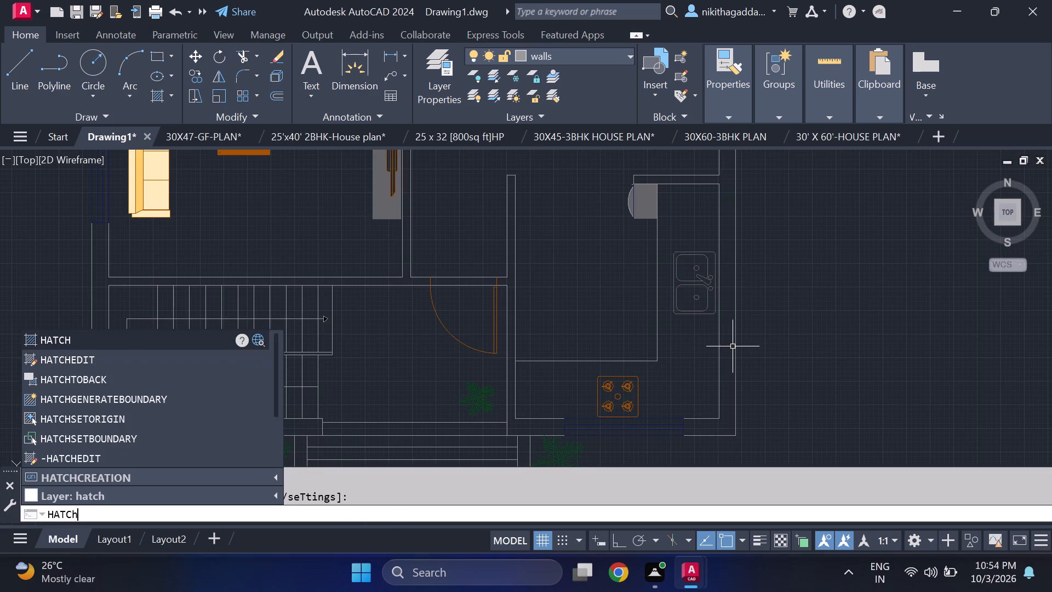
key(Return)
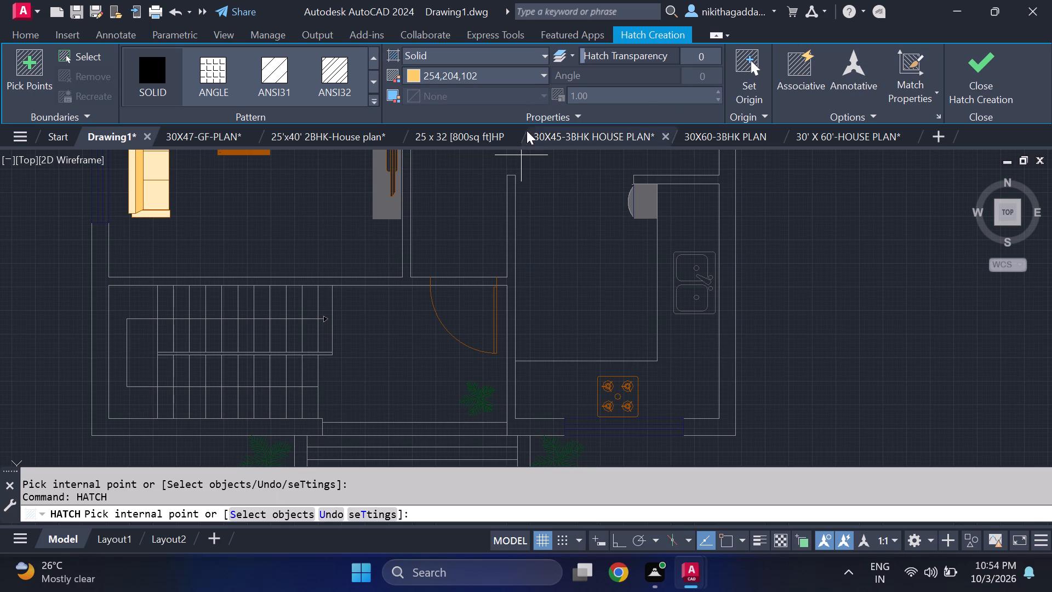
click(540, 79)
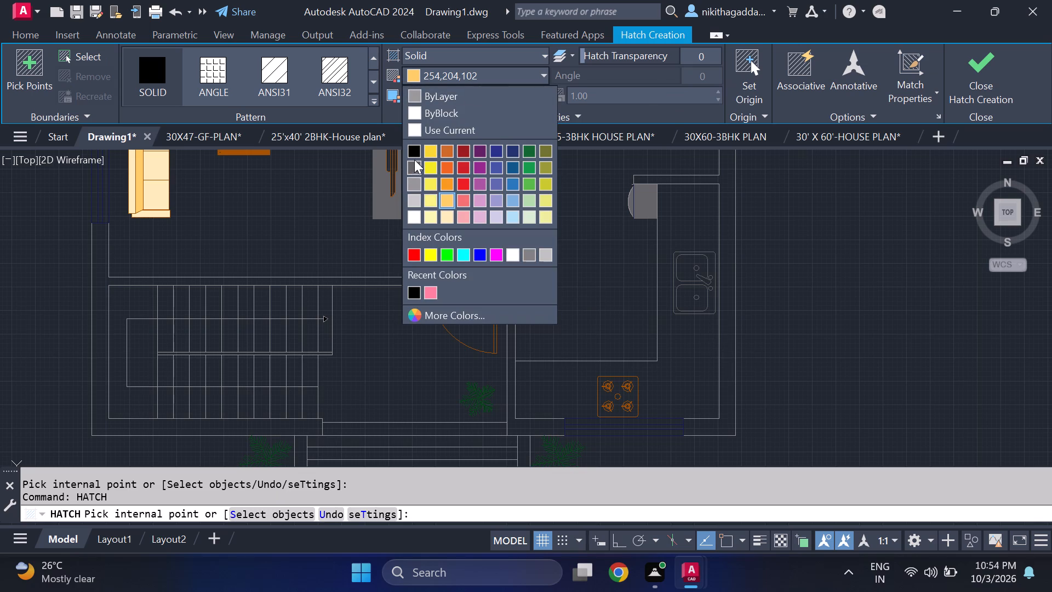
click(414, 160)
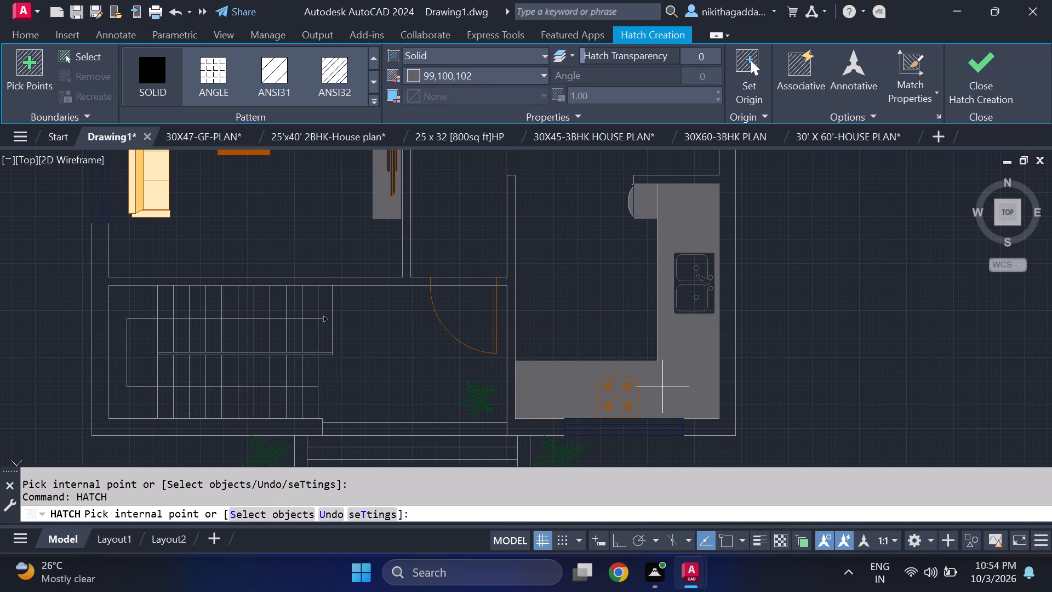
click(663, 386)
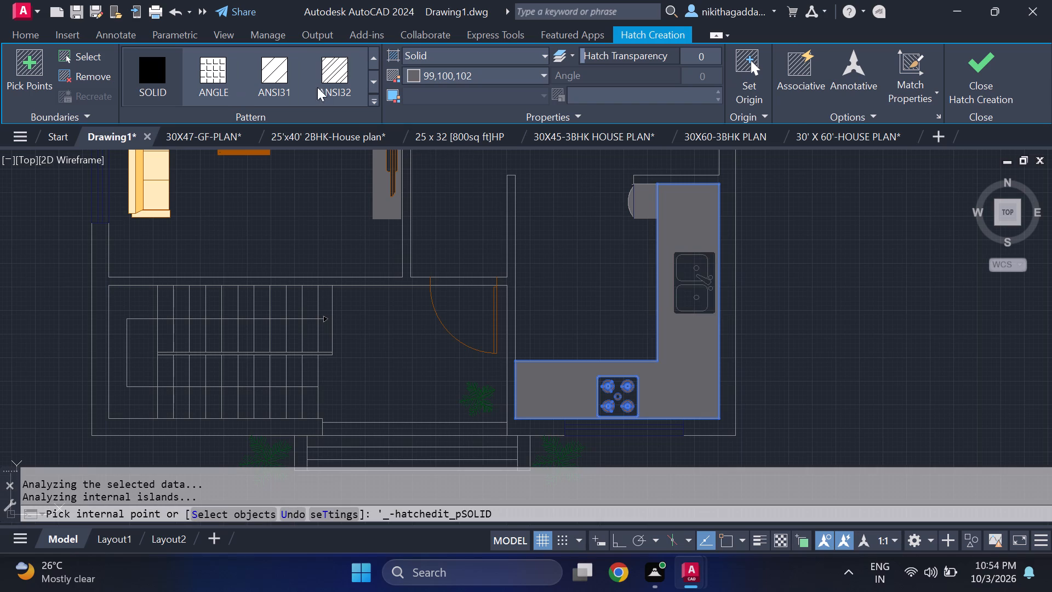
click(523, 71)
click(413, 275)
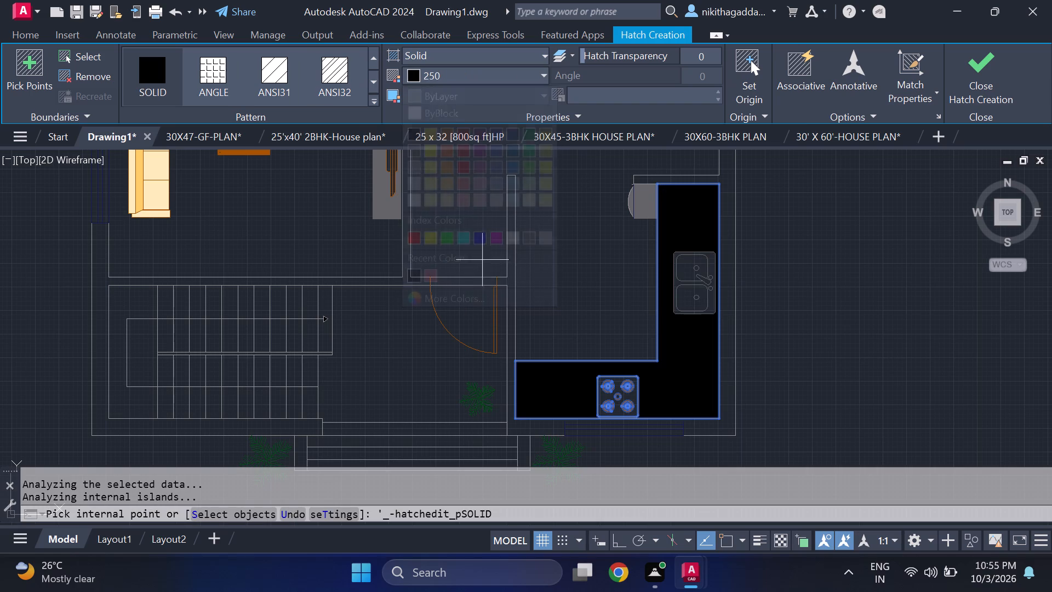
click(952, 76)
Look over the floor plan around the kitchen, living room, dining area and bedrooms.
scroll(795, 265, down, 2)
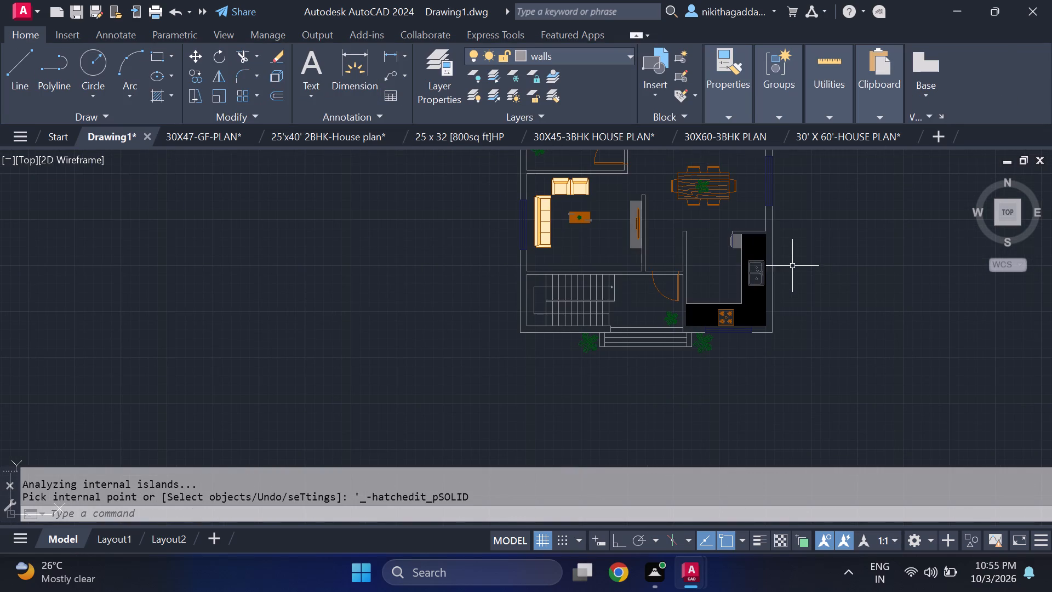
scroll(728, 219, up, 3)
scroll(775, 282, down, 3)
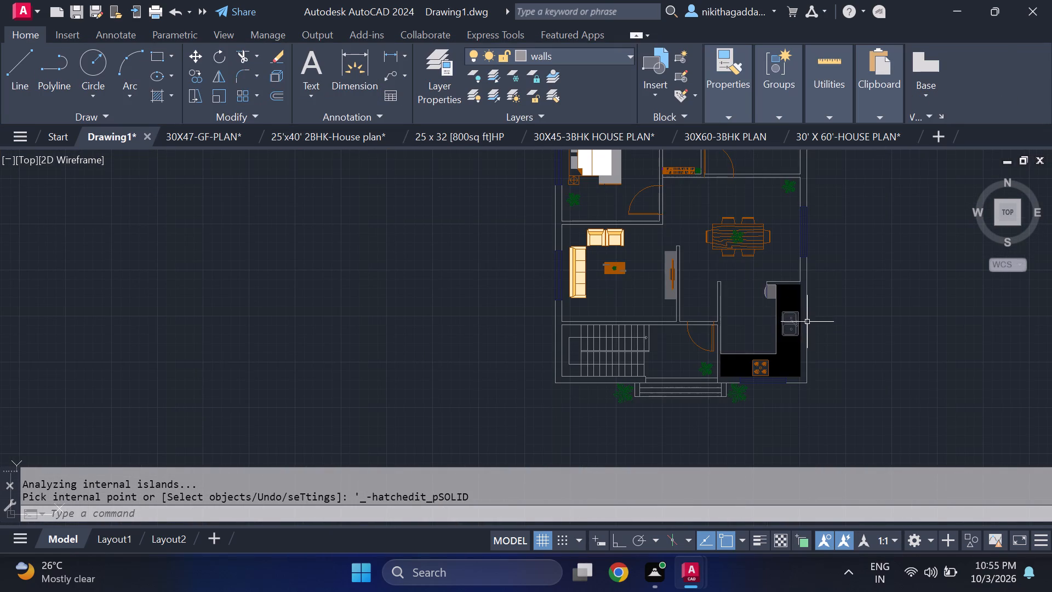
scroll(817, 339, up, 2)
scroll(820, 350, down, 2)
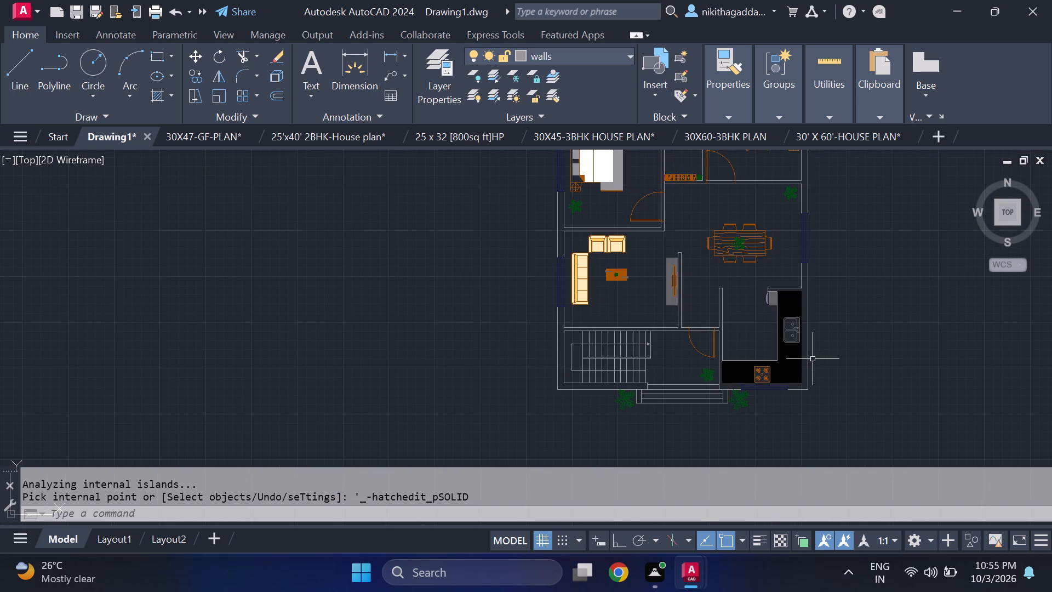
scroll(698, 372, up, 2)
scroll(699, 381, down, 2)
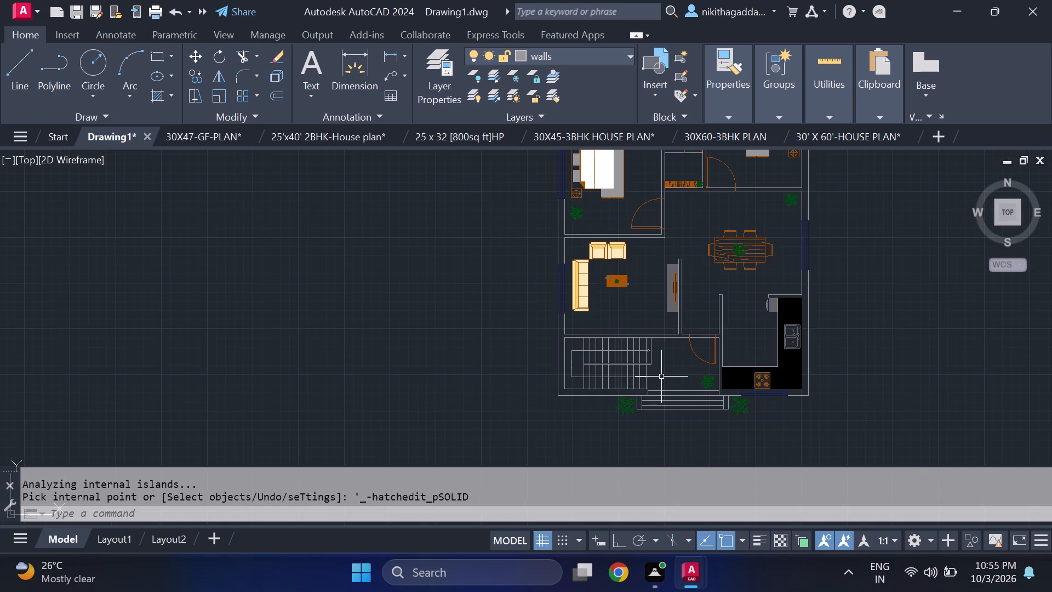
scroll(661, 377, up, 2)
middle_drag(682, 328, 644, 414)
middle_click(645, 414)
scroll(653, 401, down, 2)
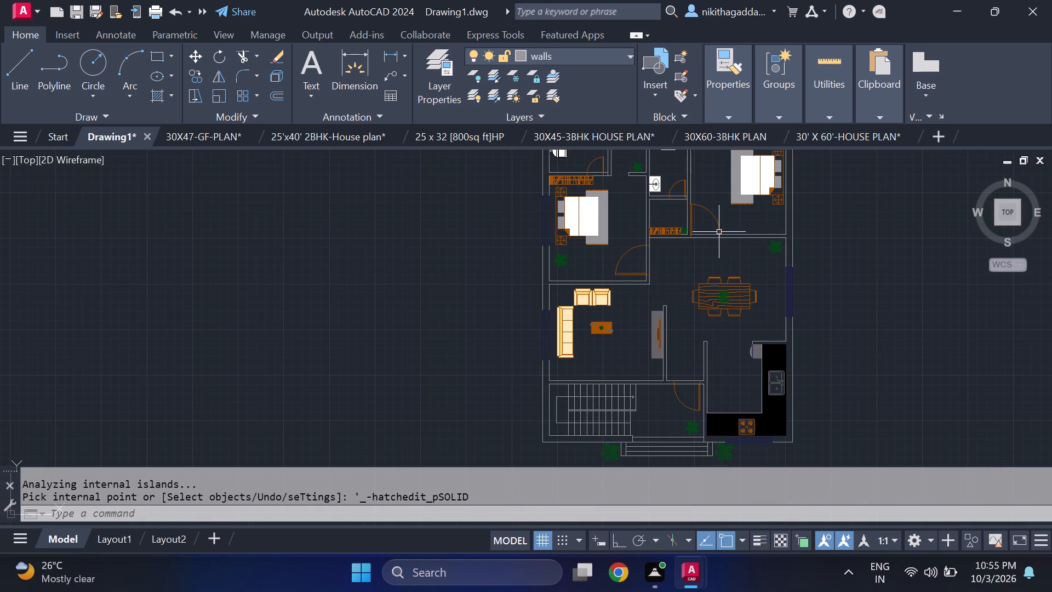
scroll(719, 223, up, 2)
scroll(729, 268, down, 2)
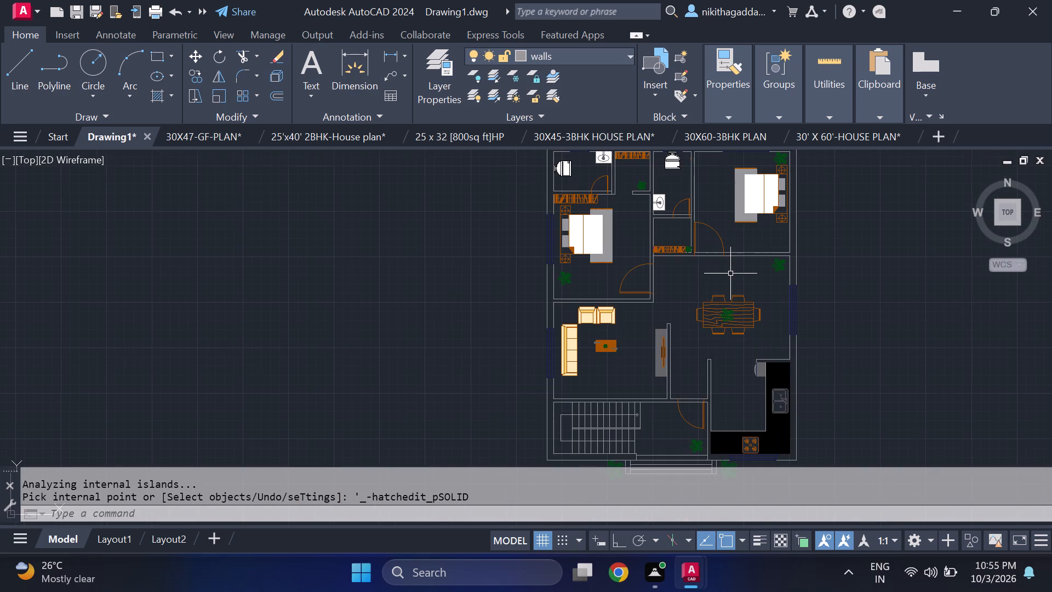
Trim the inner wall lines crossing the door openings of the east and west bedrooms.
scroll(731, 275, up, 1)
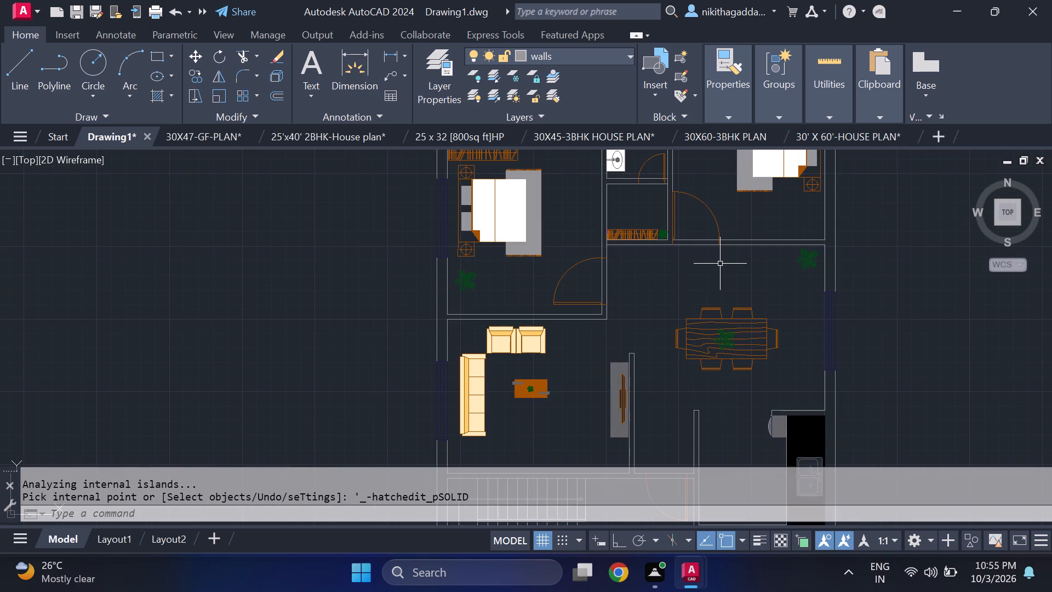
text(tr)
key(Return)
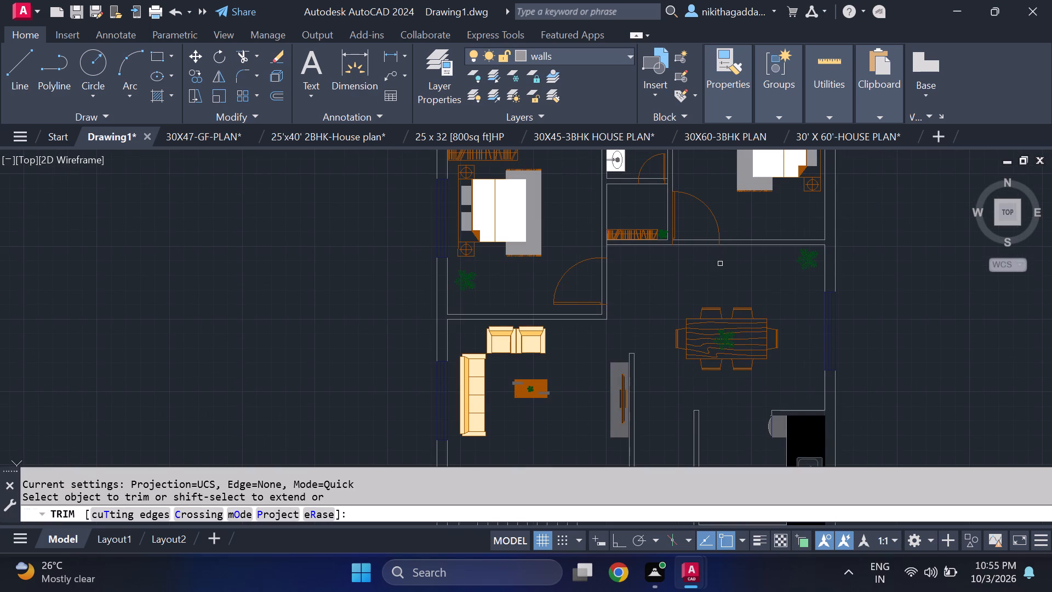
scroll(715, 240, up, 1)
click(704, 235)
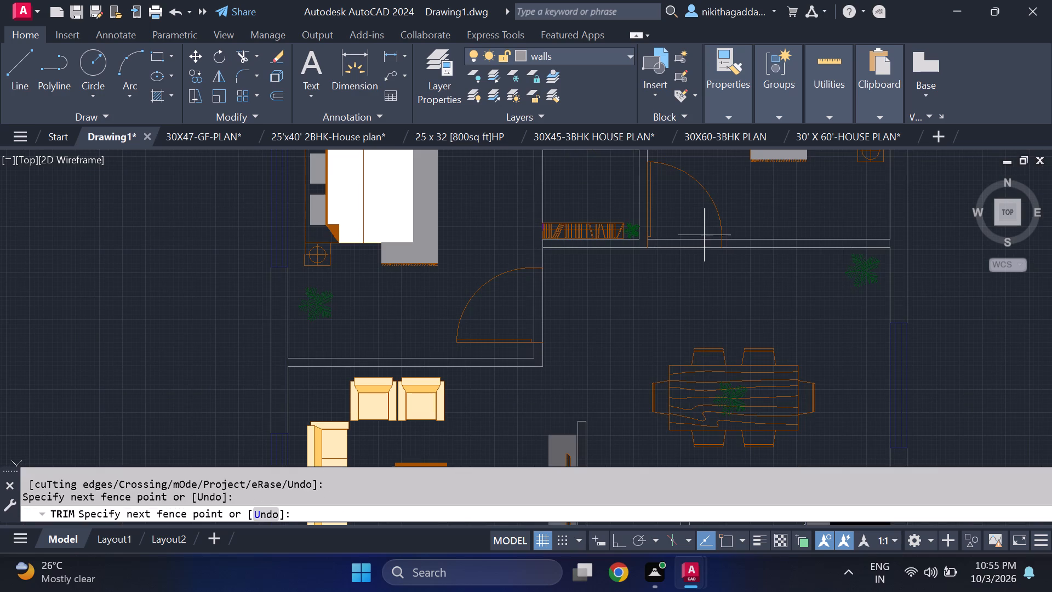
click(693, 241)
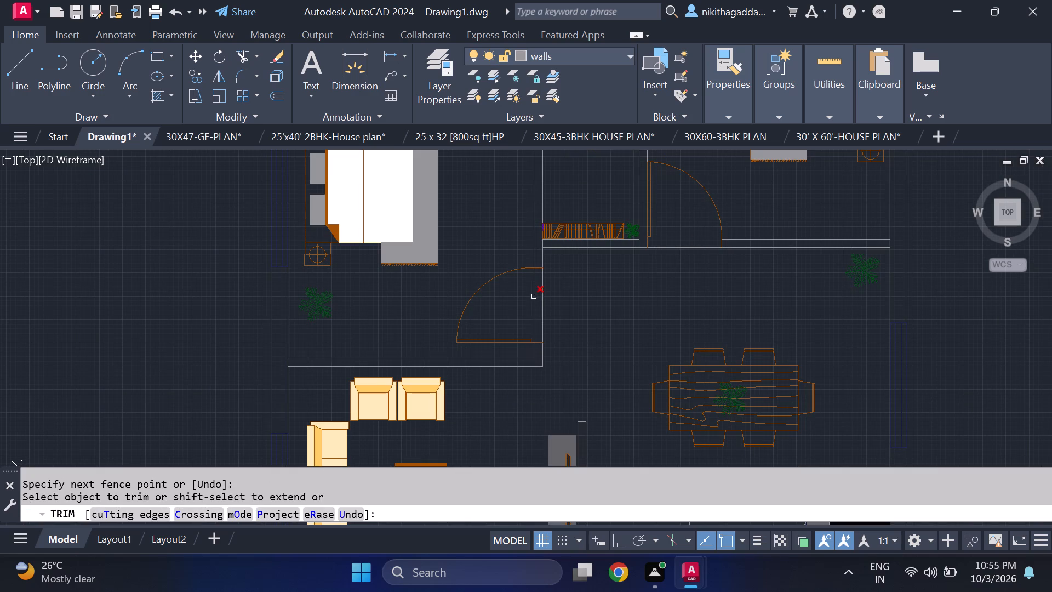
click(533, 297)
Trim the inner wall lines crossing the door openings of the two bathrooms.
scroll(495, 259, down, 1)
middle_drag(482, 230, 502, 403)
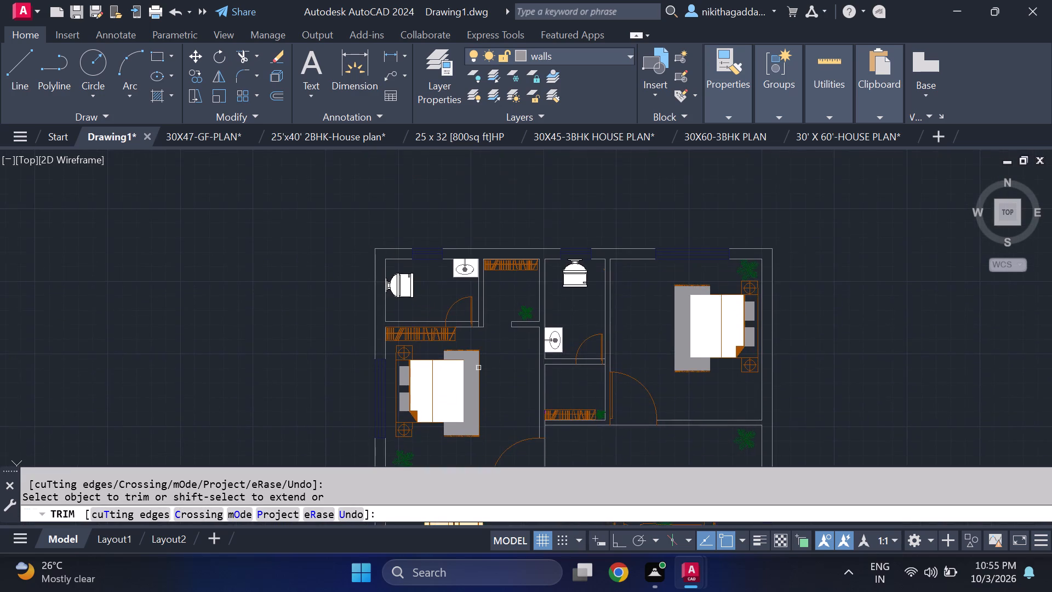
scroll(427, 316, up, 1)
click(477, 324)
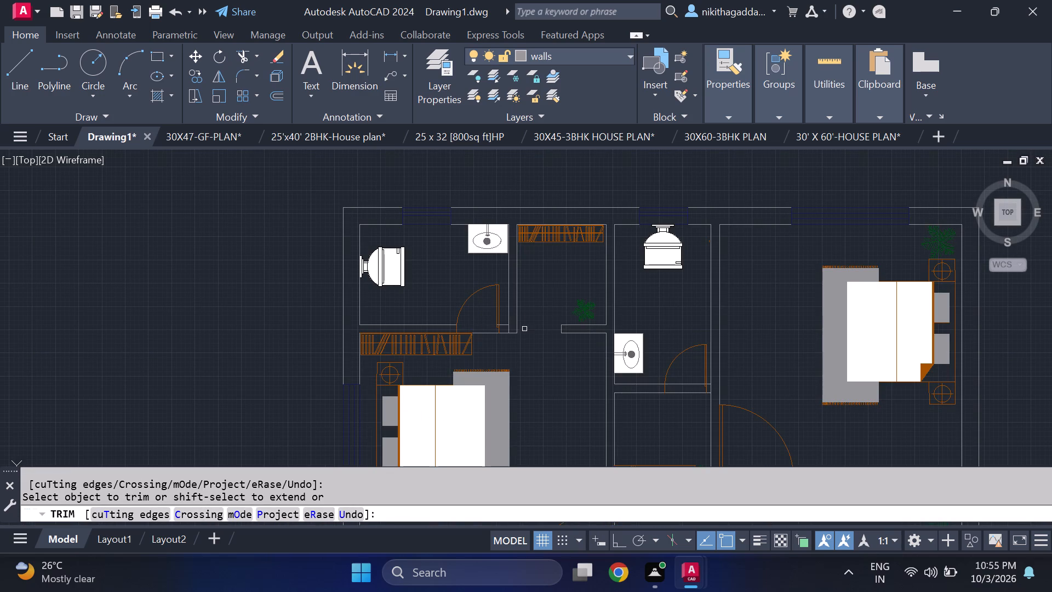
scroll(510, 326, up, 3)
scroll(512, 329, down, 3)
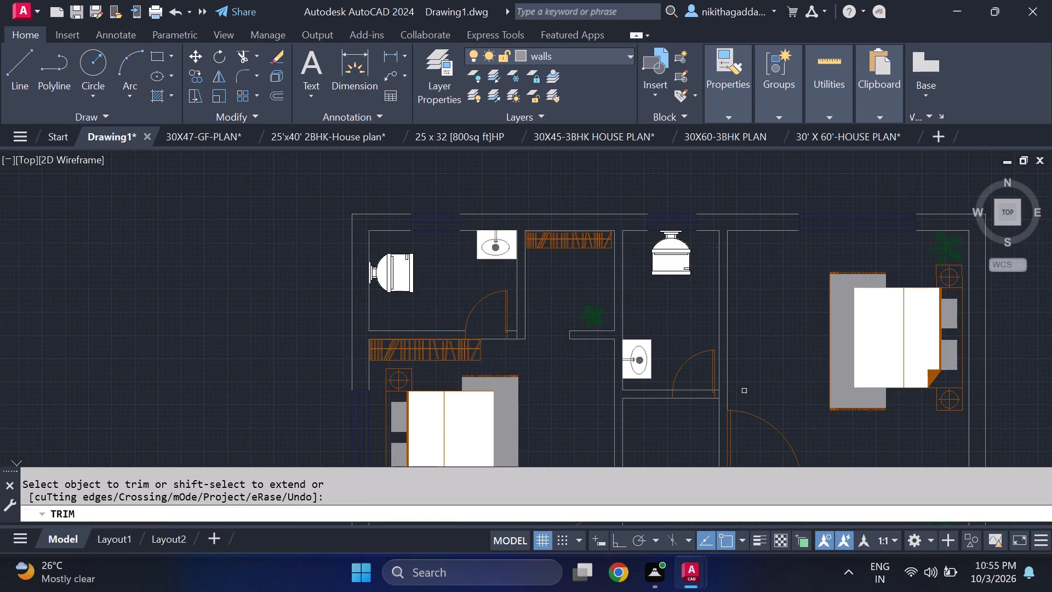
click(685, 390)
Trim the wall line crossing the door opening beside the staircase, and end the Trim command.
scroll(693, 394, down, 4)
middle_drag(662, 443, 659, 442)
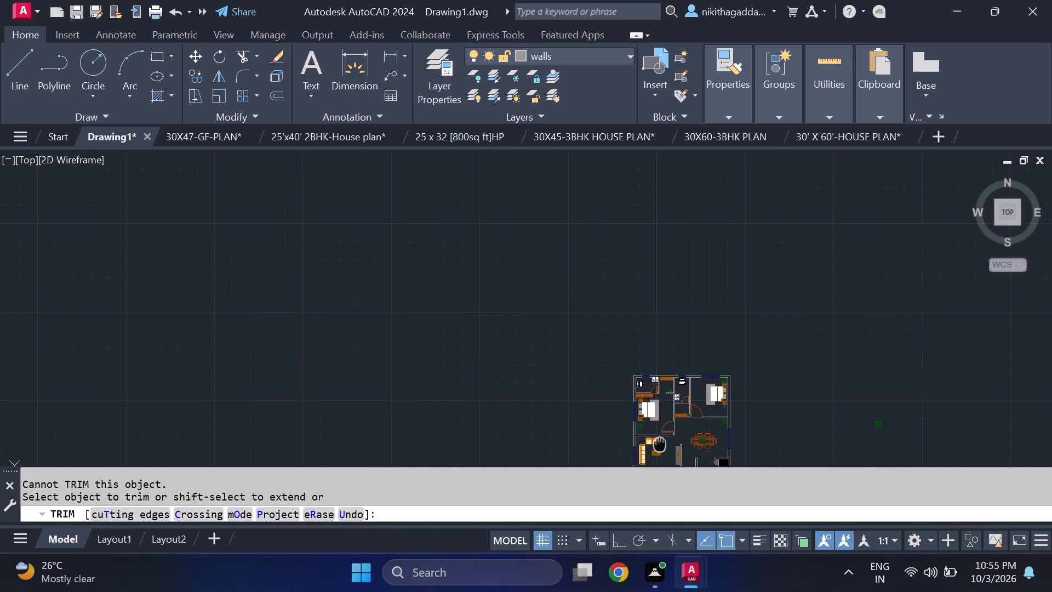
middle_drag(659, 442, 536, 280)
scroll(566, 328, up, 4)
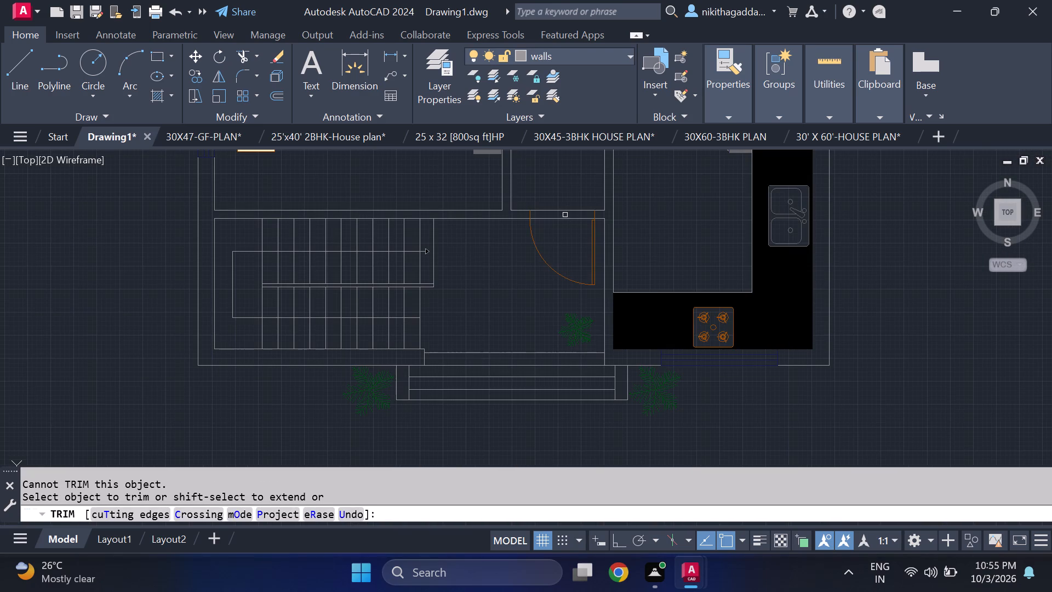
click(563, 221)
scroll(571, 237, down, 3)
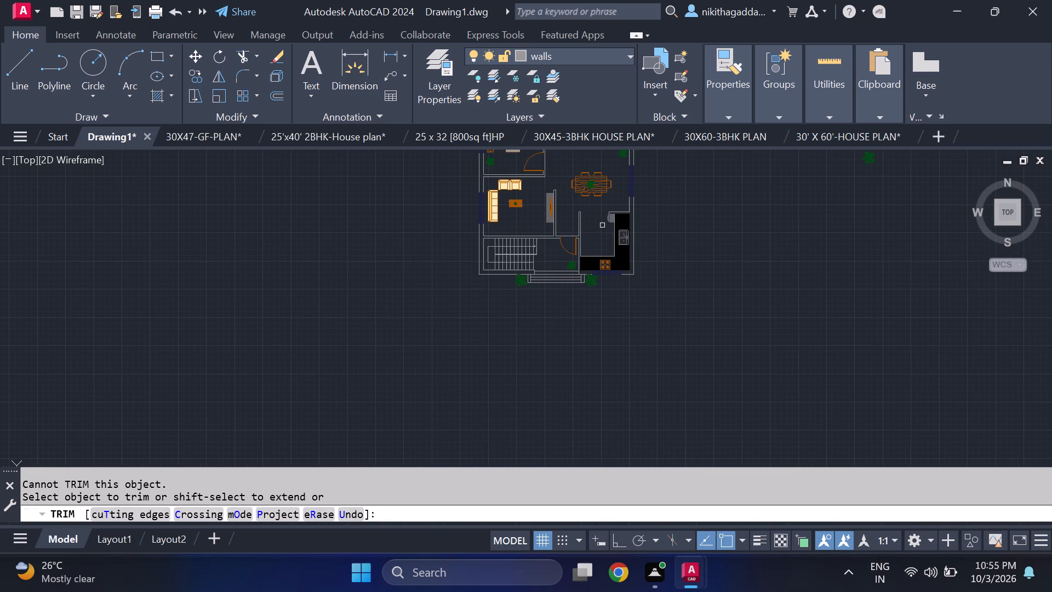
middle_click(602, 225)
middle_click(611, 387)
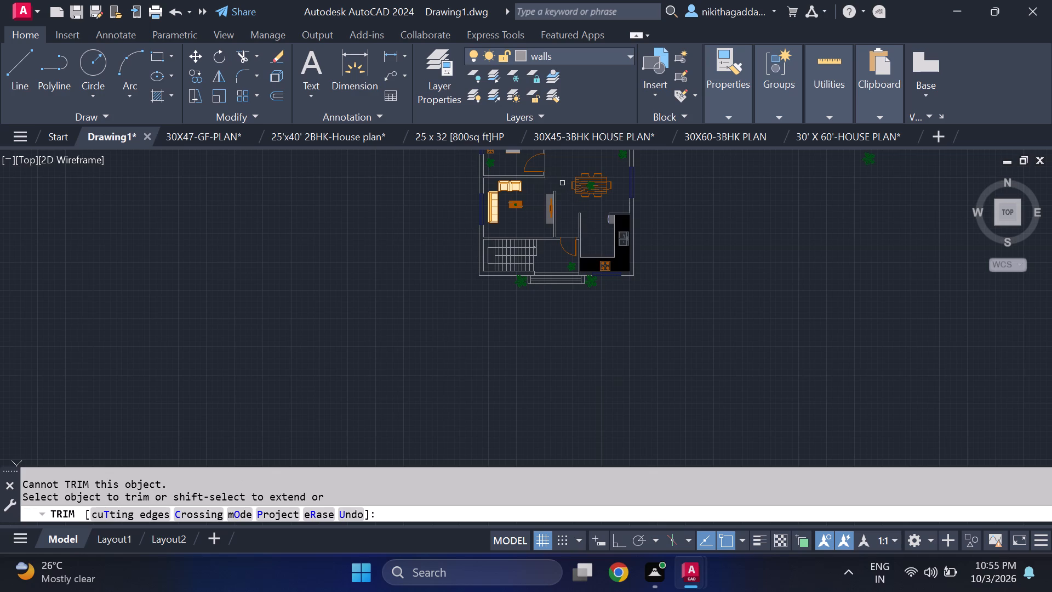
scroll(561, 183, down, 2)
middle_click(571, 170)
middle_click(575, 264)
middle_click(580, 237)
middle_drag(585, 261, 597, 293)
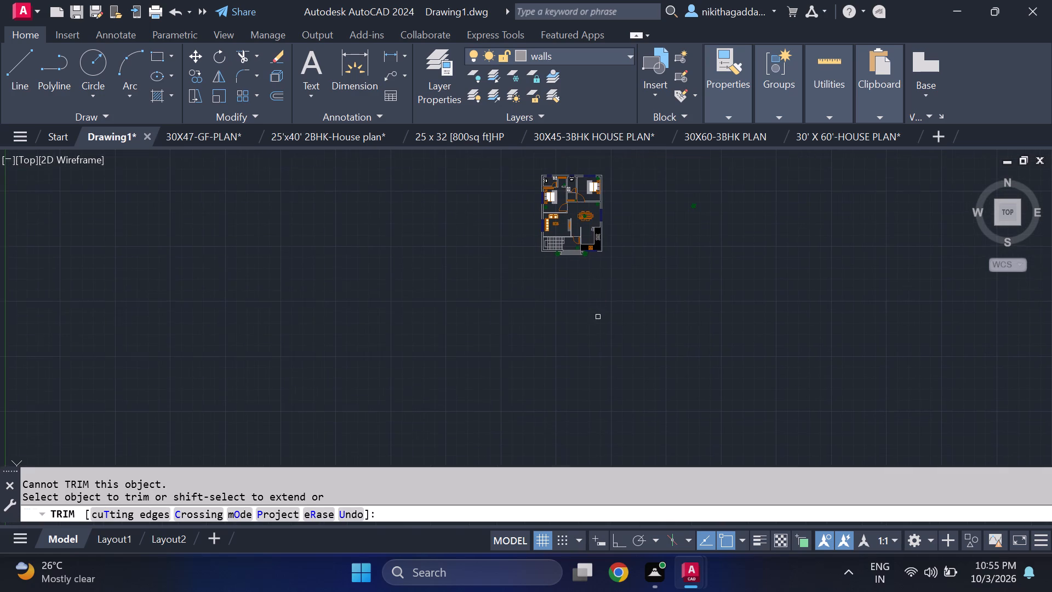
middle_click(591, 451)
middle_drag(464, 264, 370, 419)
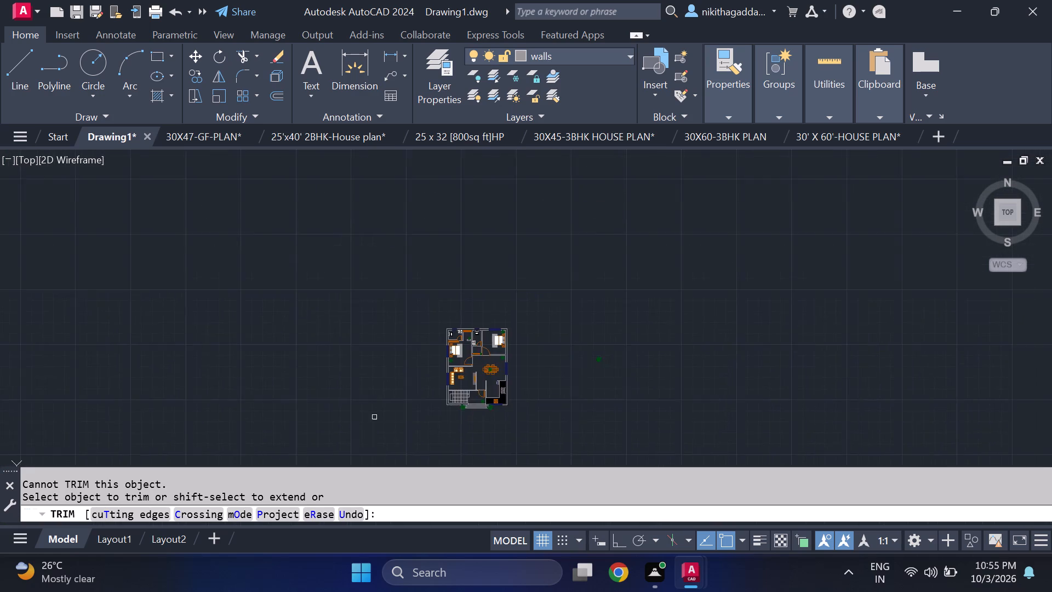
scroll(415, 407, down, 1)
scroll(428, 400, up, 3)
scroll(569, 367, up, 3)
scroll(582, 304, down, 2)
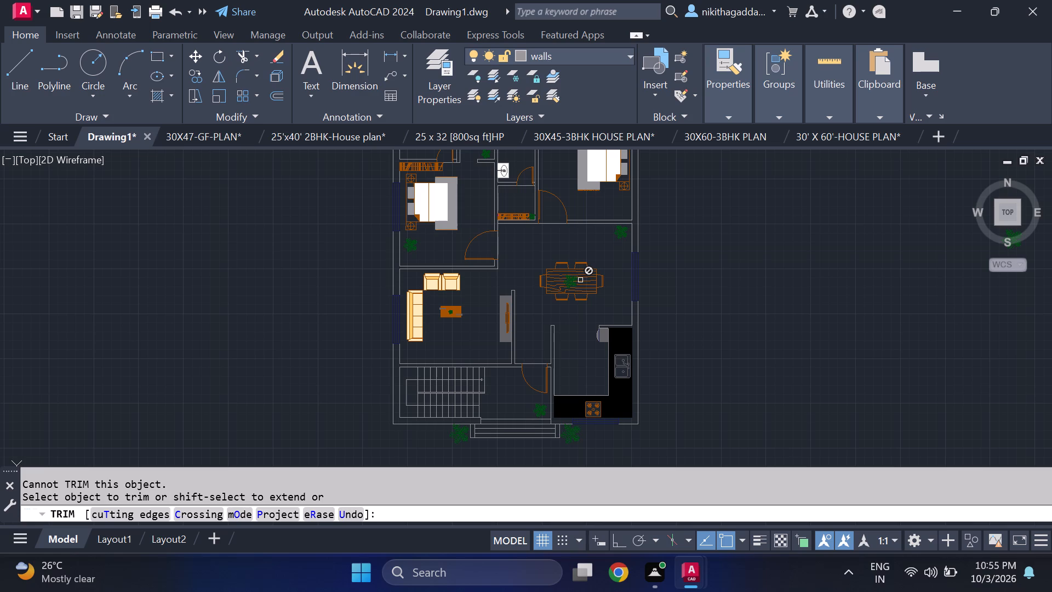
key(Escape)
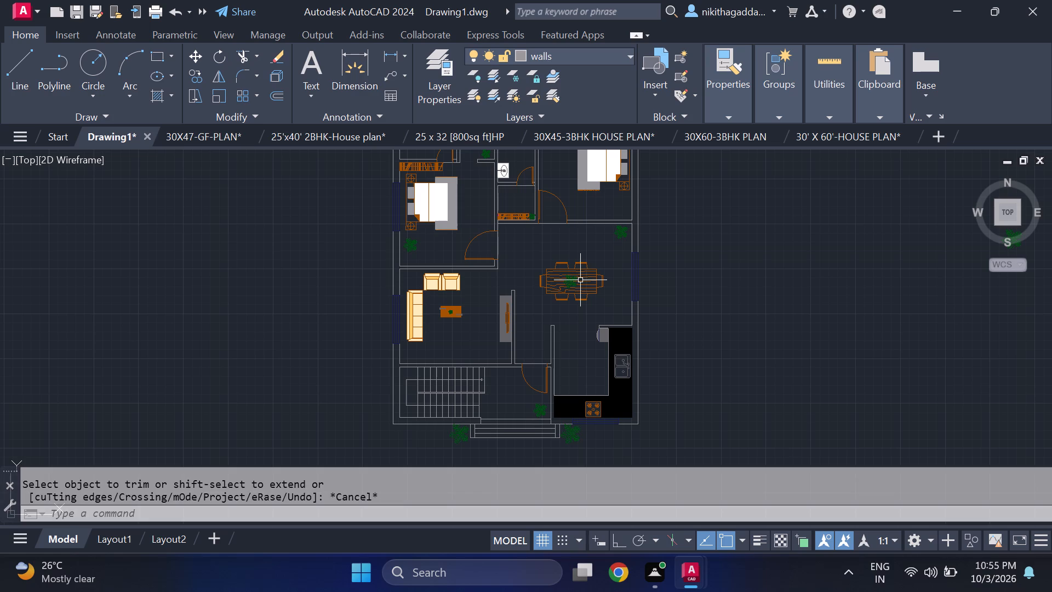
Start a solid hatch and set its colour to grey 147,149,152.
text(hatch)
key(Return)
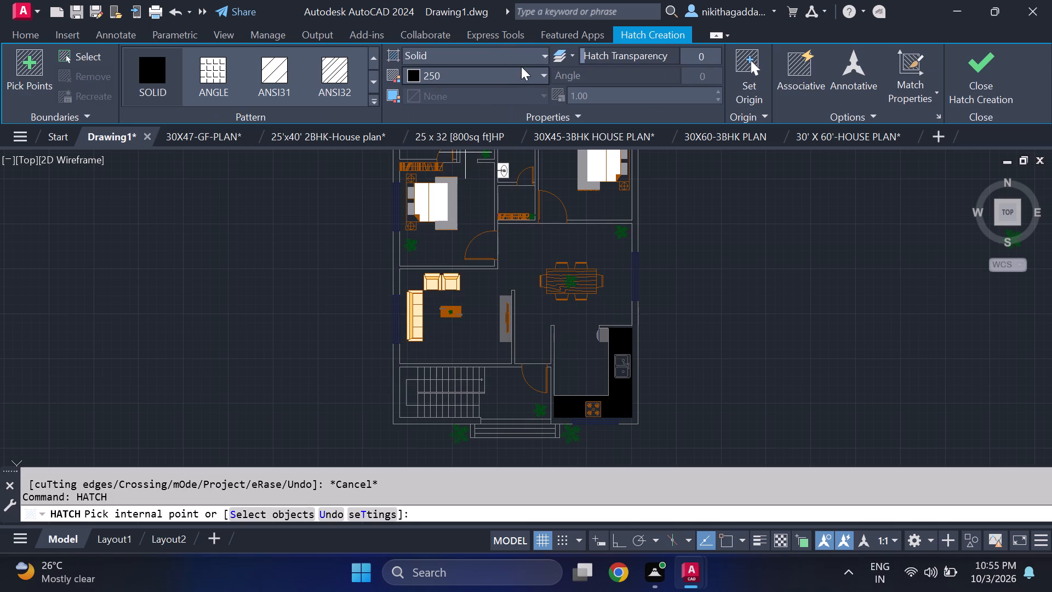
click(525, 69)
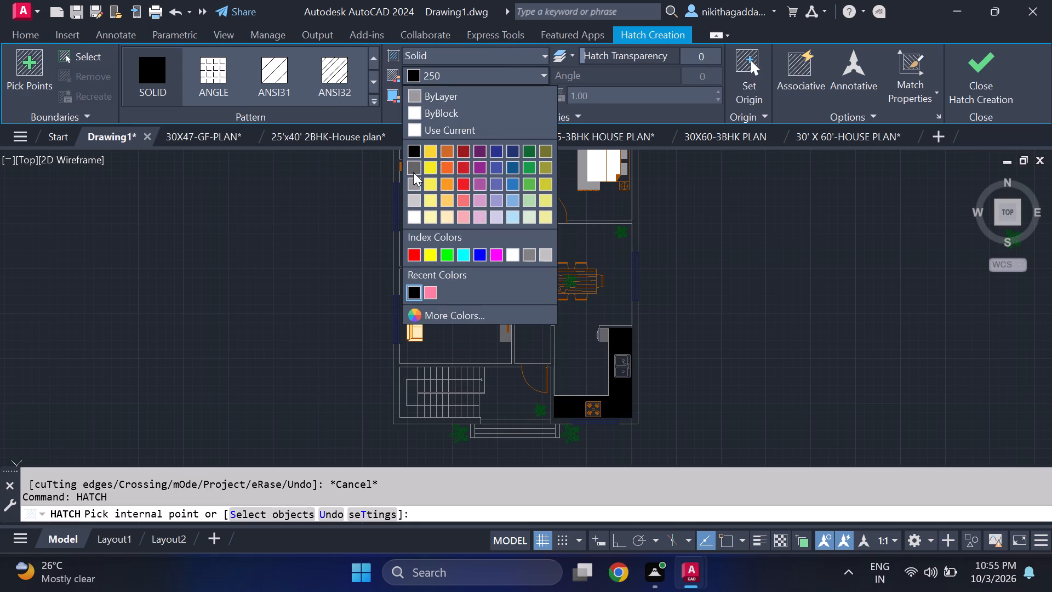
click(414, 181)
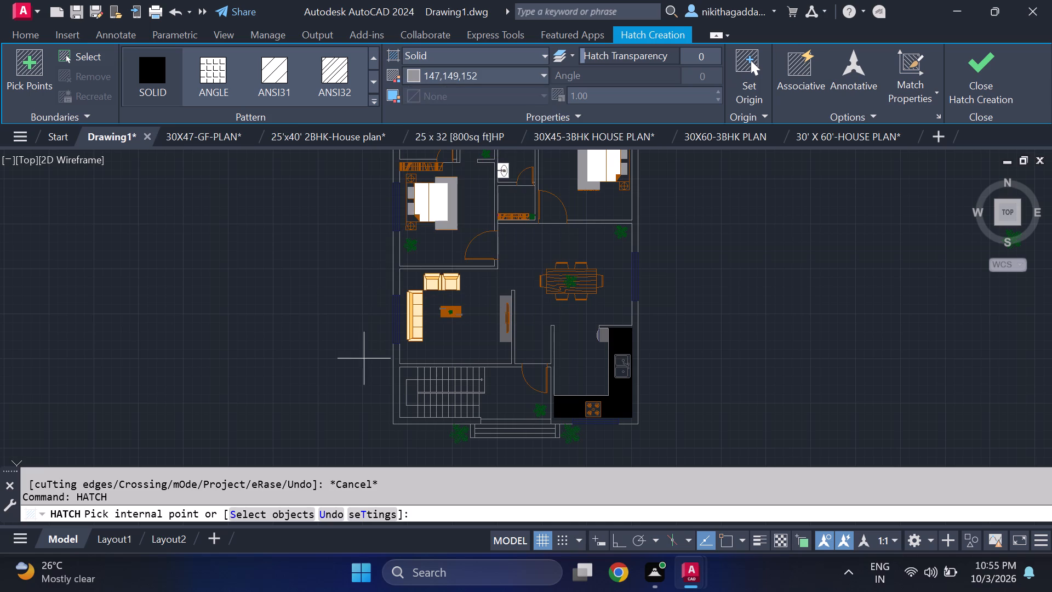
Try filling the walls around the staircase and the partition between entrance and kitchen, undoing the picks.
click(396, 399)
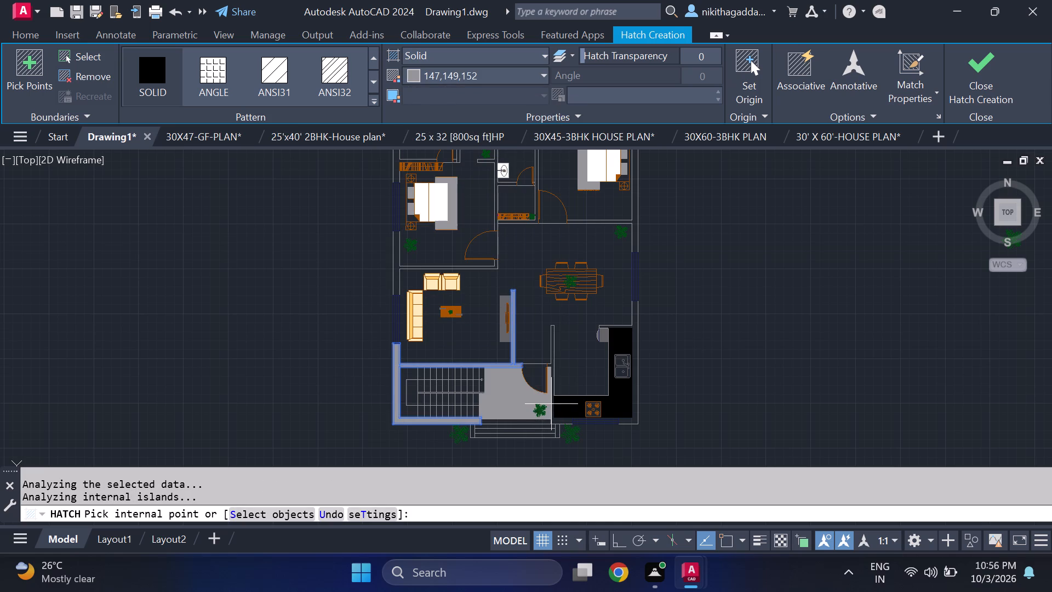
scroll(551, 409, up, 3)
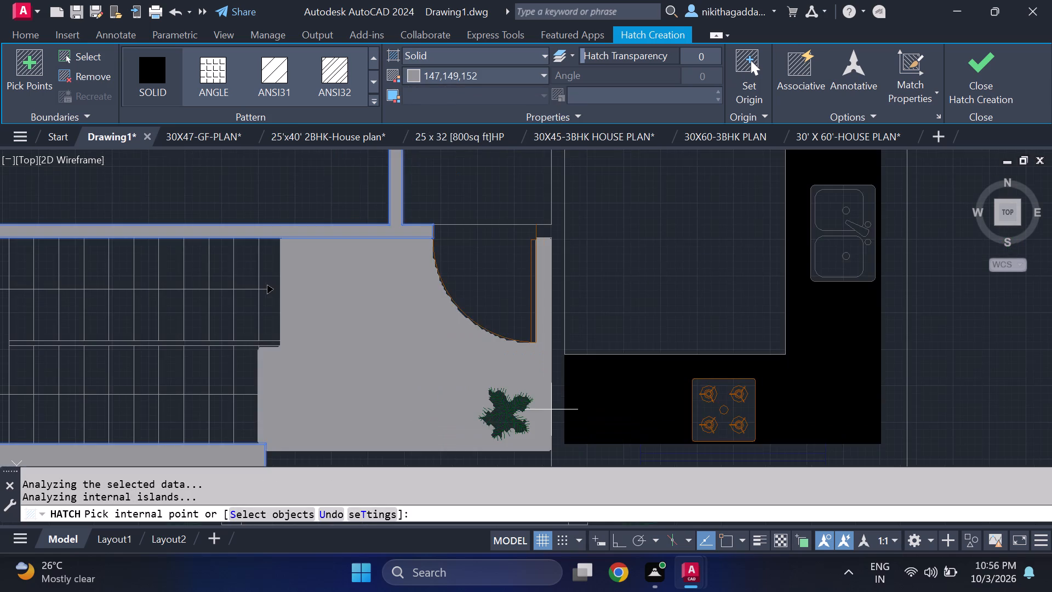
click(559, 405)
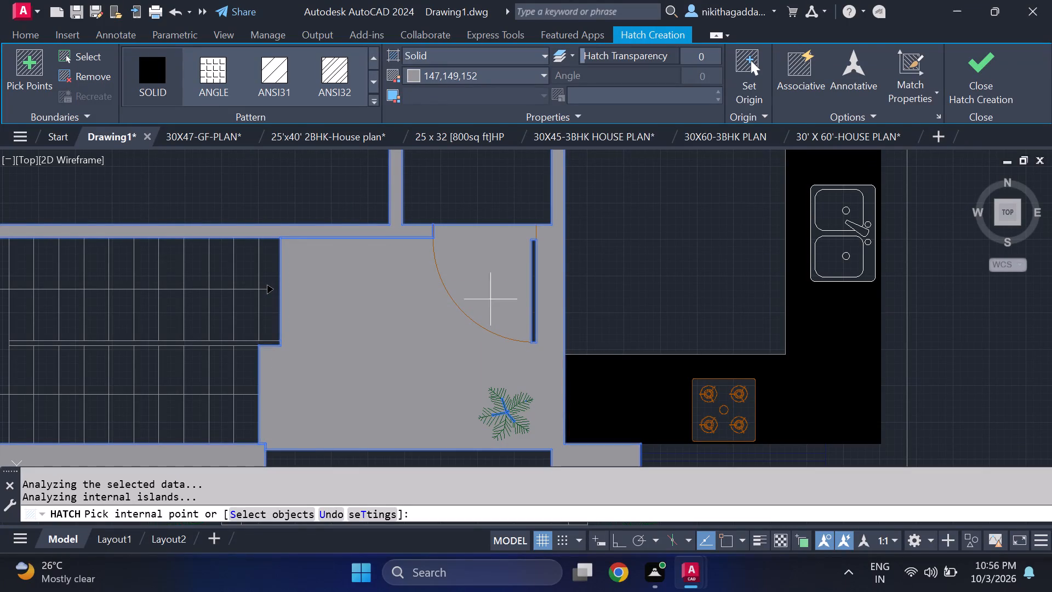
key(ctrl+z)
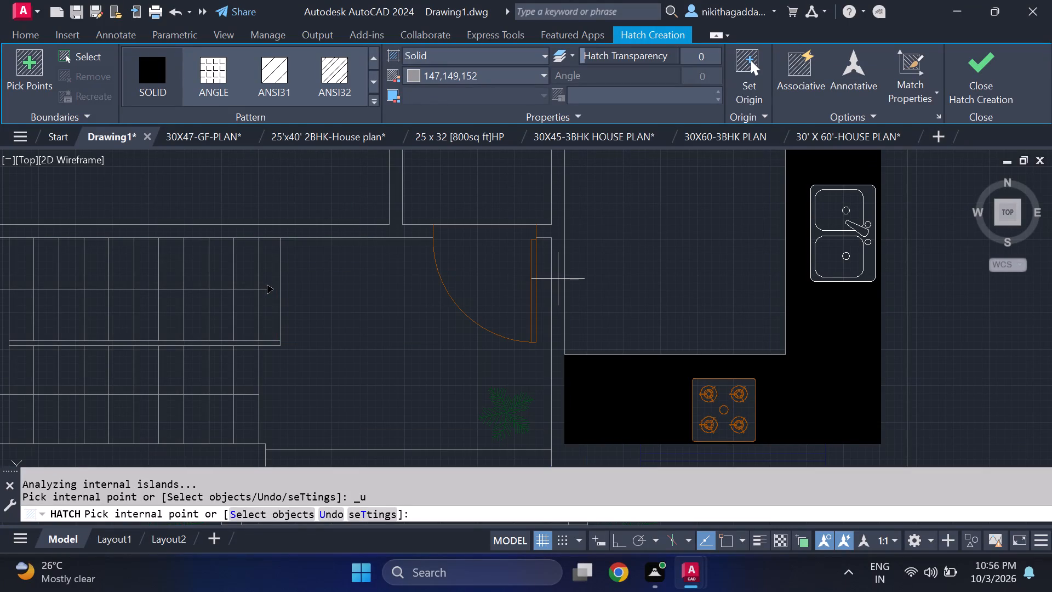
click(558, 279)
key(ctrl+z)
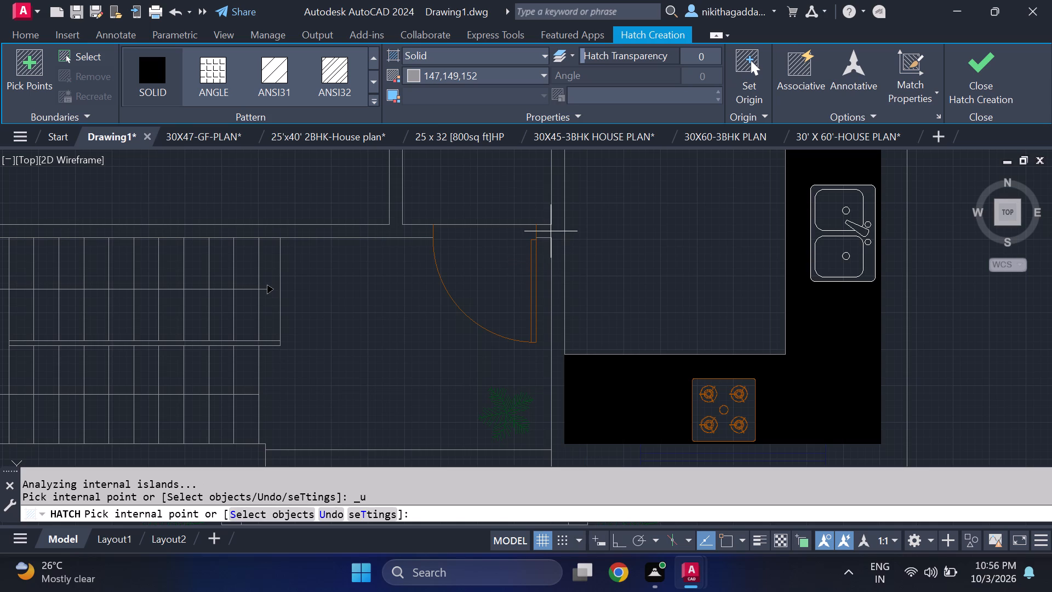
Fill the staircase's enclosing walls and the connected living room partition with the solid grey hatch.
scroll(411, 243, down, 2)
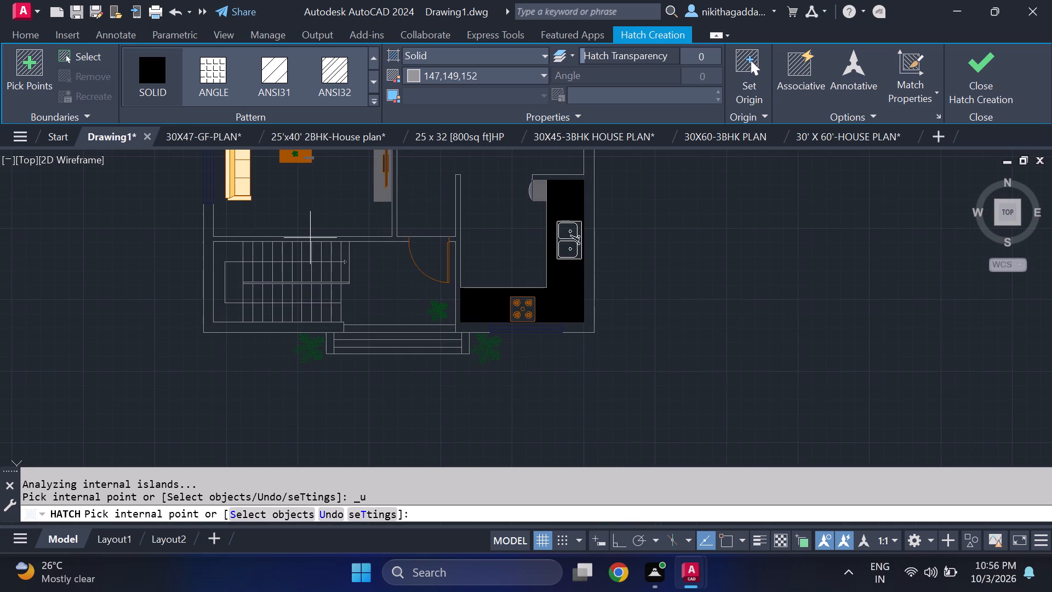
scroll(310, 238, down, 2)
scroll(309, 240, up, 2)
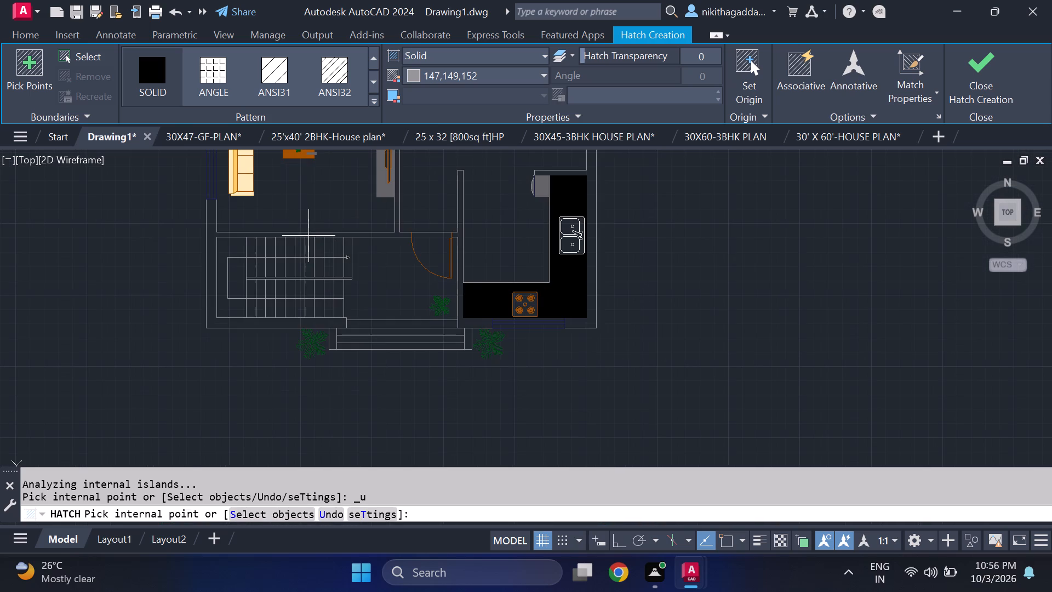
click(309, 235)
scroll(346, 234, down, 2)
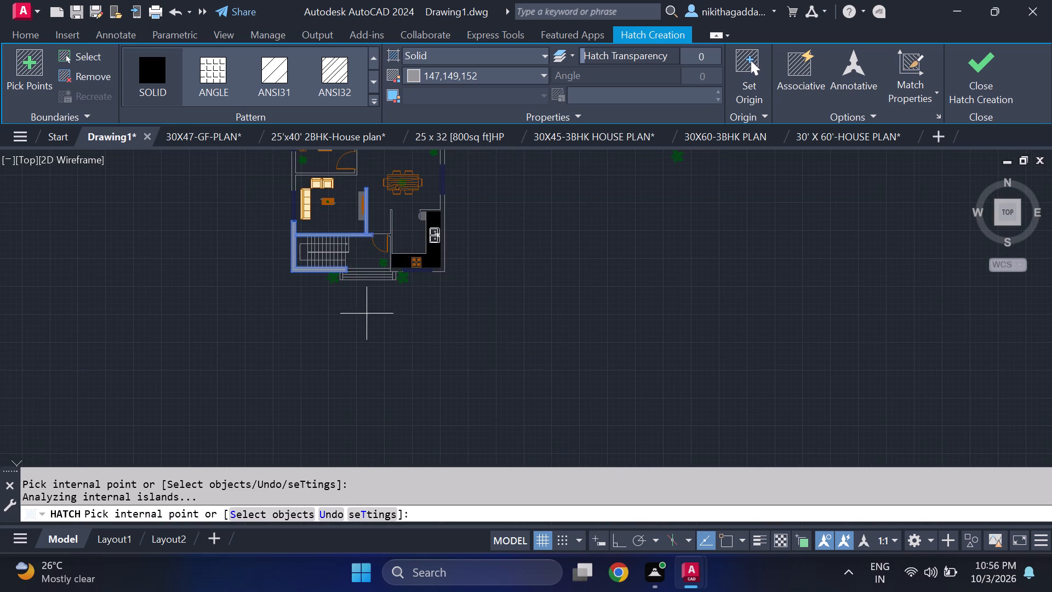
Fill the outer and inner walls around both bedrooms and bathrooms, down to the dining area window, with the solid grey hatch.
scroll(183, 260, down, 3)
middle_drag(196, 240, 241, 352)
scroll(253, 345, up, 4)
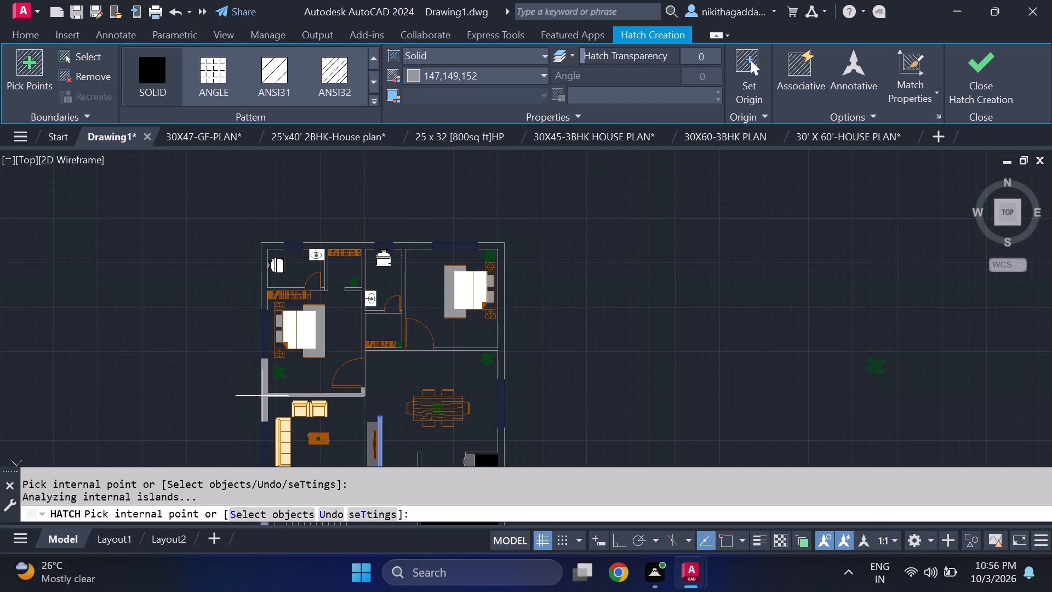
click(262, 395)
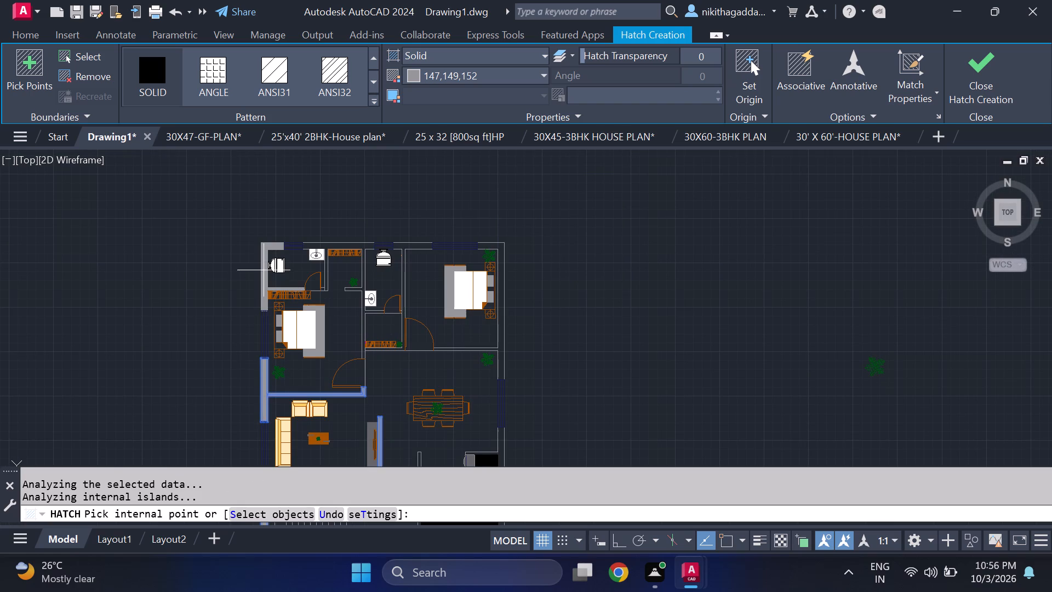
click(264, 270)
click(339, 244)
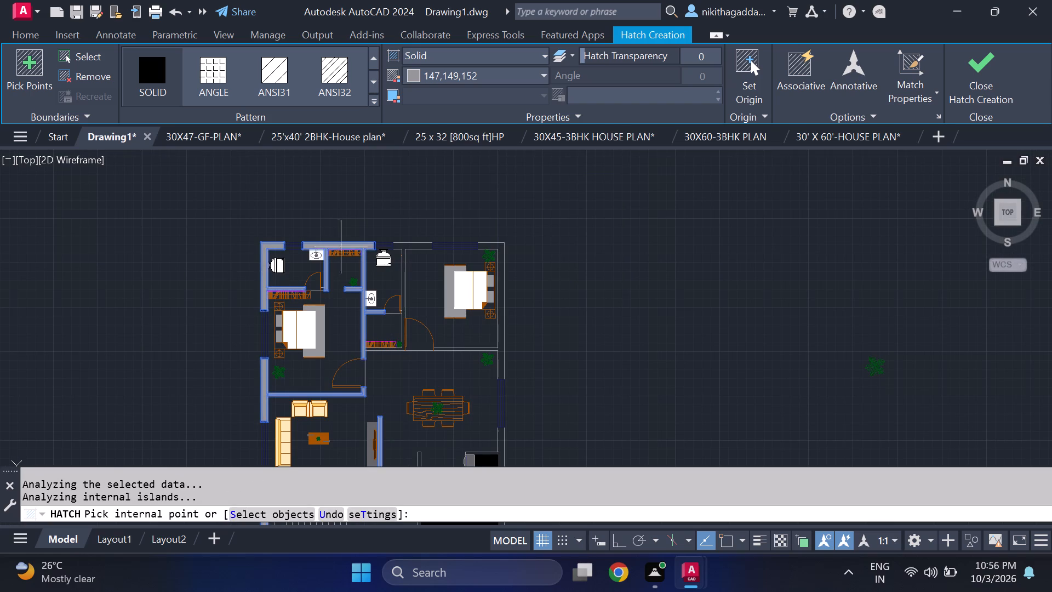
click(414, 245)
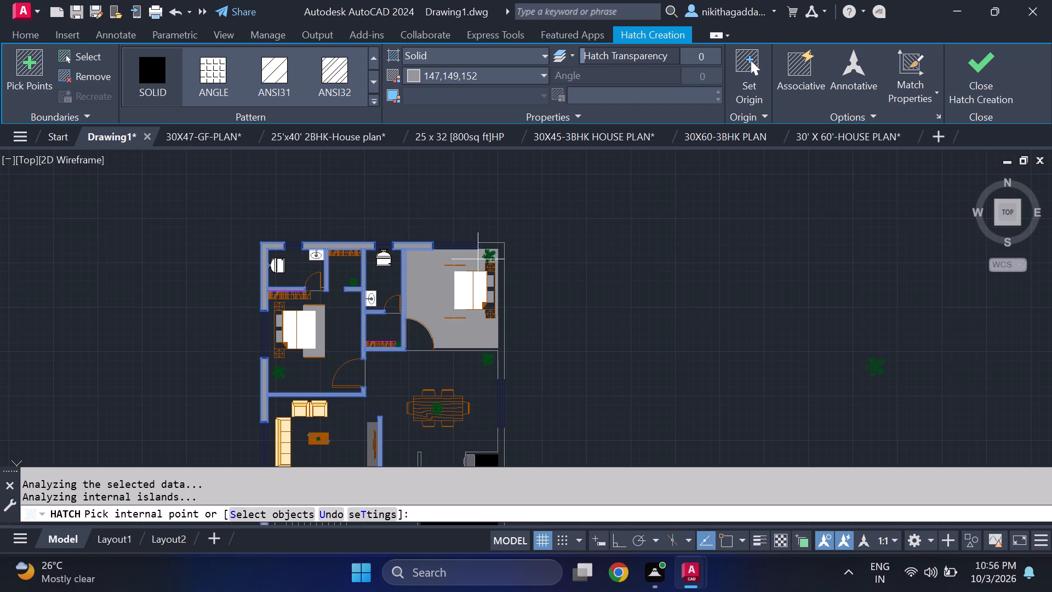
click(491, 246)
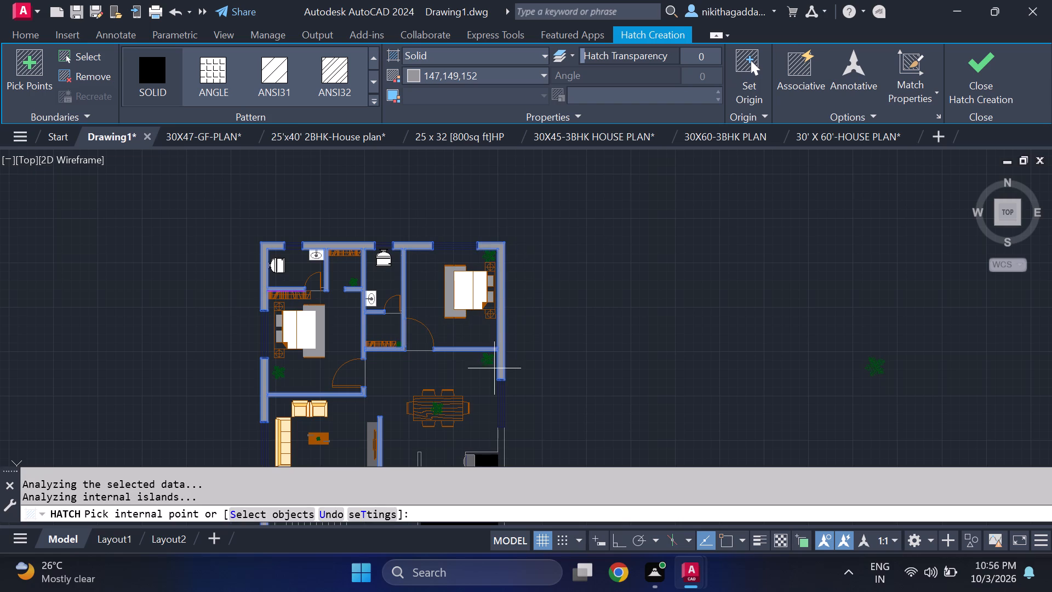
Fill the kitchen's east outer wall and the partition between kitchen and entrance with the solid grey hatch.
middle_drag(467, 307, 471, 192)
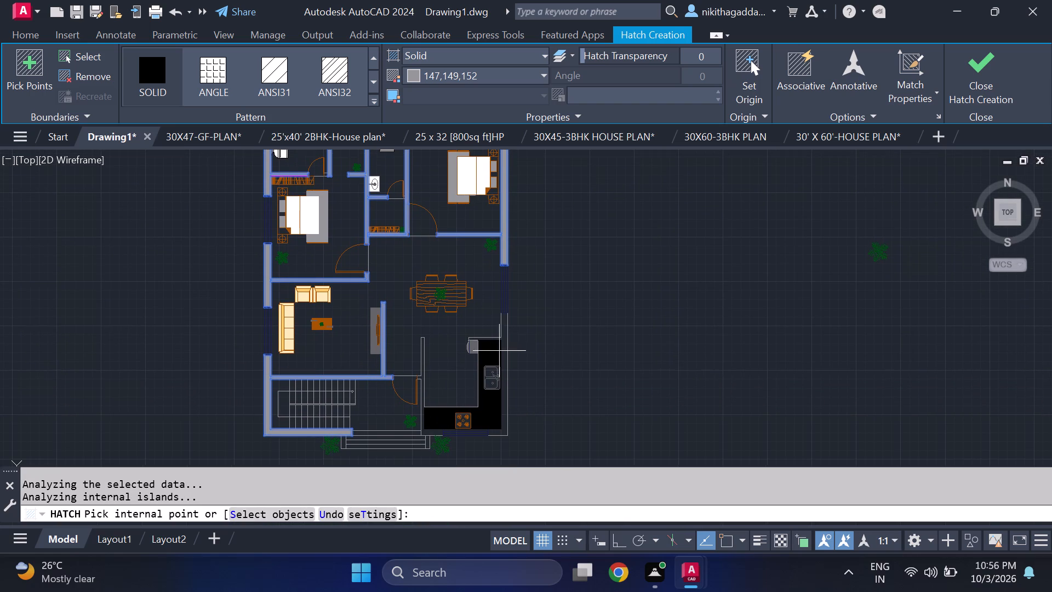
click(506, 350)
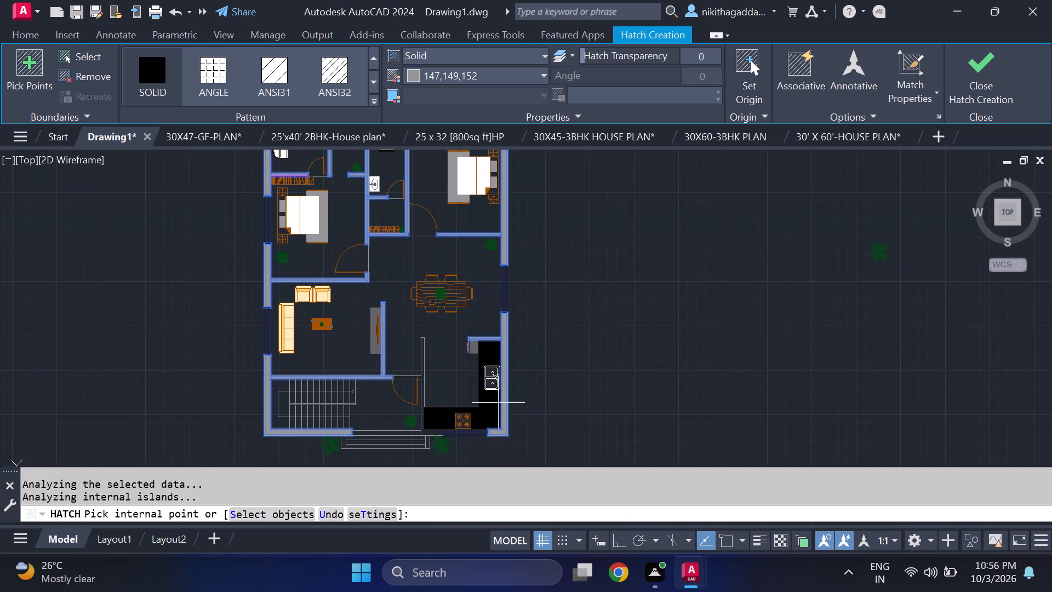
click(421, 383)
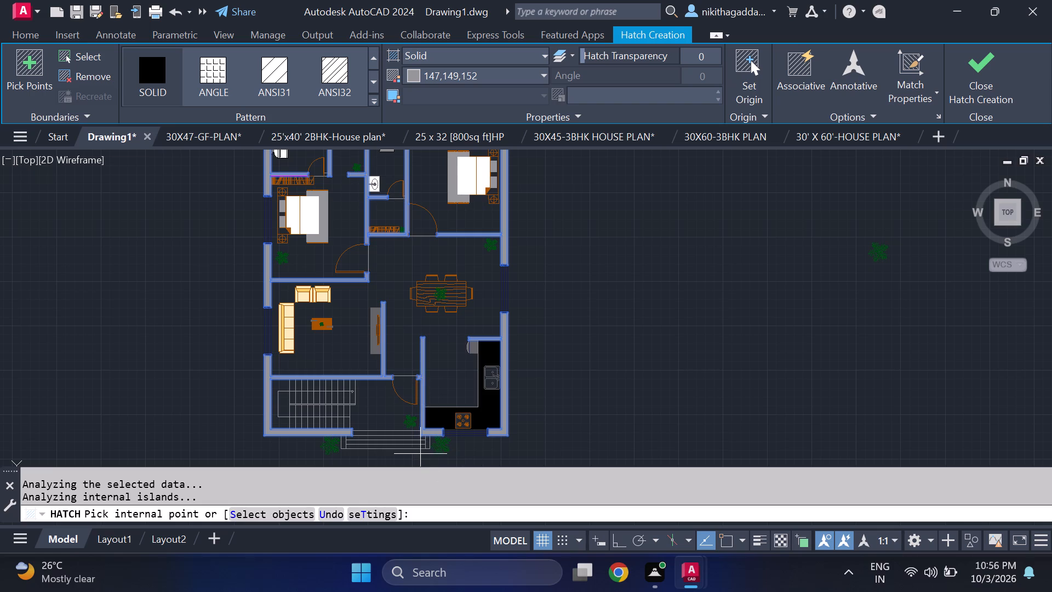
Fill the two side walls of the entrance steps with the solid grey hatch and finish the Hatch command.
scroll(421, 454, up, 2)
click(432, 426)
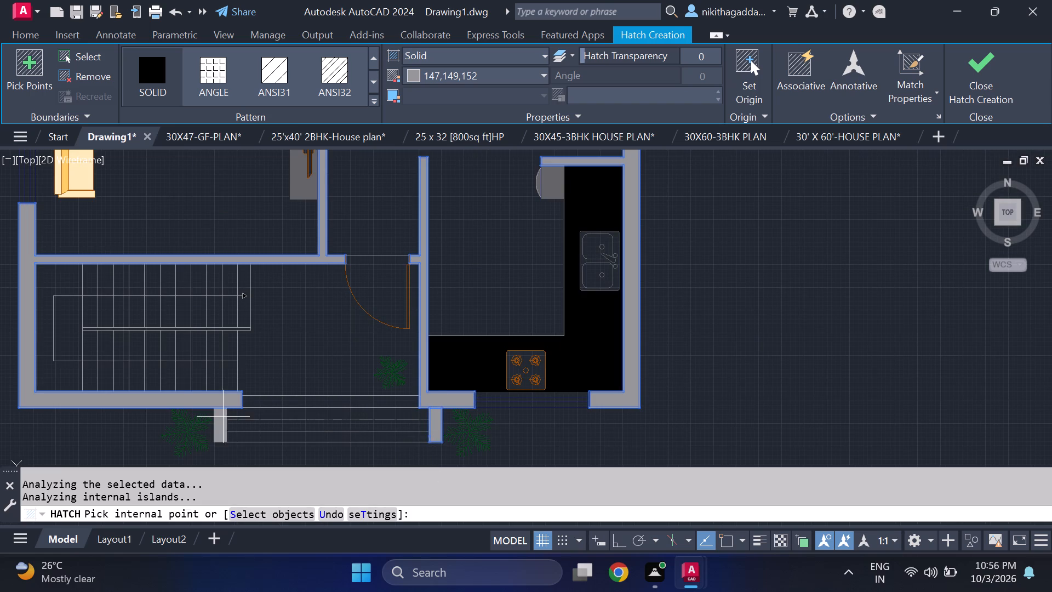
click(226, 417)
scroll(323, 322, down, 1)
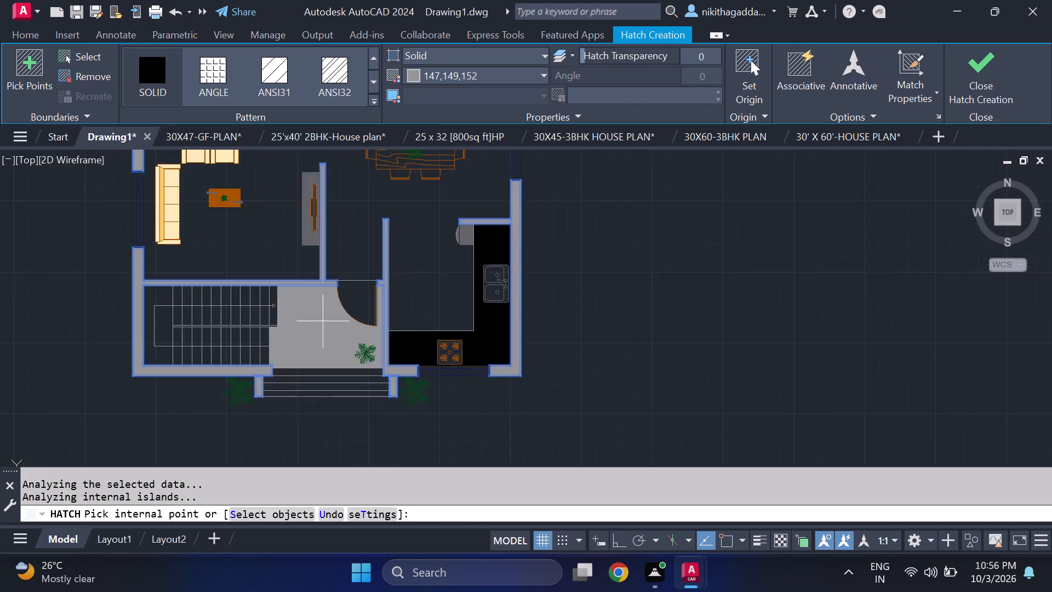
scroll(323, 321, down, 1)
middle_drag(370, 221, 407, 311)
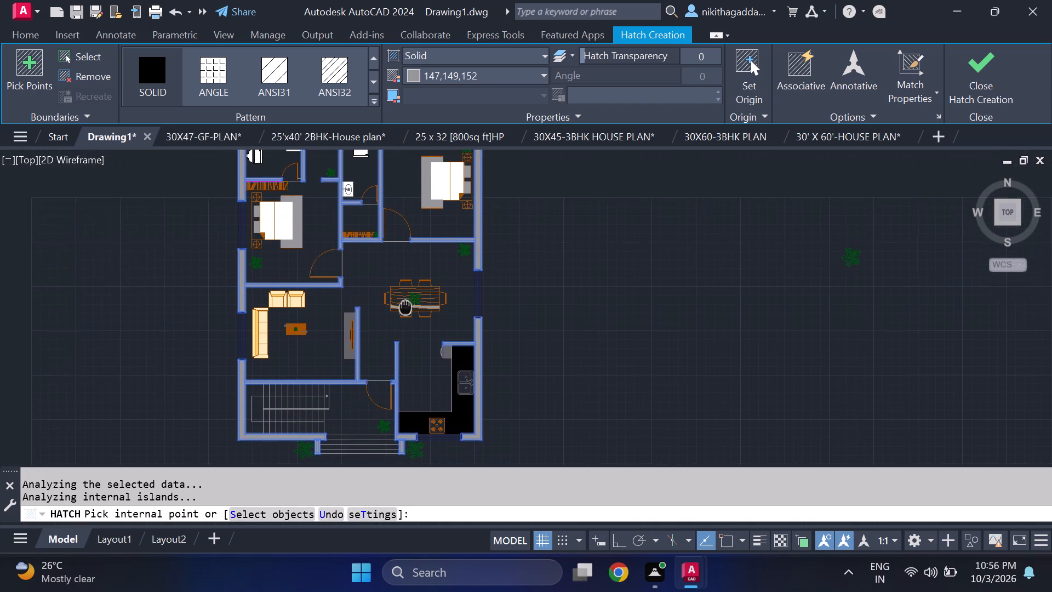
middle_drag(407, 311, 430, 385)
middle_drag(430, 385, 420, 382)
middle_drag(415, 377, 411, 354)
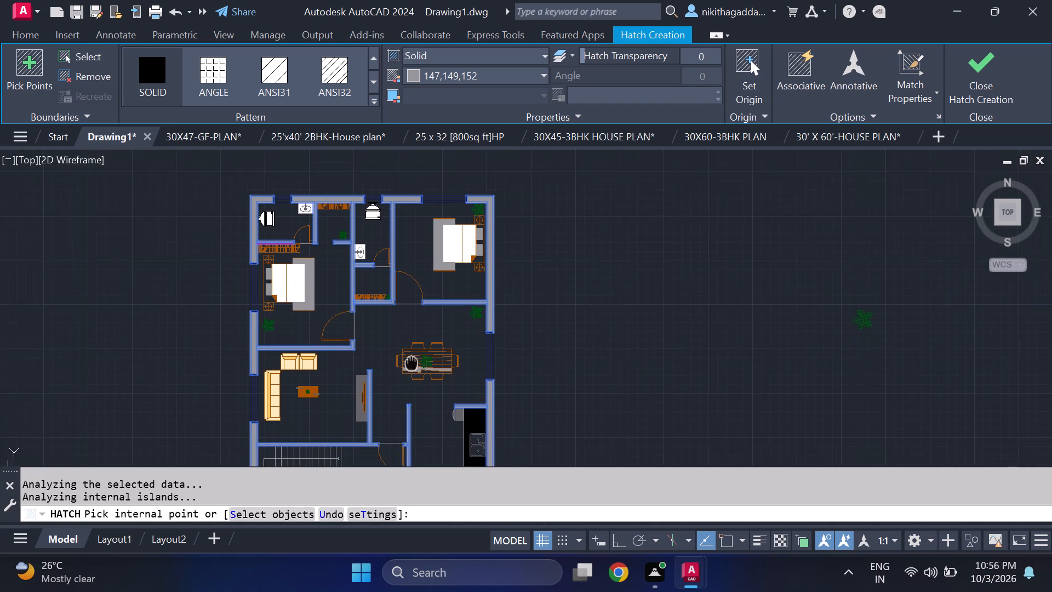
middle_drag(411, 354, 414, 312)
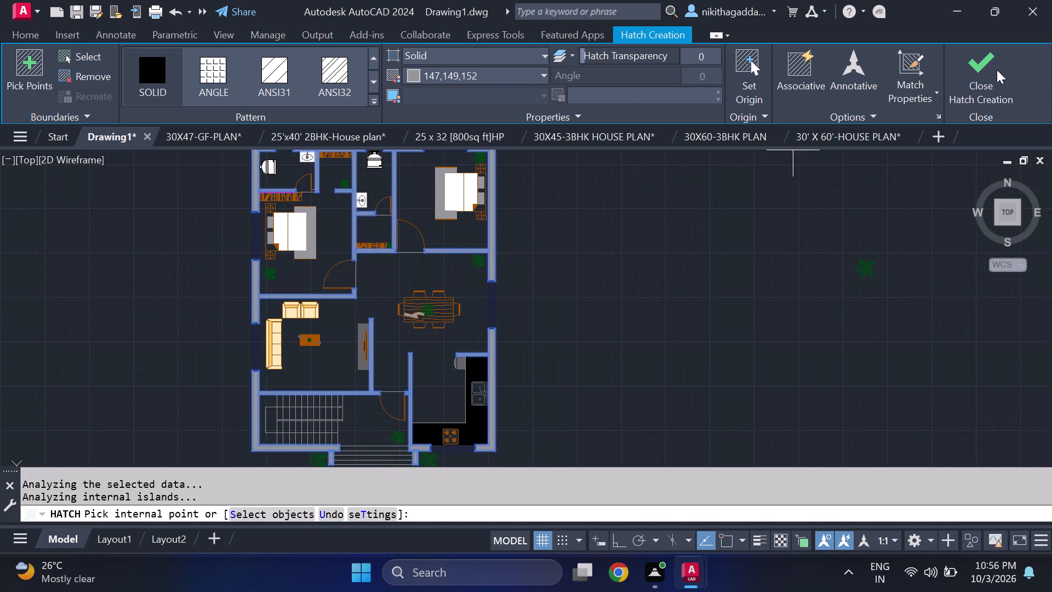
click(997, 69)
Delete the stray plant lying outside the floor plan to the east.
scroll(287, 358, up, 1)
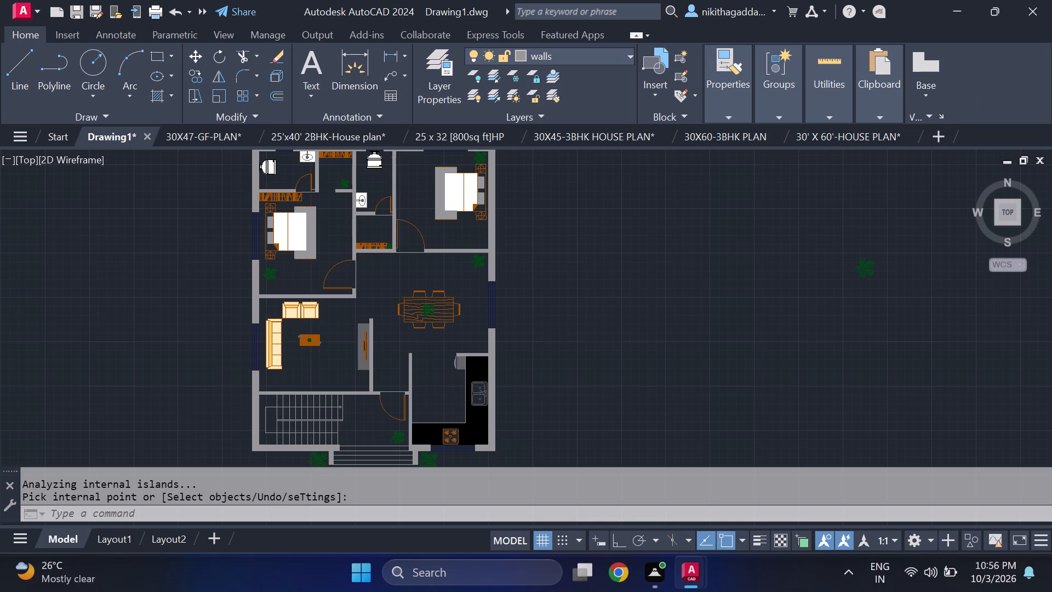
scroll(288, 358, down, 2)
click(674, 266)
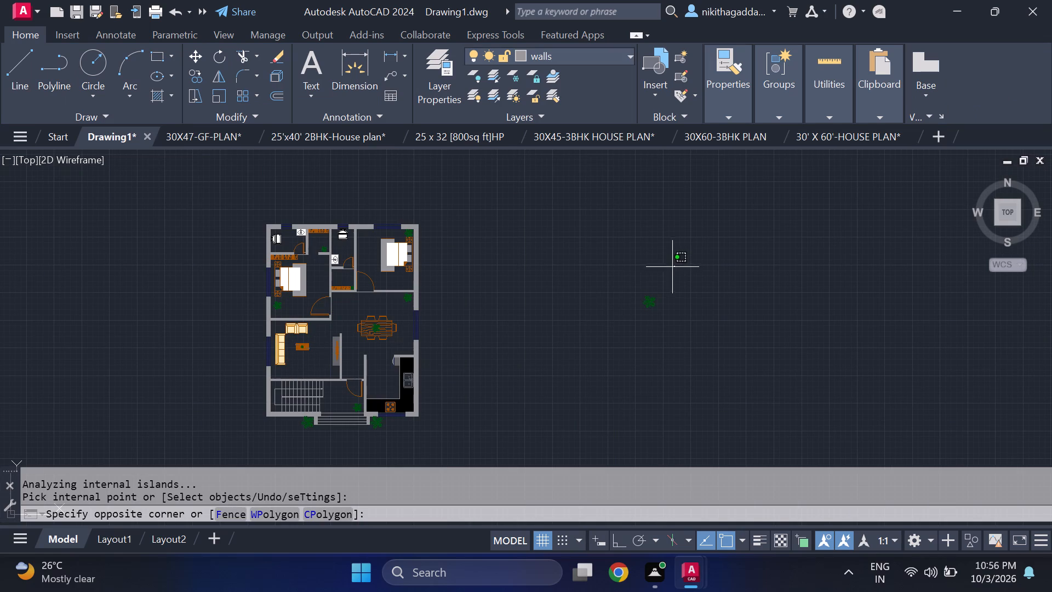
click(616, 333)
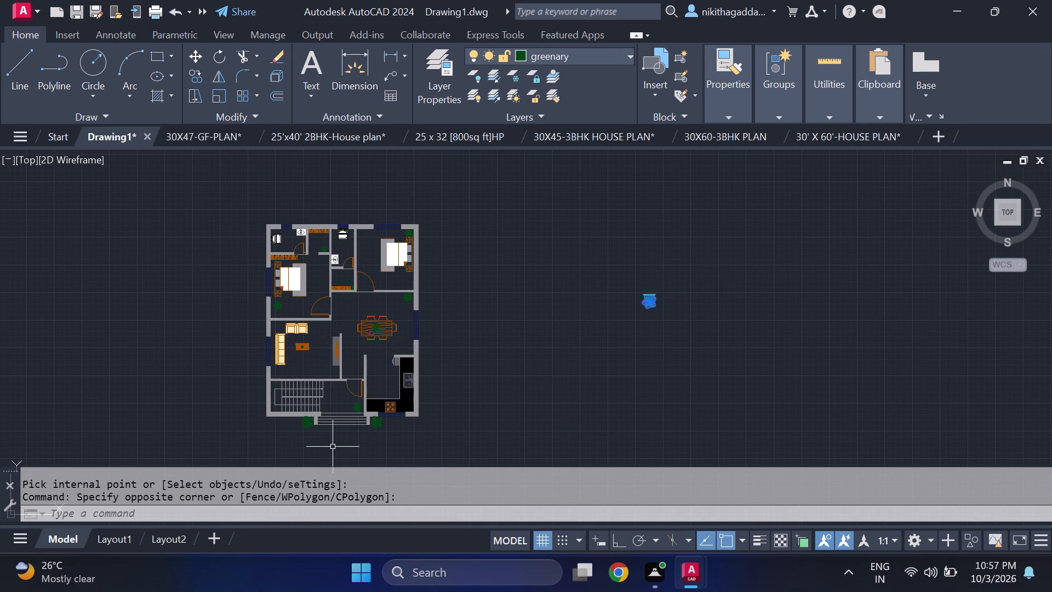
key(Delete)
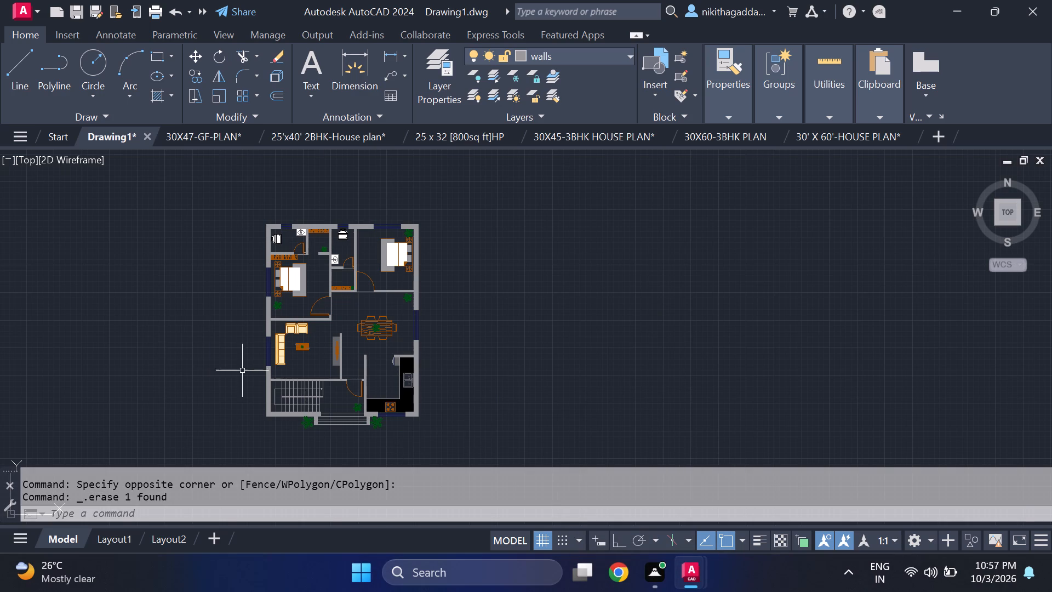
Change the walls layer's colour to index colour 250.
scroll(247, 372, up, 2)
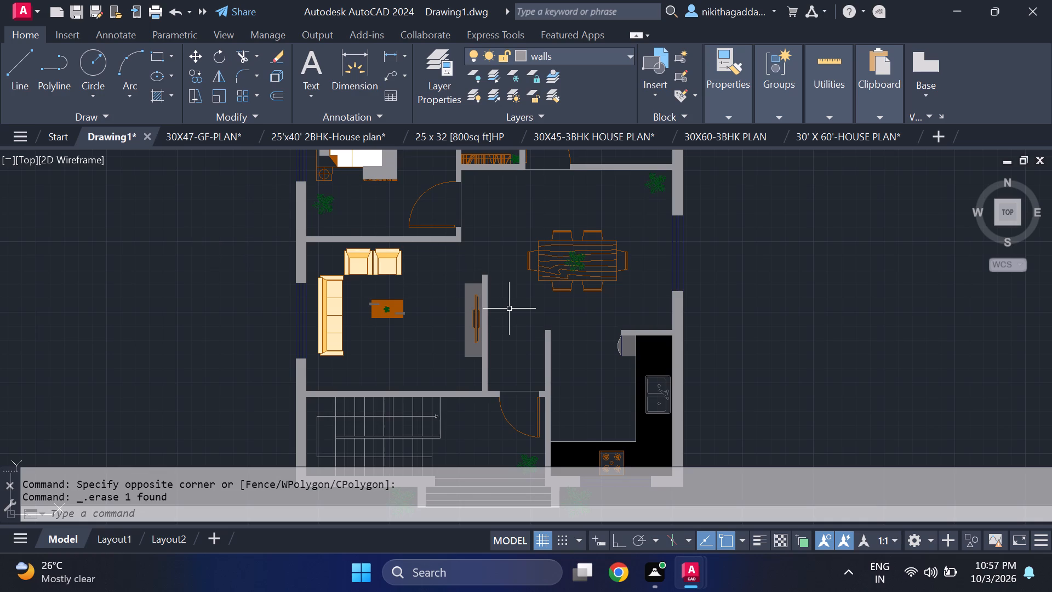
scroll(510, 309, down, 1)
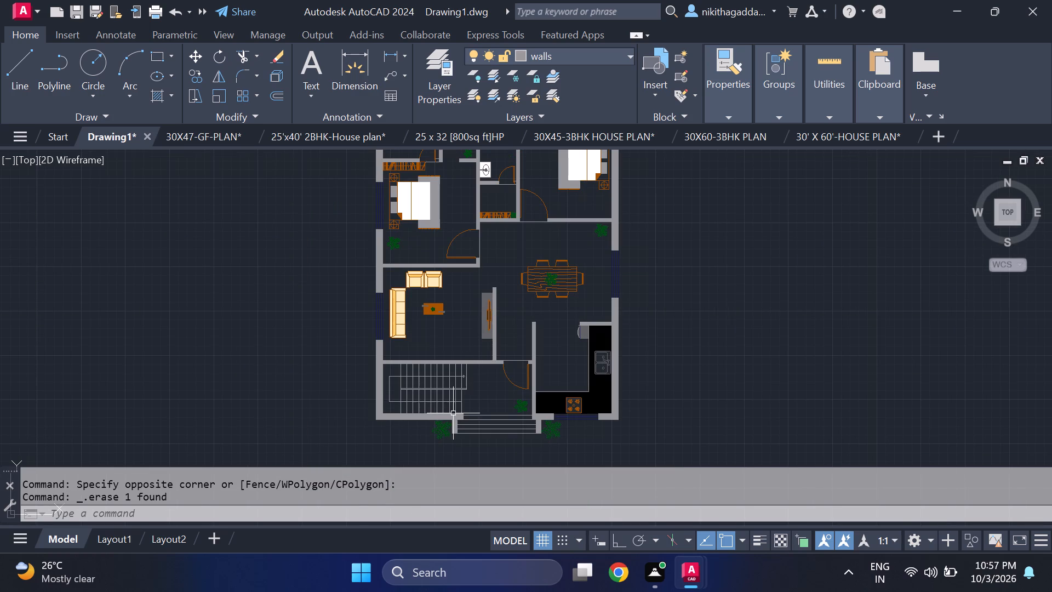
scroll(453, 413, up, 2)
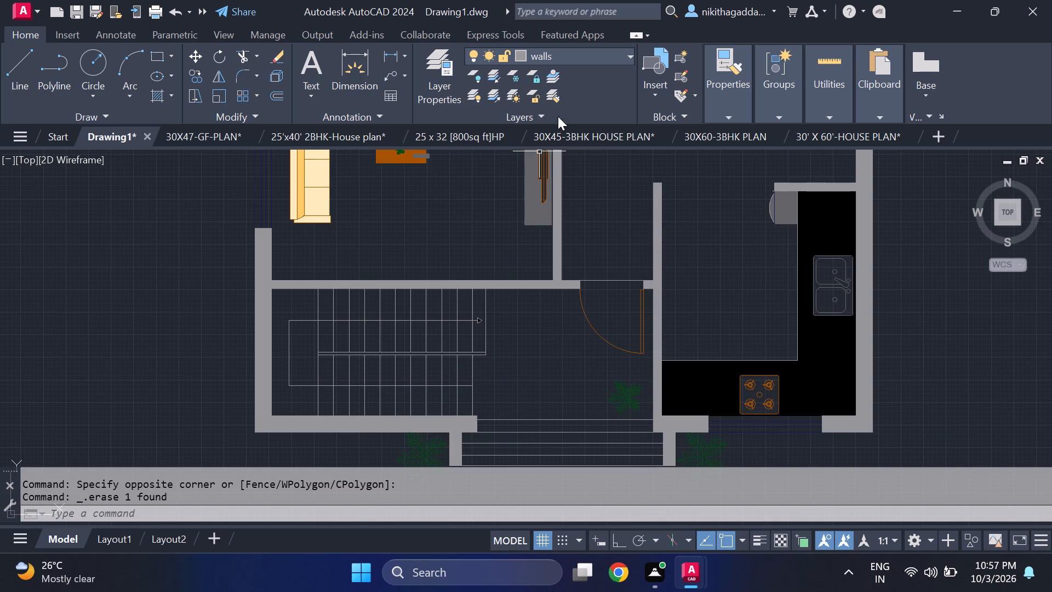
click(521, 53)
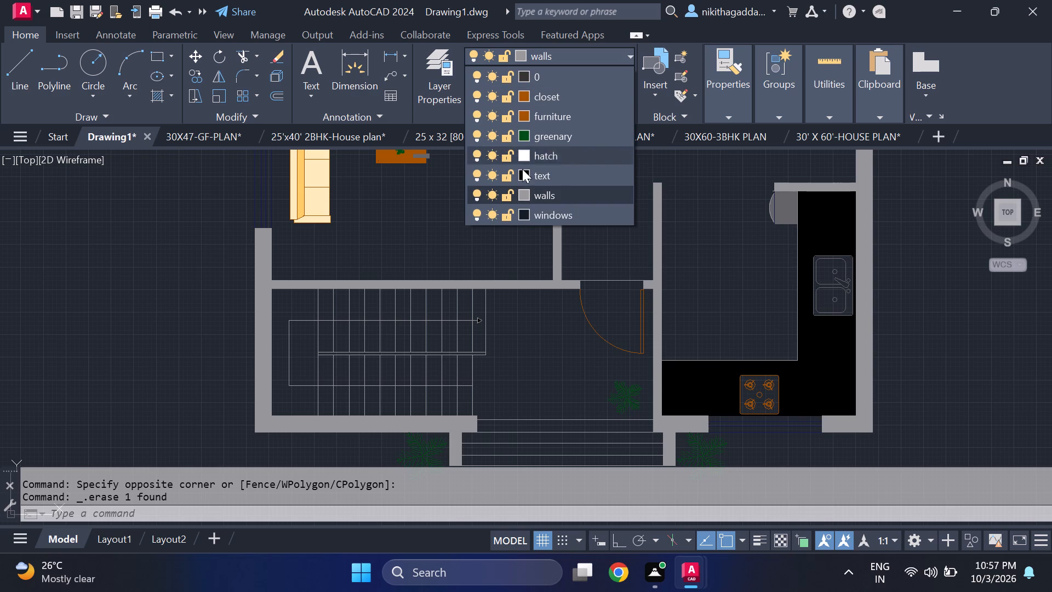
click(525, 195)
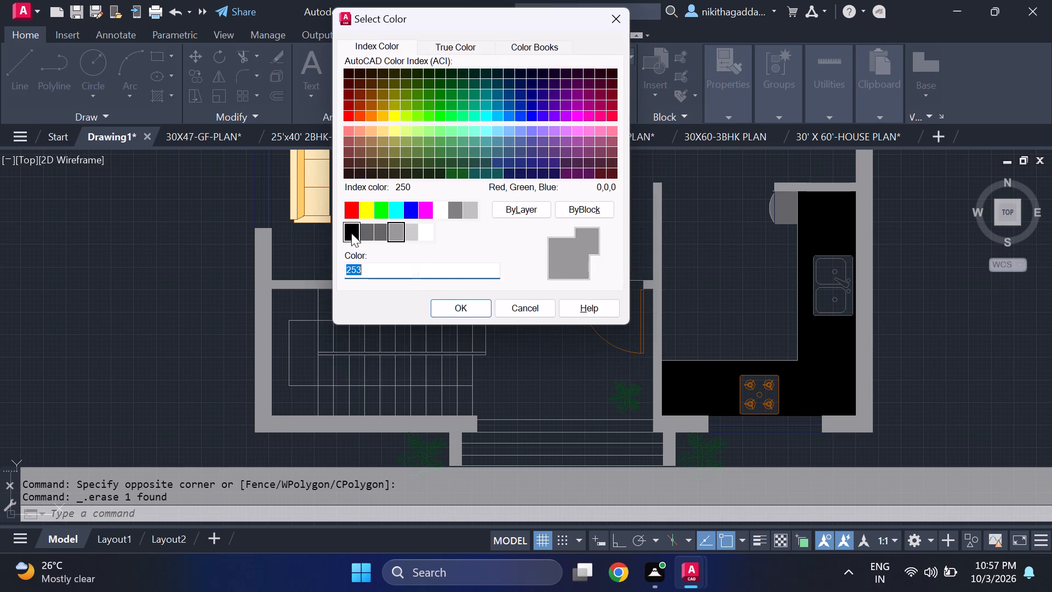
click(353, 232)
click(465, 308)
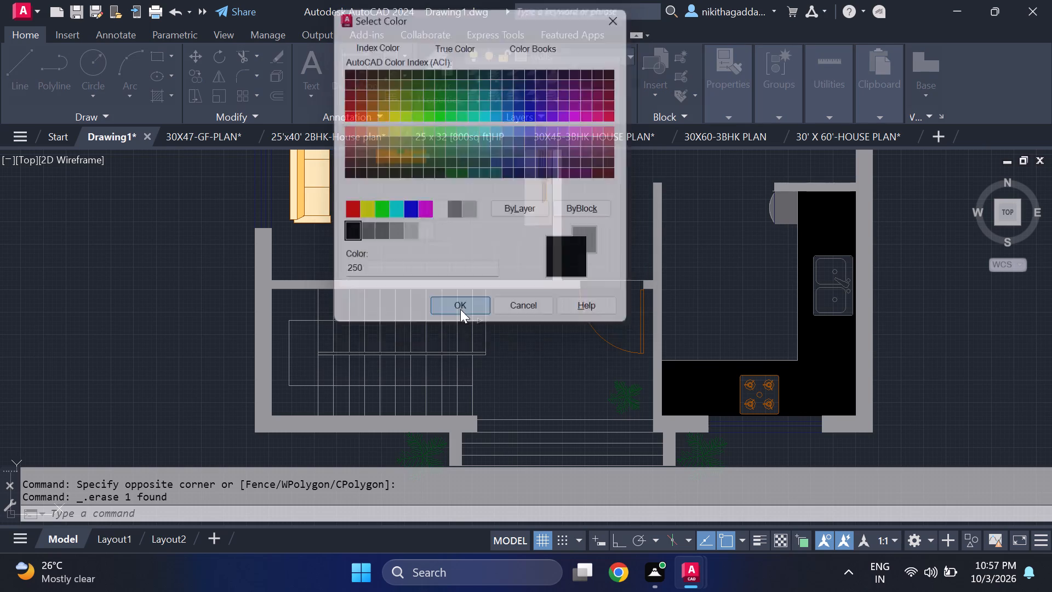
scroll(465, 310, down, 2)
middle_click(478, 362)
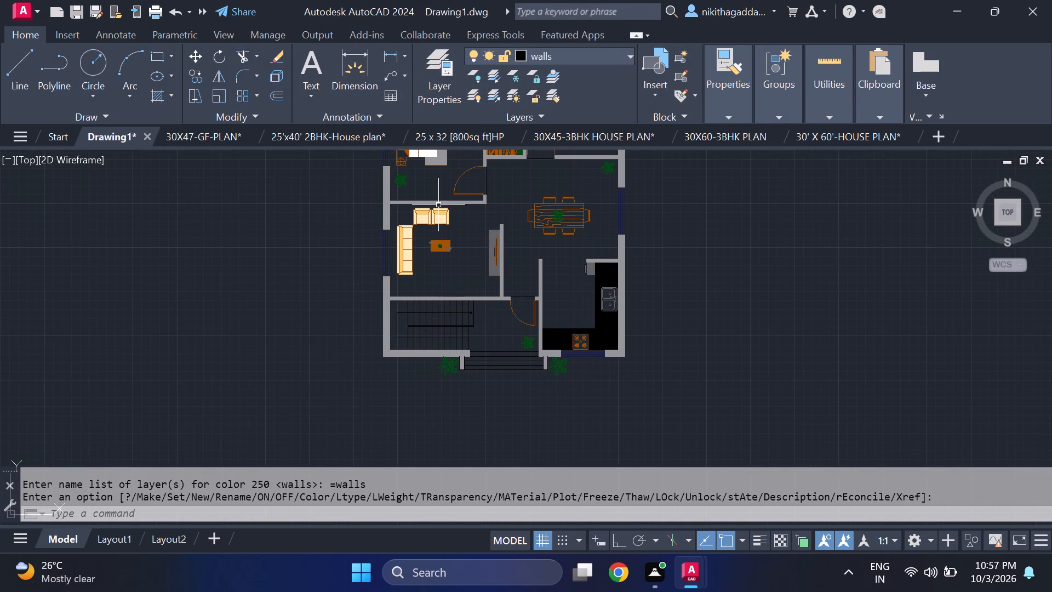
Start a solid hatch in colour 254,234,185 and fill the staircase's west landing and the first three treads along the north wall.
middle_click(526, 183)
middle_click(529, 186)
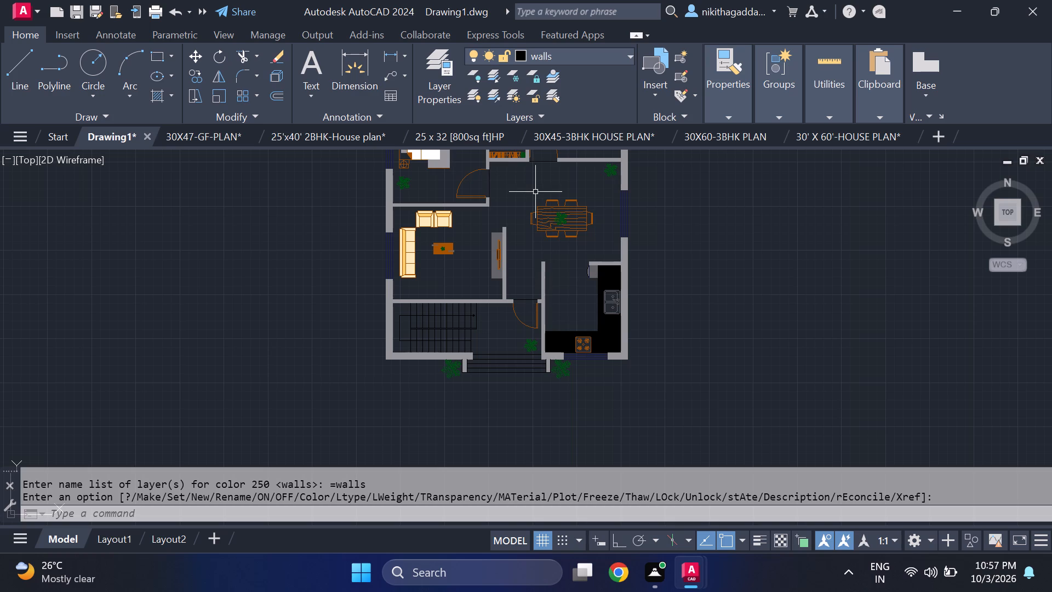
scroll(538, 196, down, 1)
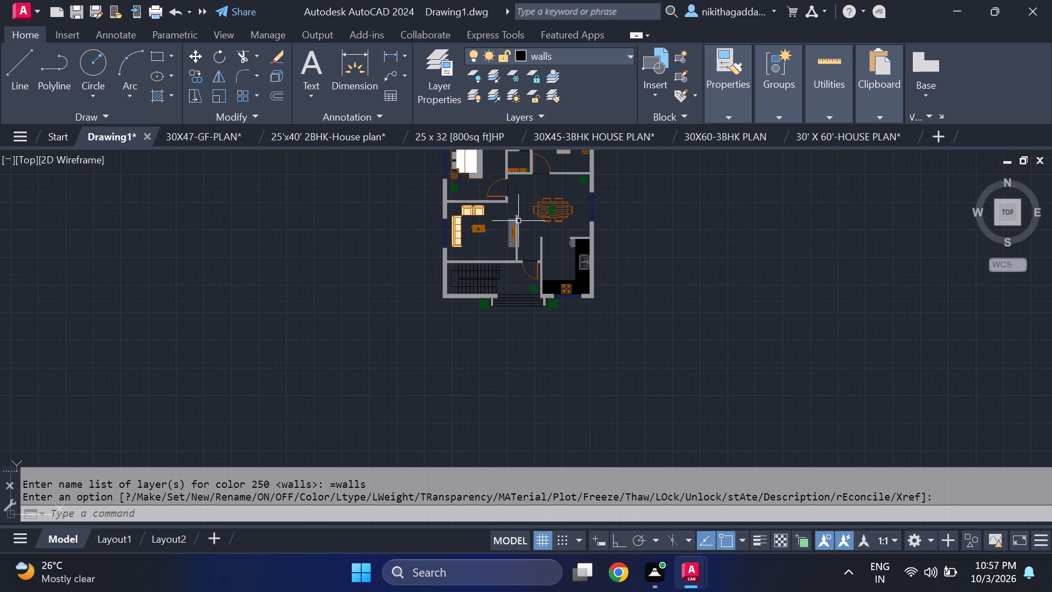
scroll(488, 281, up, 4)
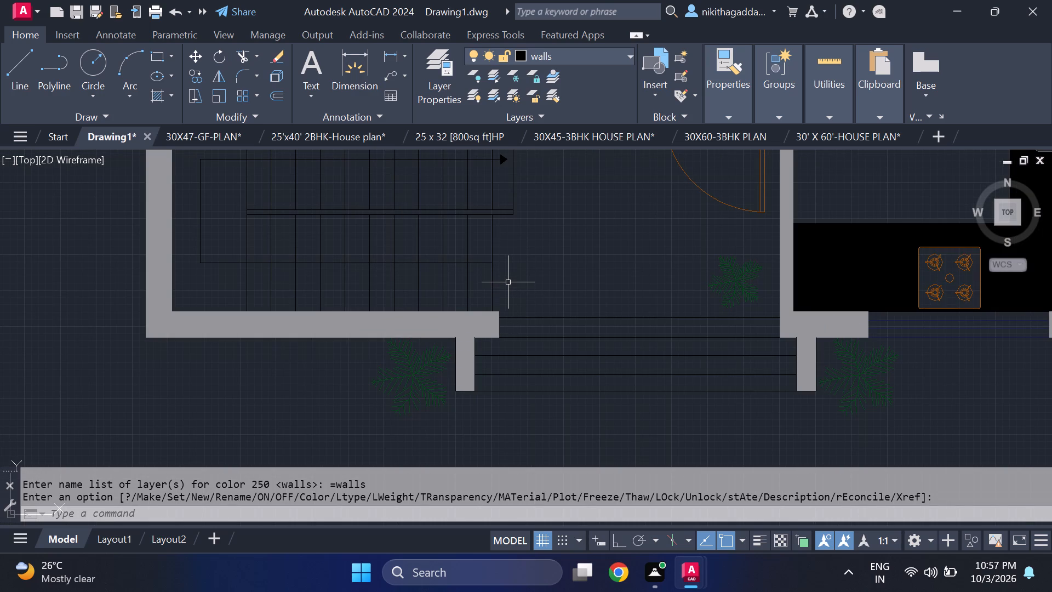
scroll(498, 276, down, 1)
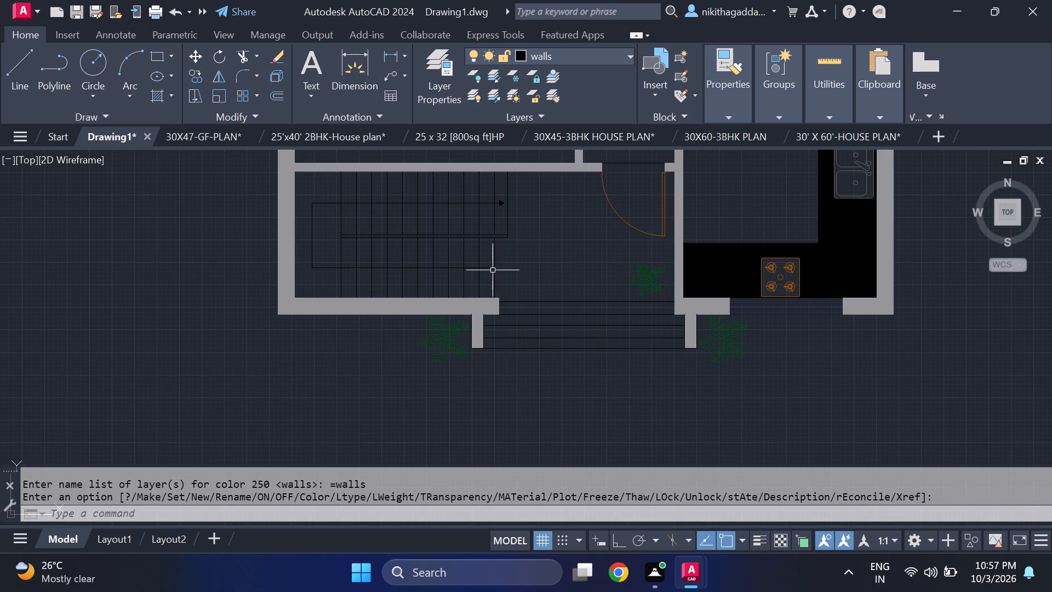
scroll(493, 270, up, 1)
scroll(493, 270, down, 1)
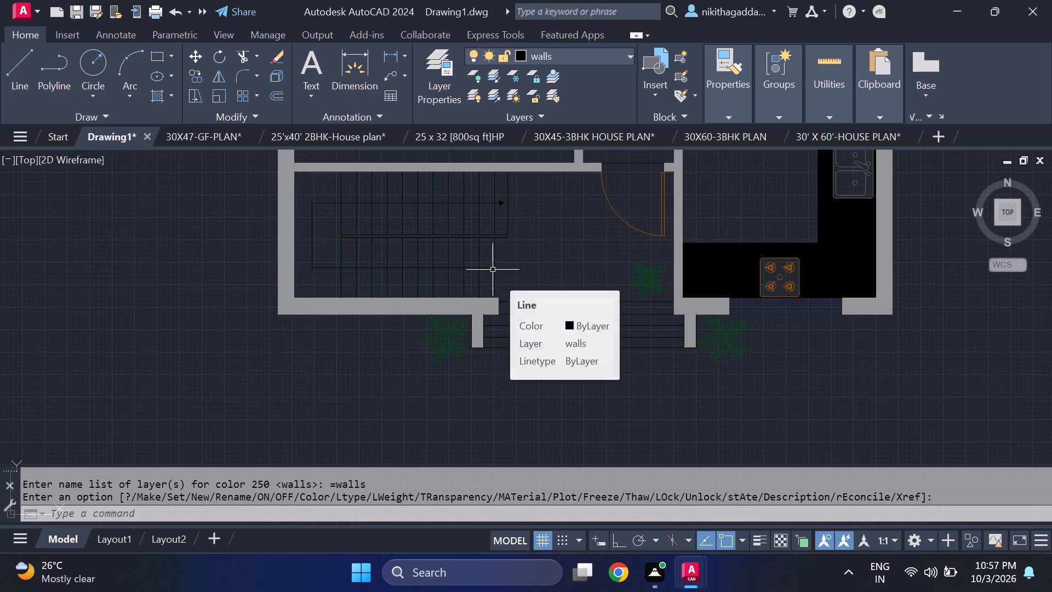
text(hatch)
key(Return)
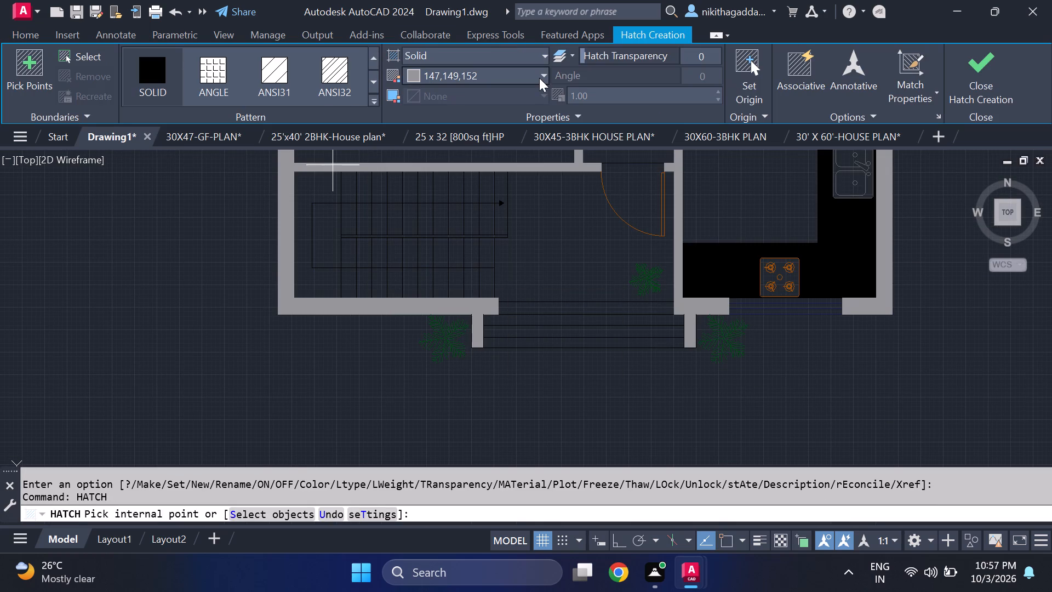
click(539, 78)
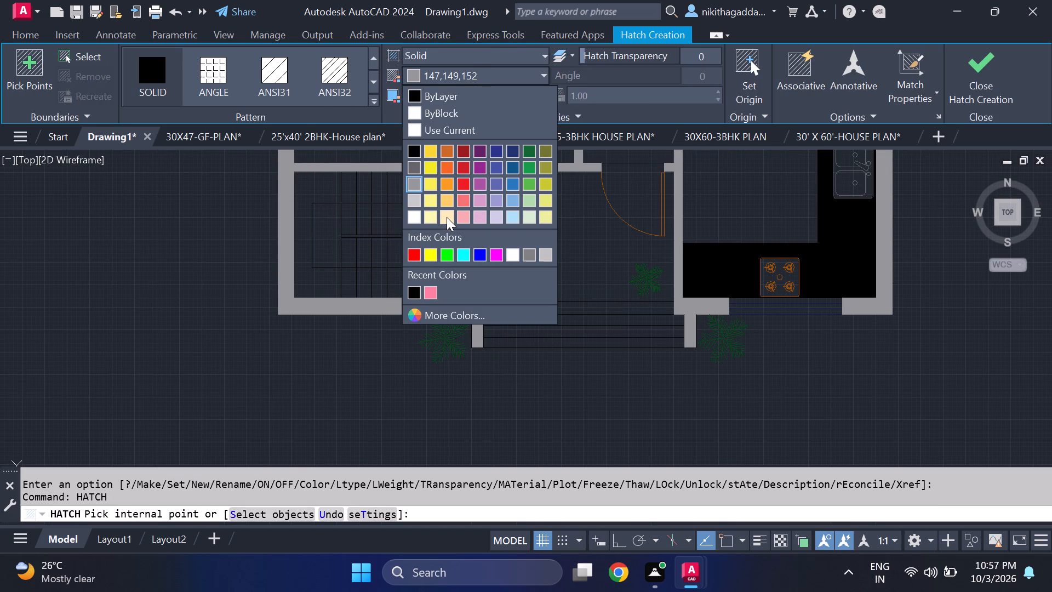
click(447, 217)
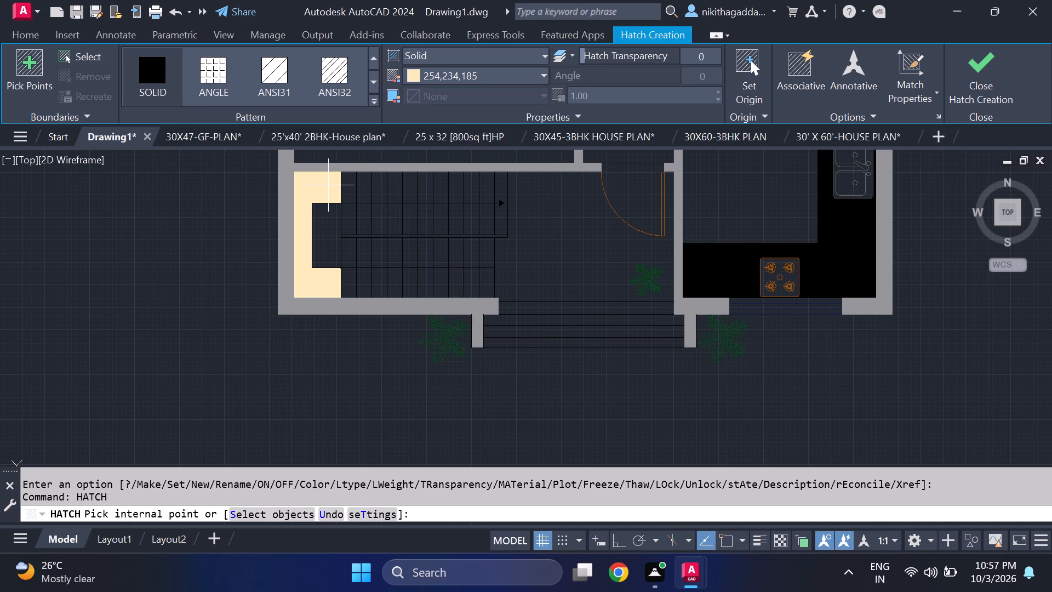
click(327, 185)
click(348, 187)
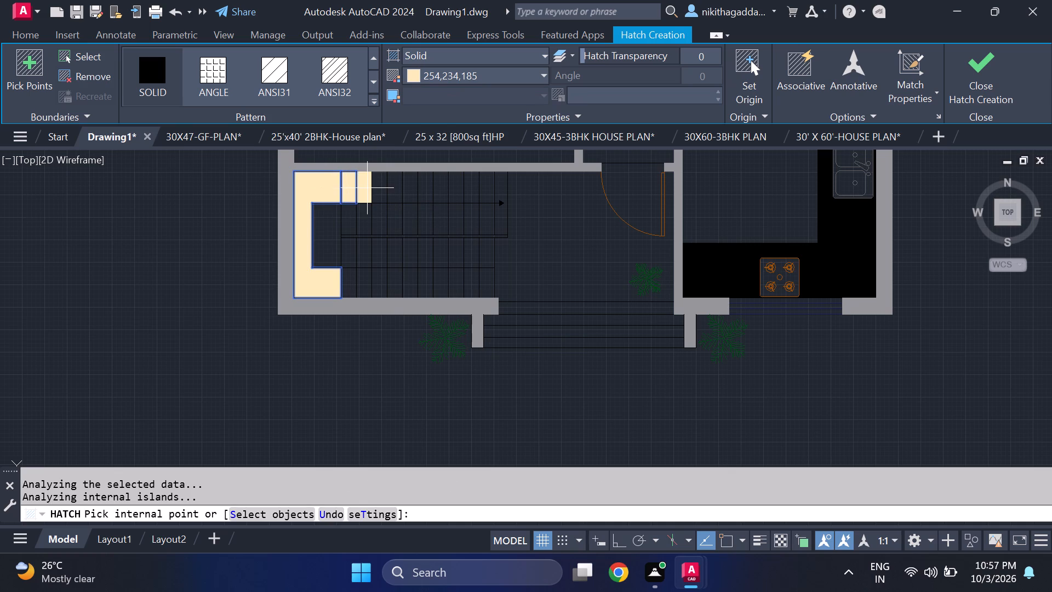
click(368, 189)
click(382, 192)
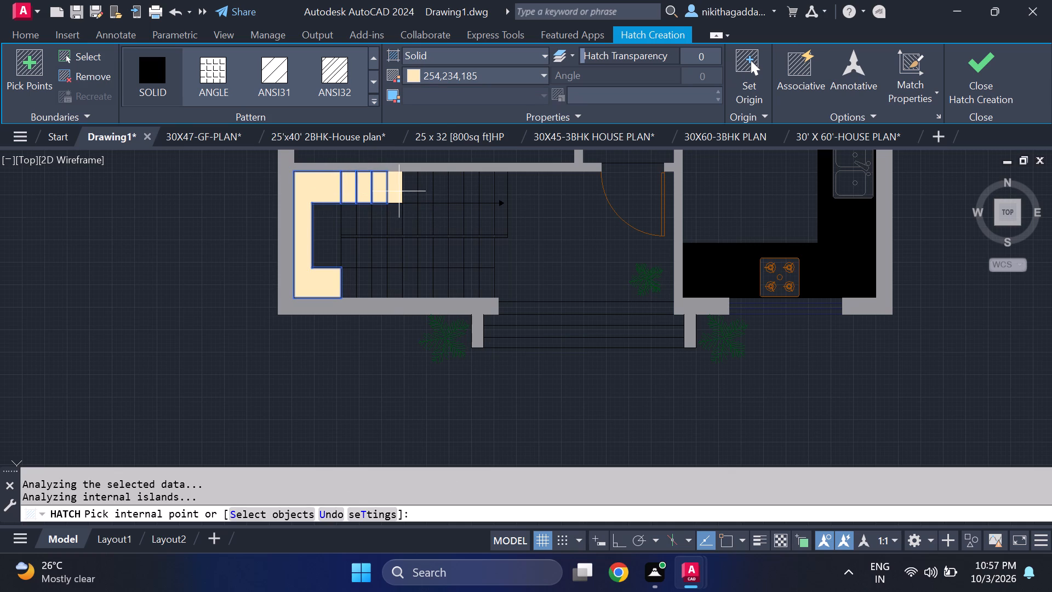
Fill the ten treads just south of the stair arrow line in the upper flight with the same cream solid hatch.
scroll(382, 201, up, 2)
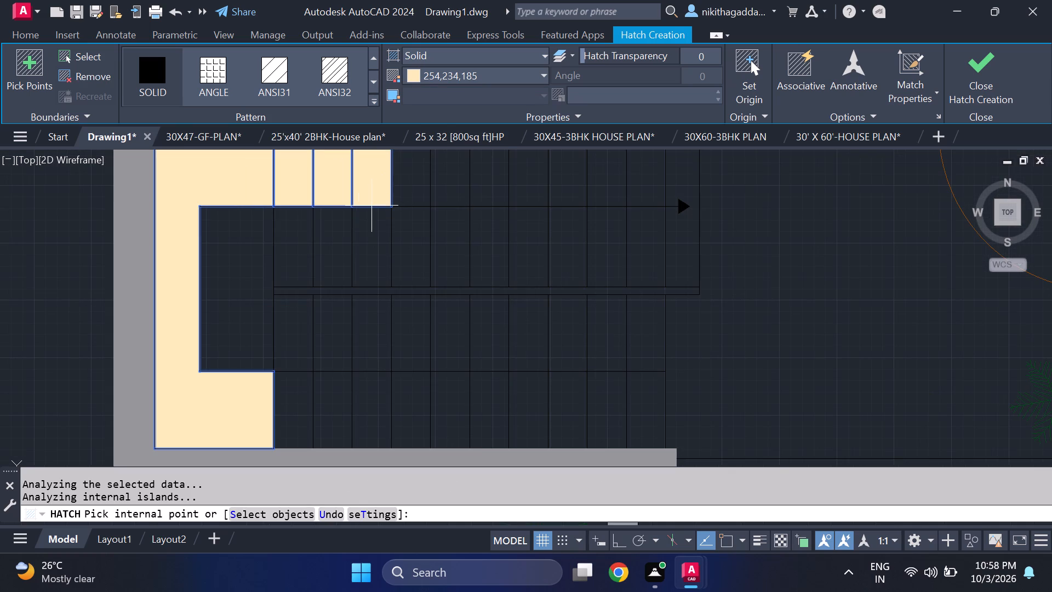
click(289, 246)
click(327, 242)
click(367, 239)
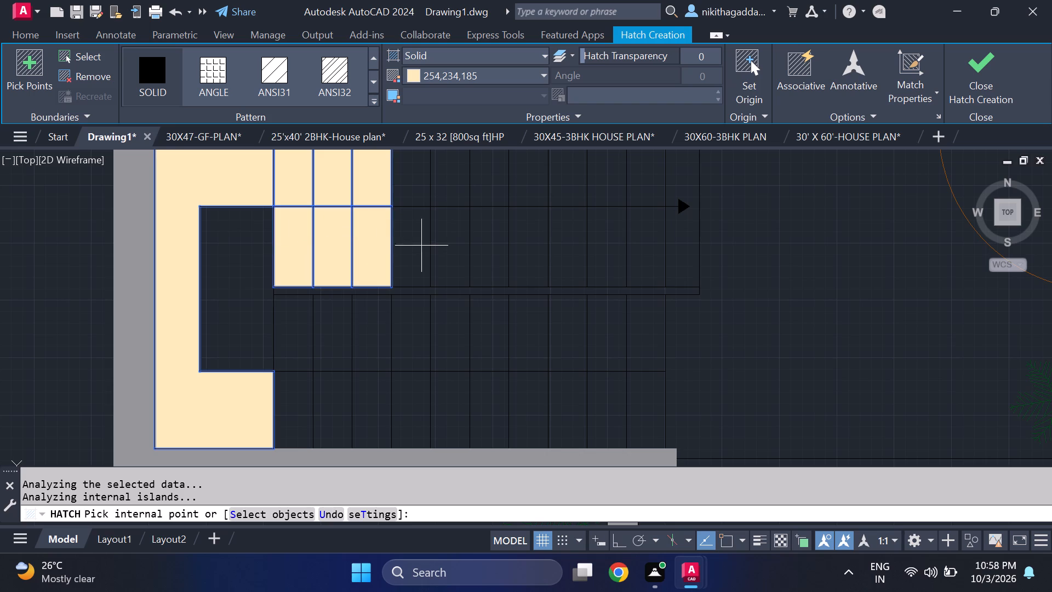
click(419, 244)
click(459, 245)
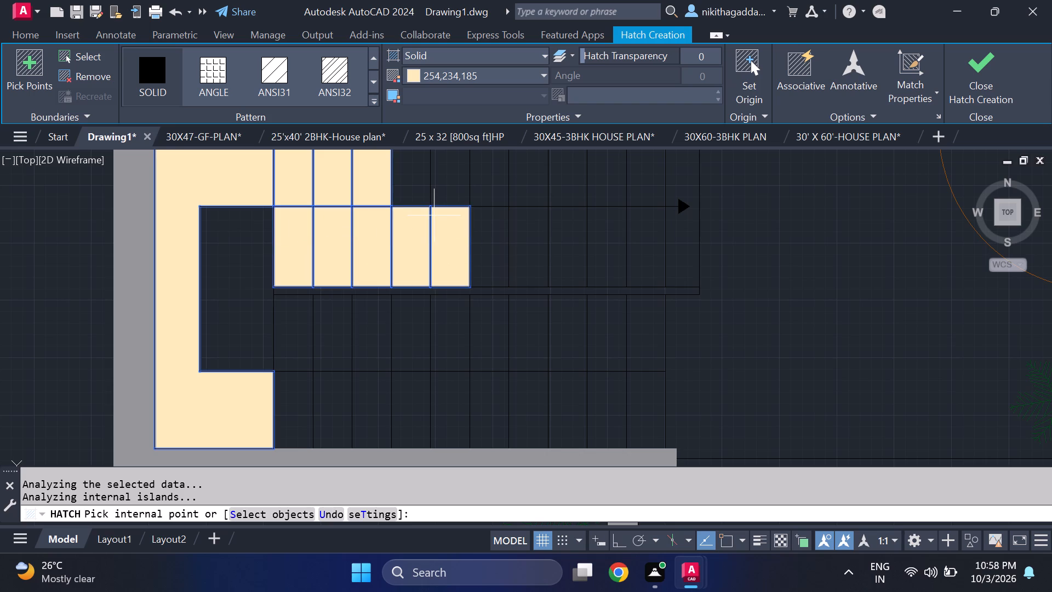
click(489, 251)
click(531, 244)
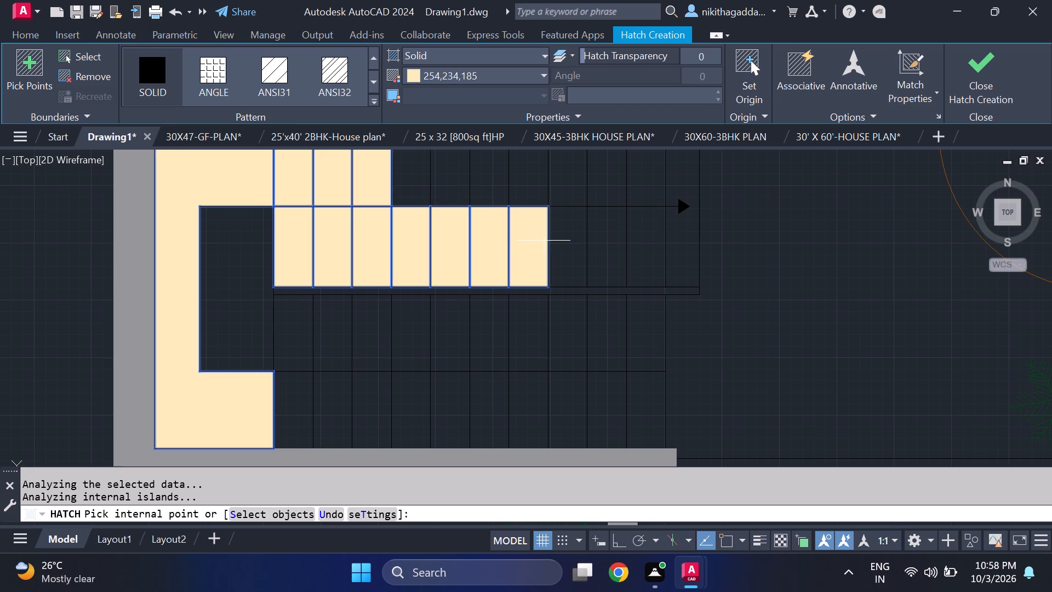
click(559, 241)
click(608, 255)
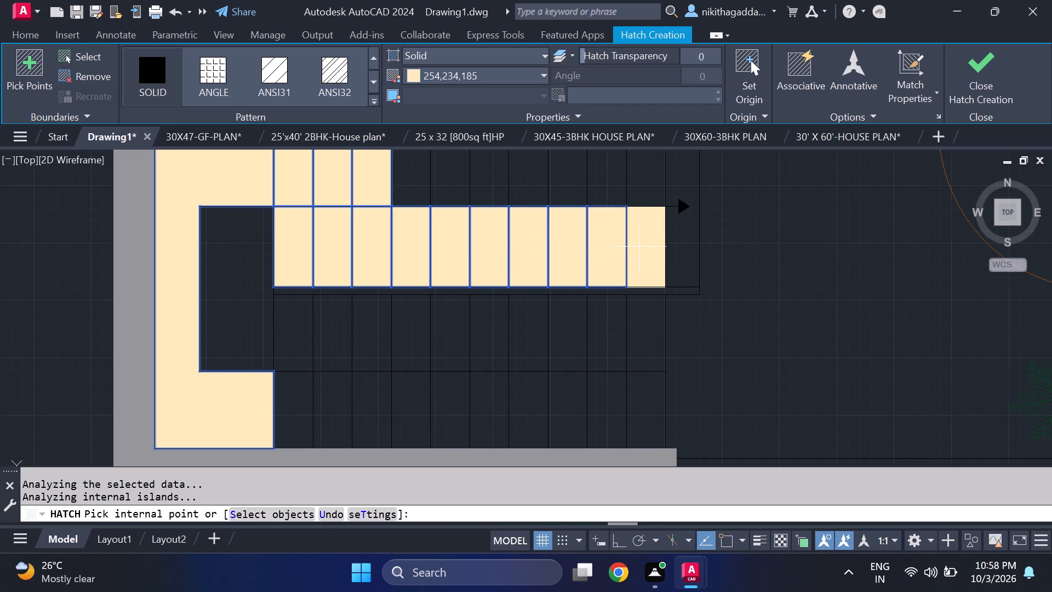
click(642, 245)
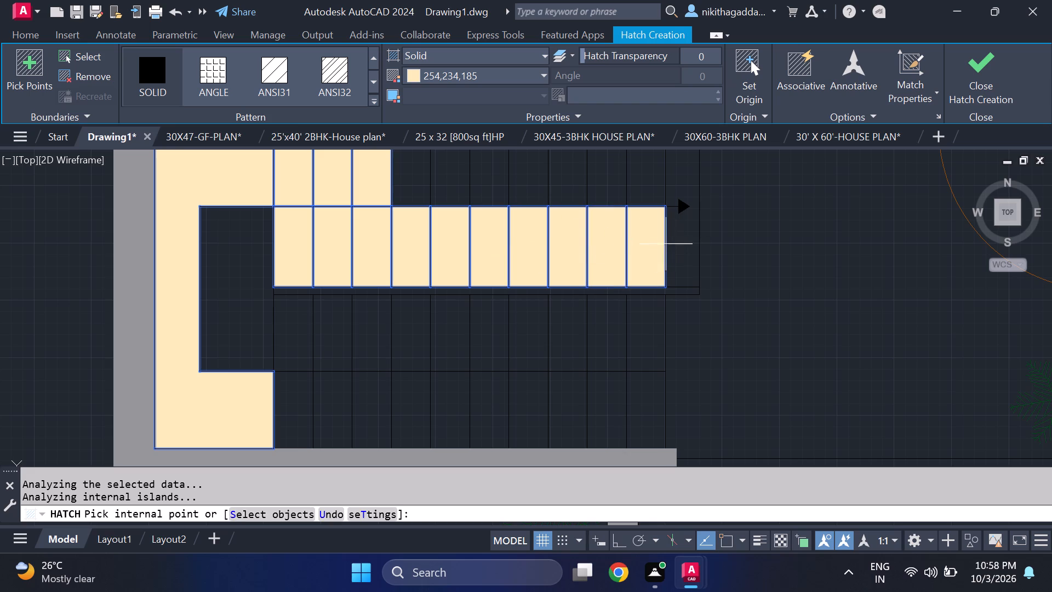
Fill the upper flight's end tread at the arrowhead and its remaining treads north of the arrow line, and finish the Hatch command.
scroll(664, 244, down, 2)
scroll(687, 219, up, 2)
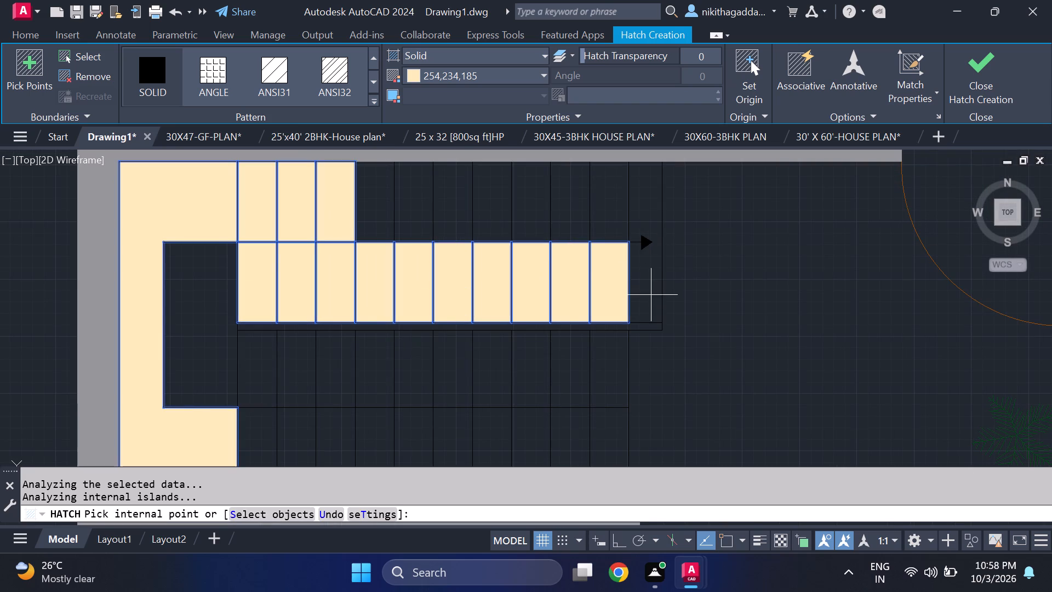
click(651, 295)
click(609, 204)
click(575, 213)
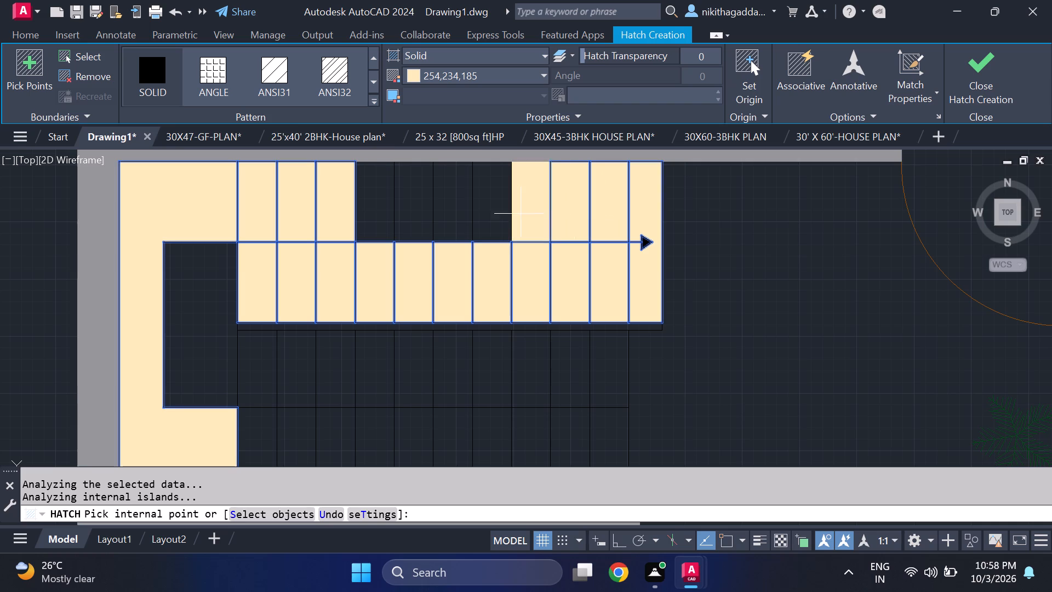
click(521, 213)
click(479, 208)
click(445, 207)
click(369, 201)
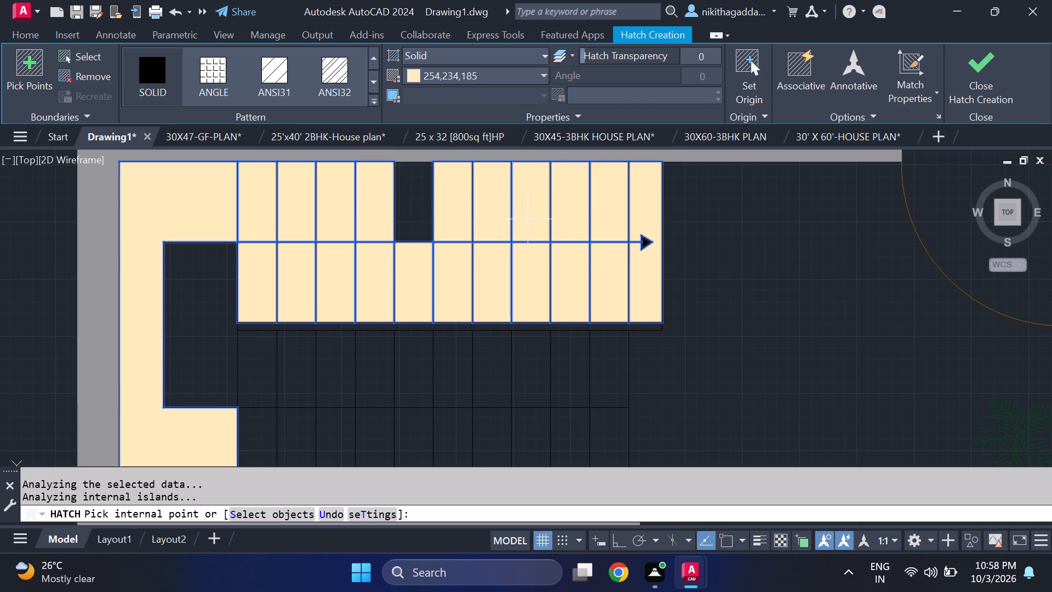
click(422, 200)
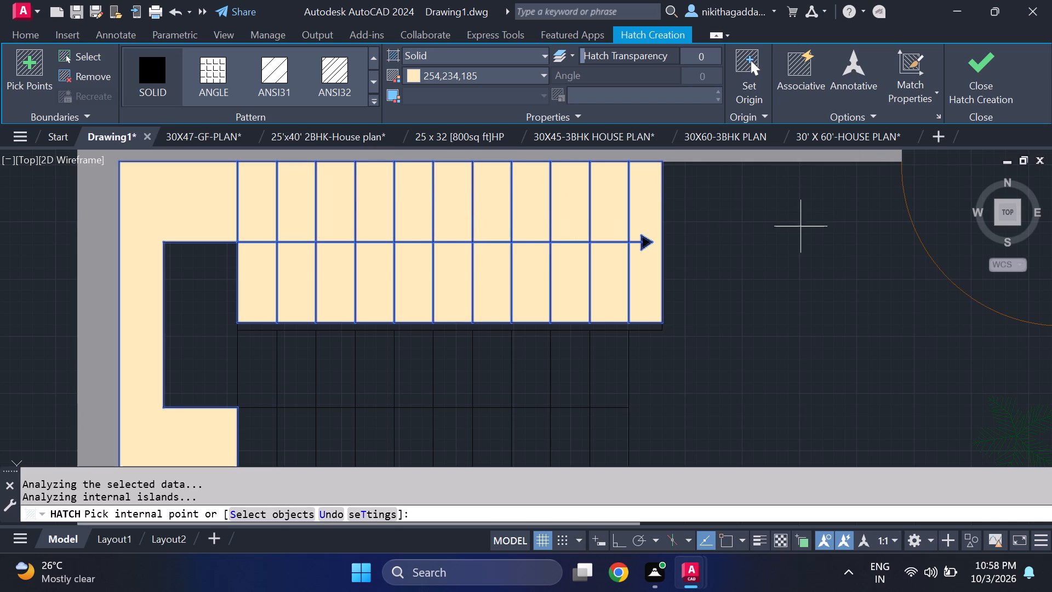
click(975, 80)
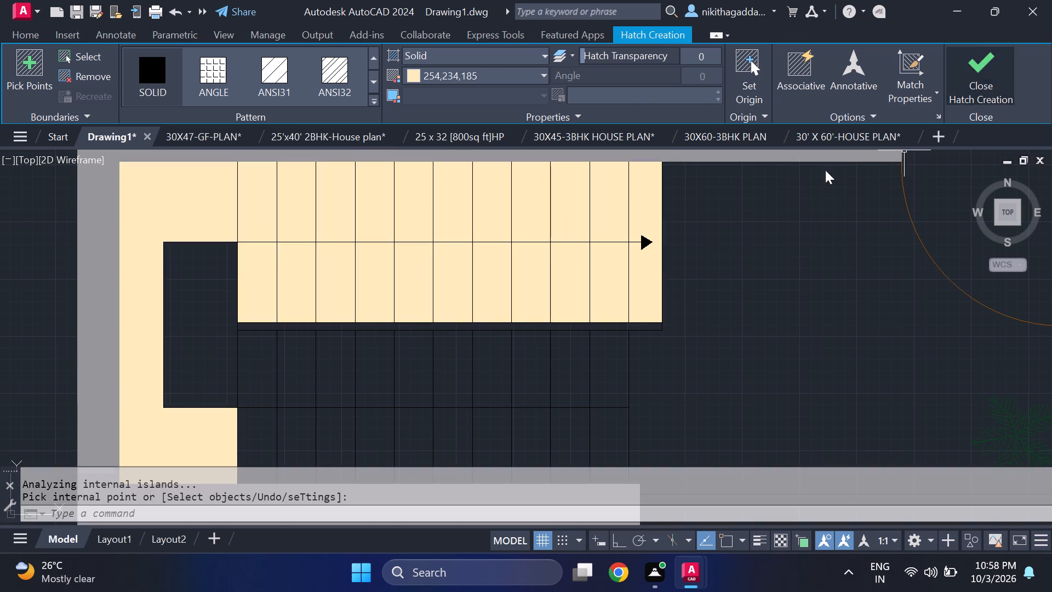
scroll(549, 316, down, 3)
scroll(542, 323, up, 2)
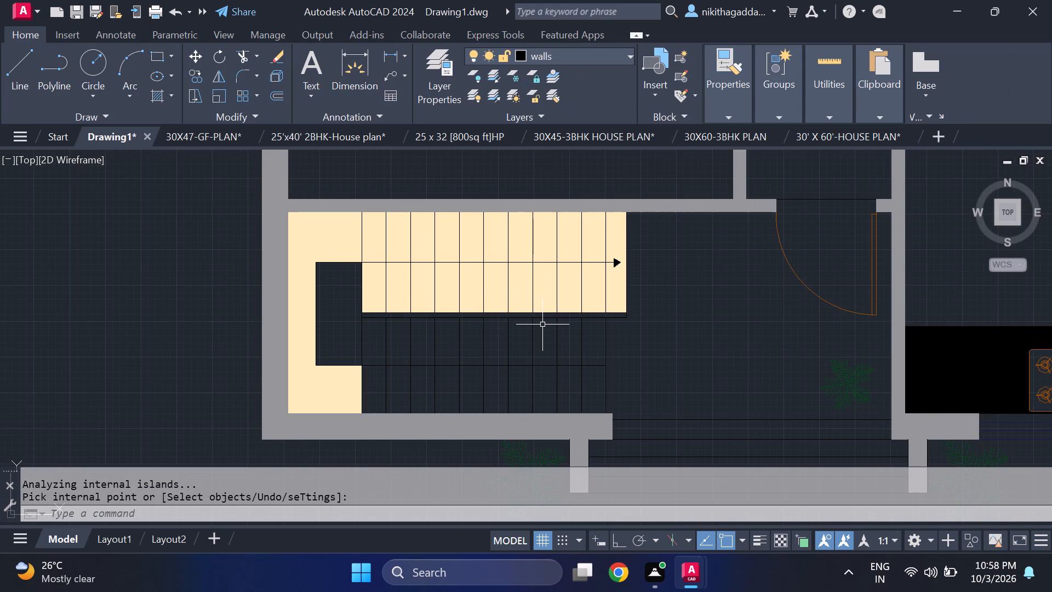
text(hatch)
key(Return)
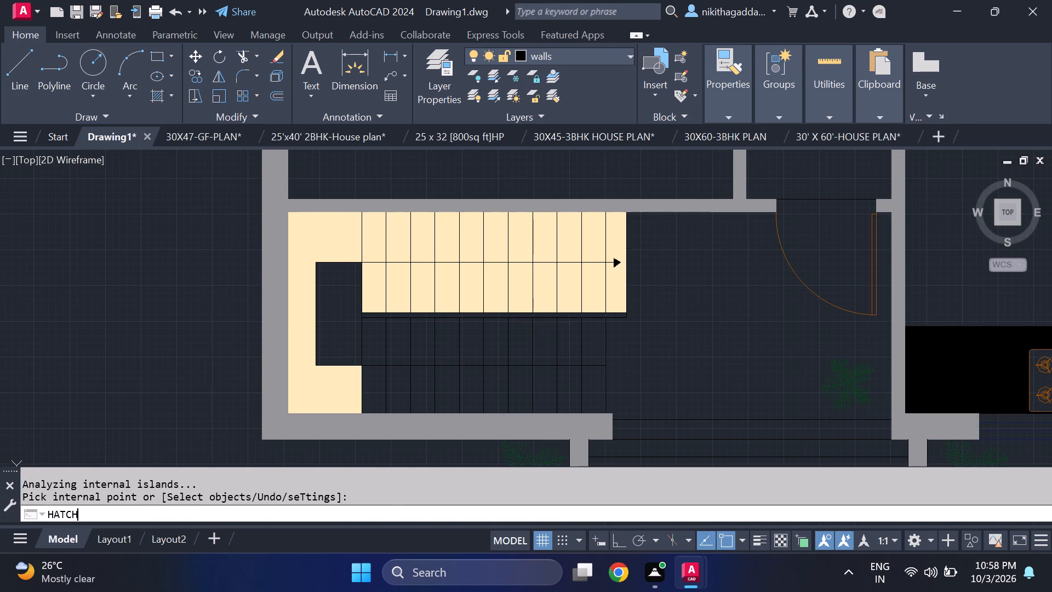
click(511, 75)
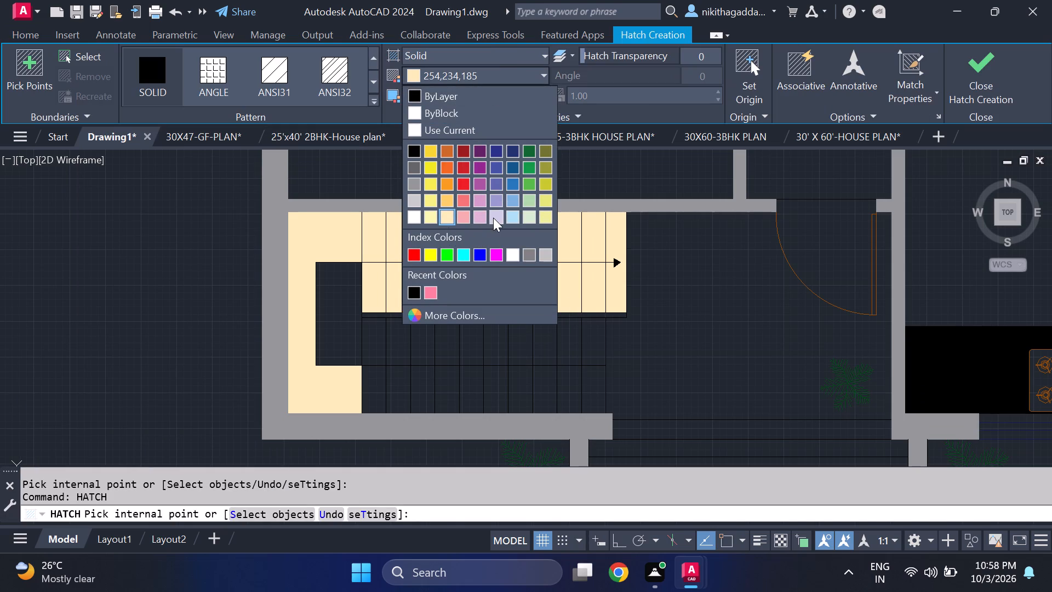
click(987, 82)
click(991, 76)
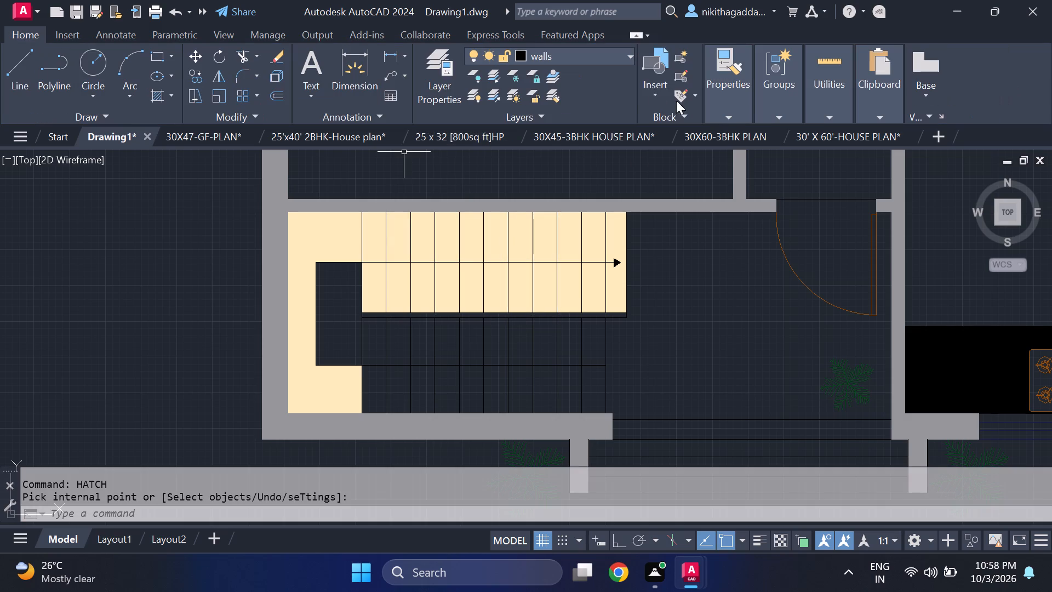
Make the furniture layer current and fill the narrow strip between the two stair flights with a solid hatch coloured ByLayer.
click(593, 53)
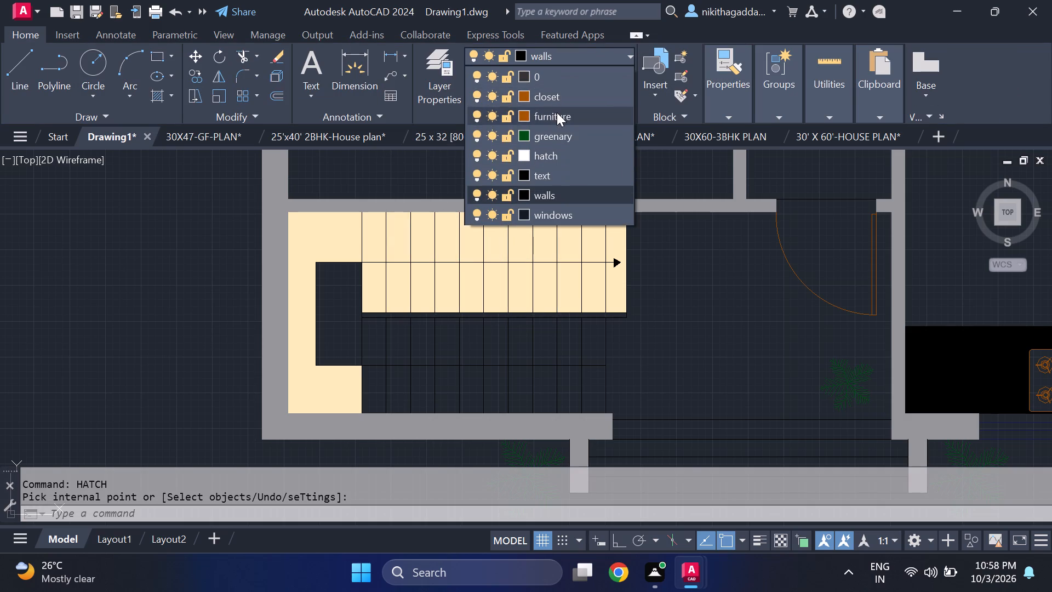
click(557, 112)
scroll(476, 372, up, 2)
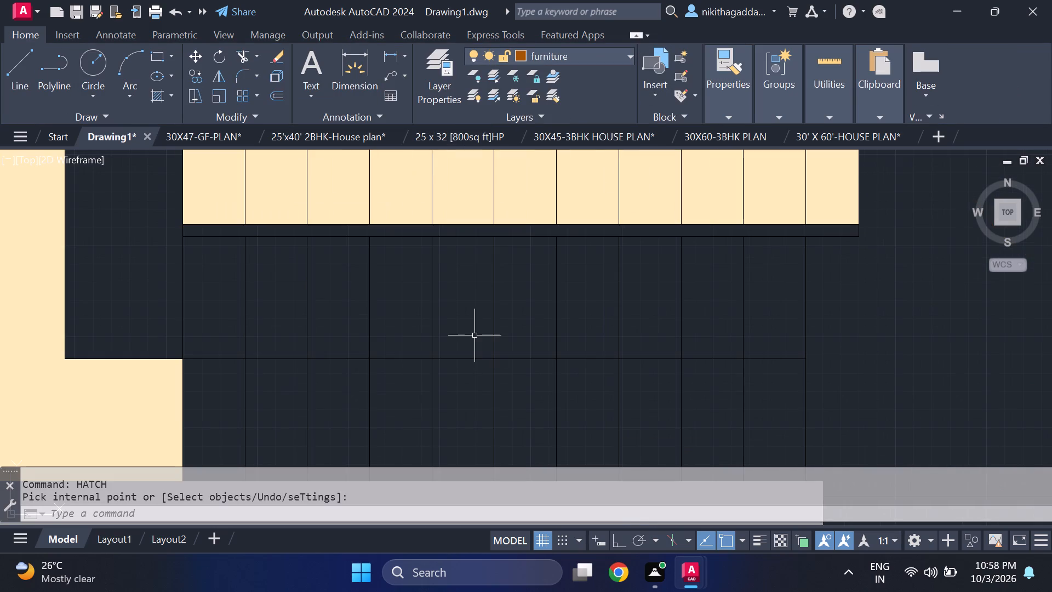
text(hatch)
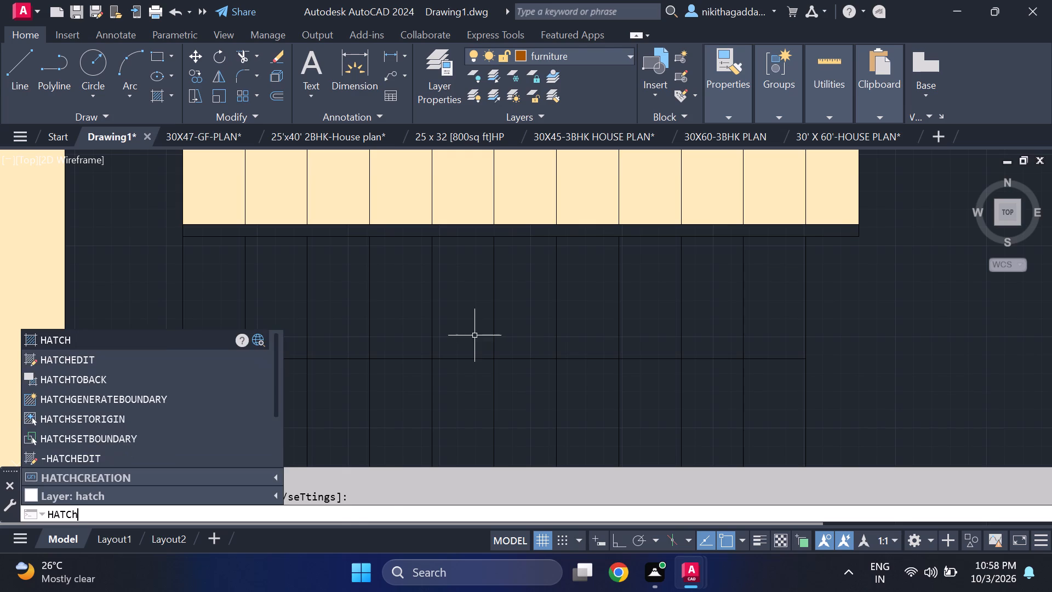
key(Return)
click(512, 81)
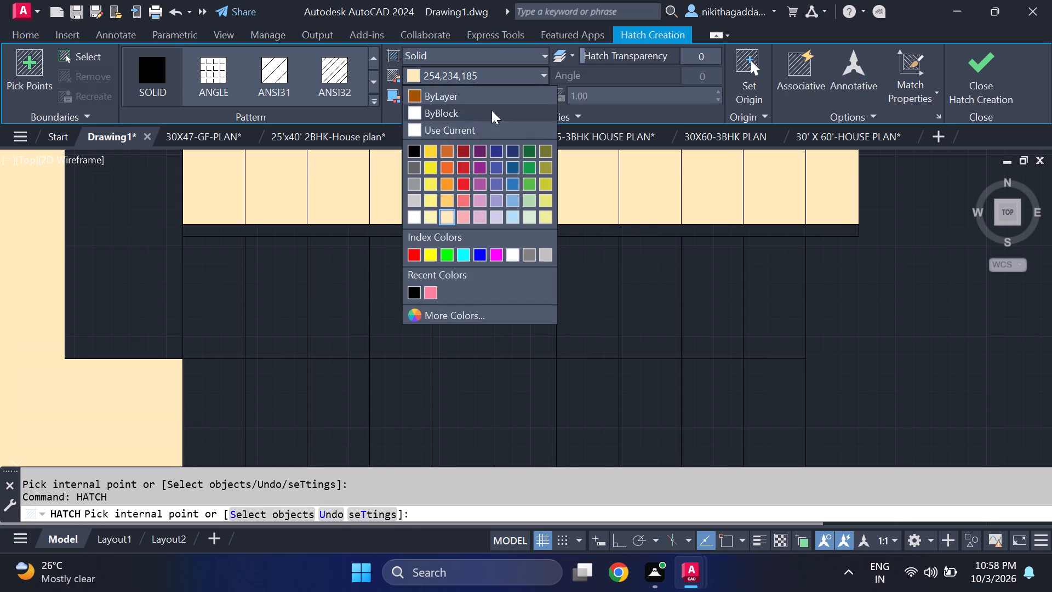
click(465, 90)
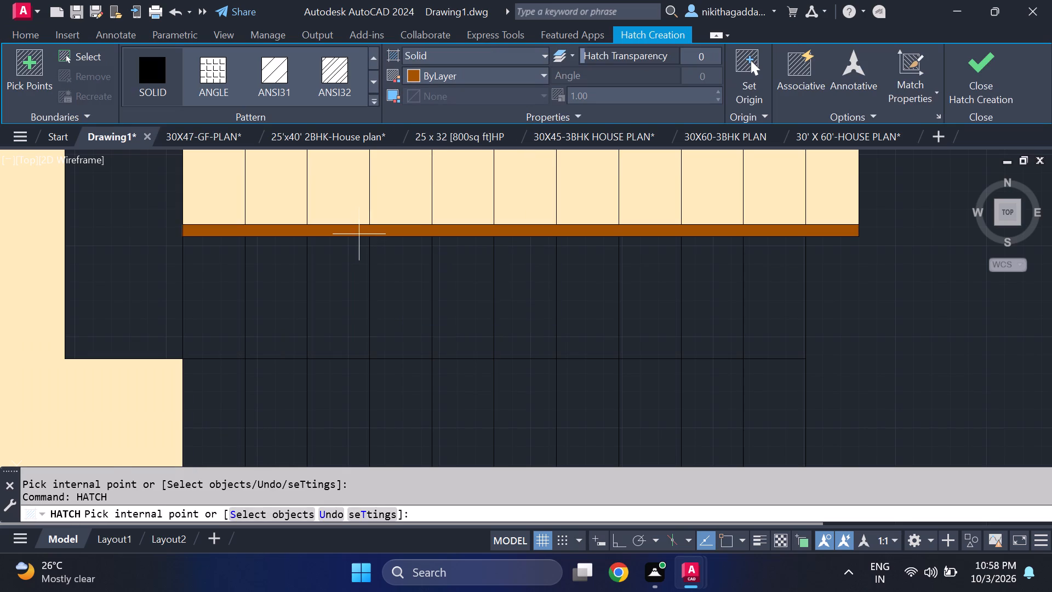
click(359, 234)
click(978, 81)
Start a solid hatch in colour 99,100,102 and fill both halves of the lower stair flight's three westernmost treads.
scroll(632, 261, down, 4)
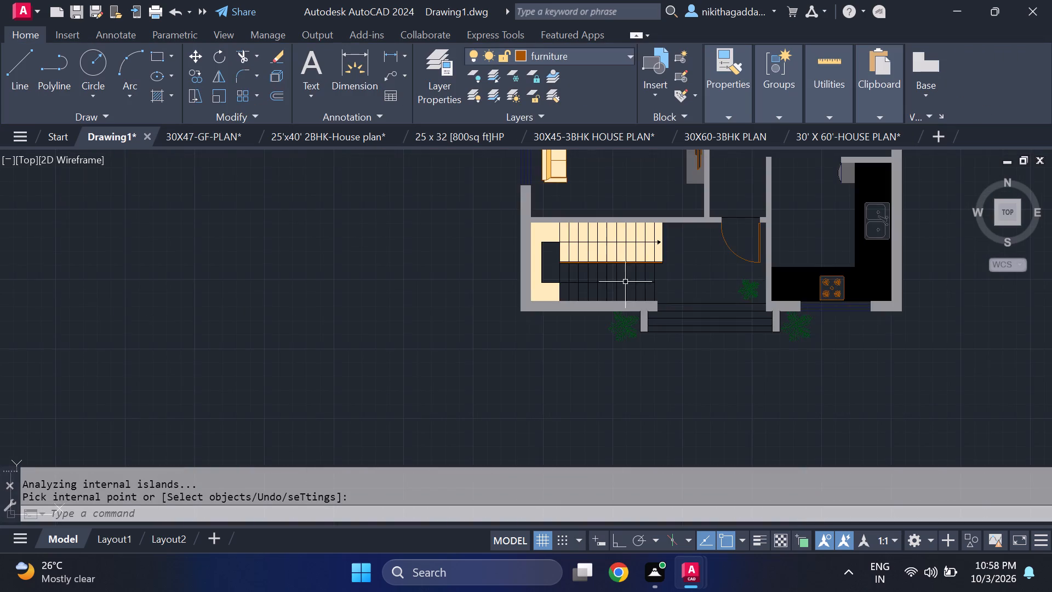
scroll(627, 281, up, 2)
text(ha)
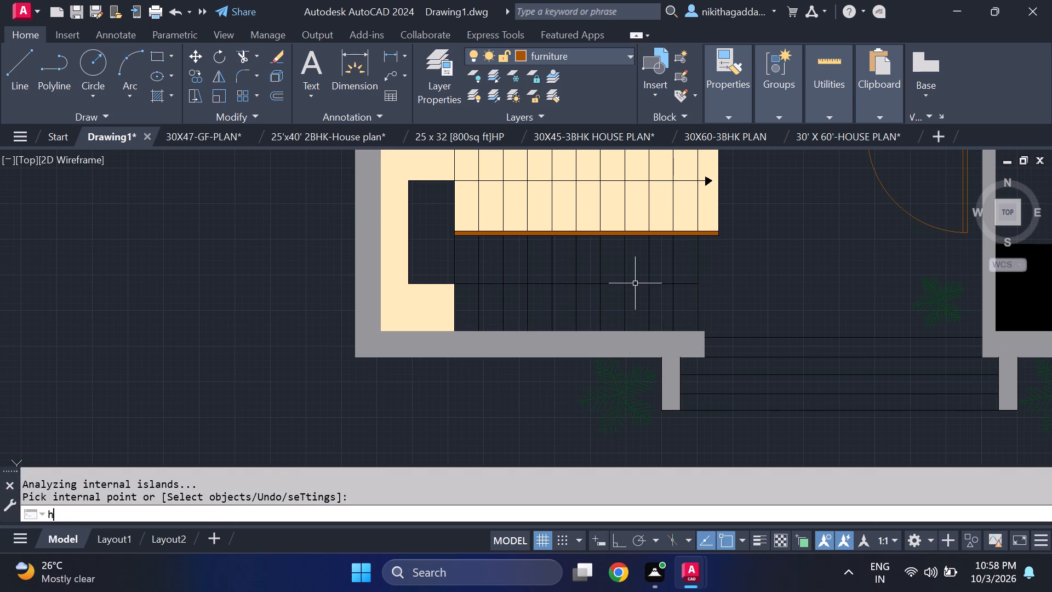
text(tch)
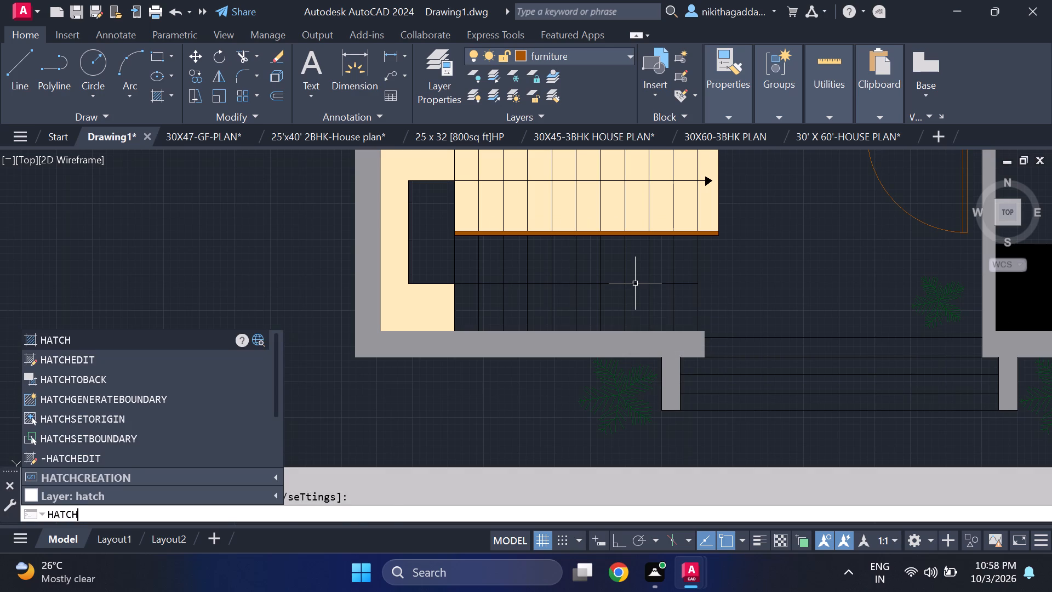
key(Return)
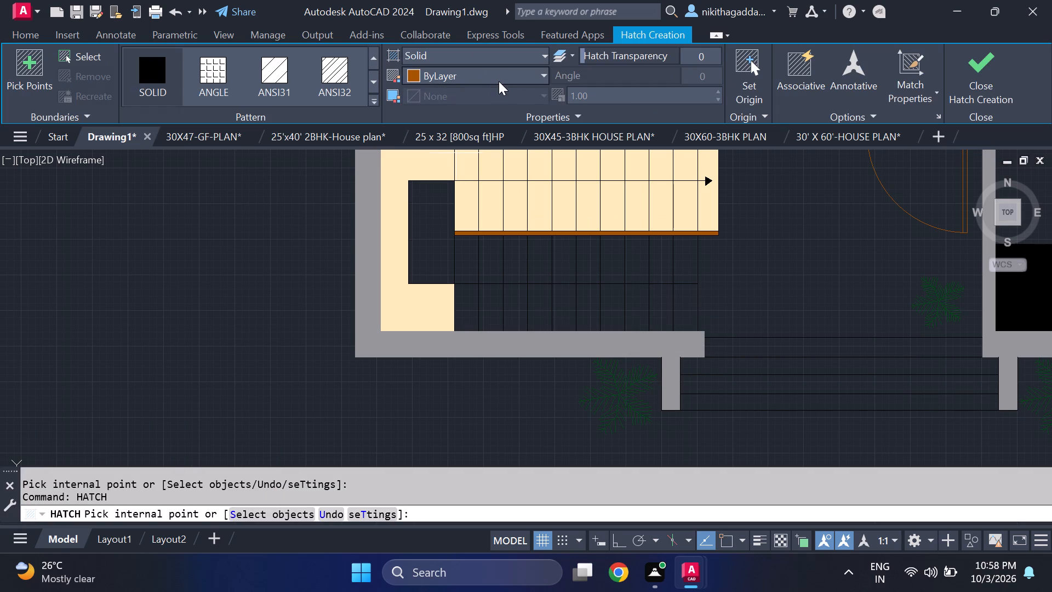
click(499, 81)
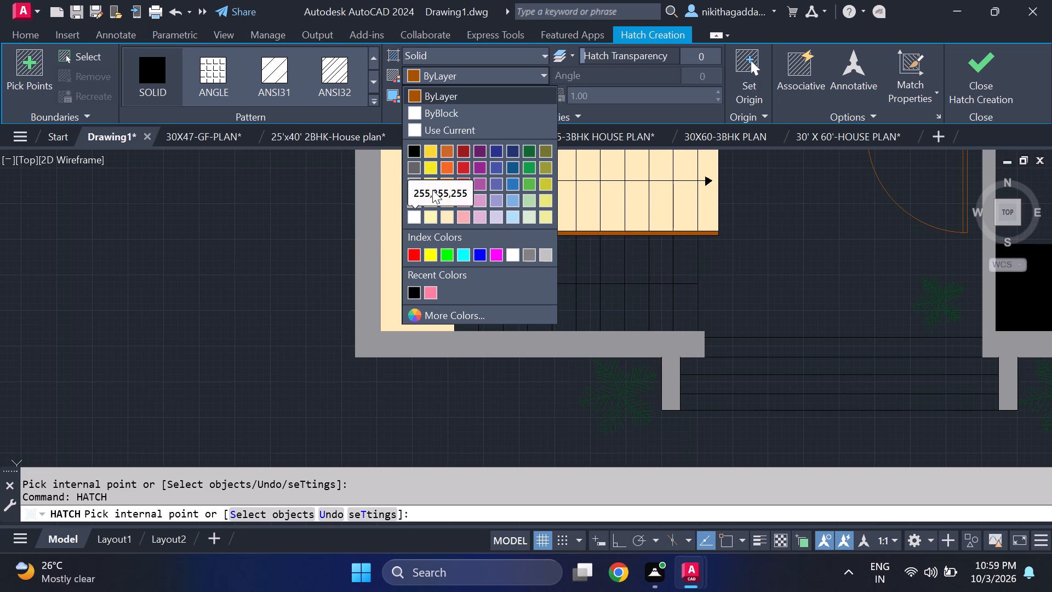
click(418, 162)
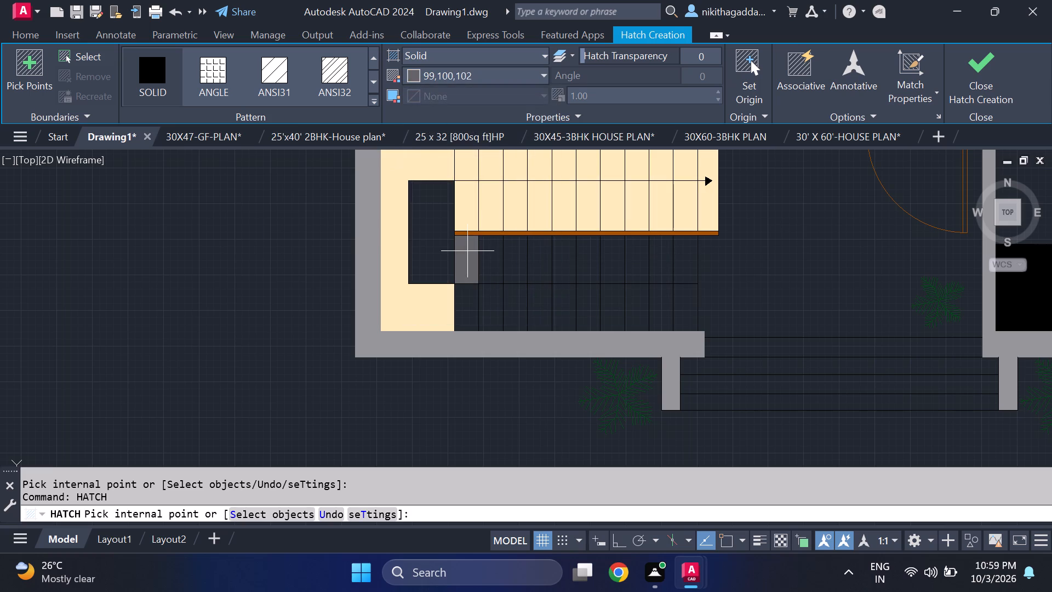
click(467, 251)
click(472, 297)
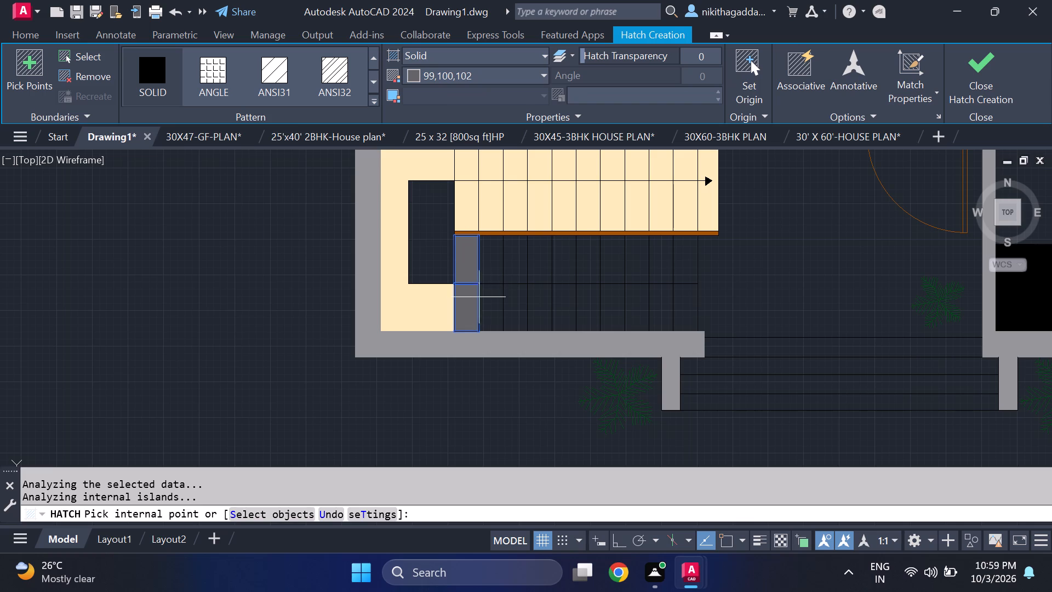
click(488, 297)
click(485, 274)
click(517, 300)
click(514, 270)
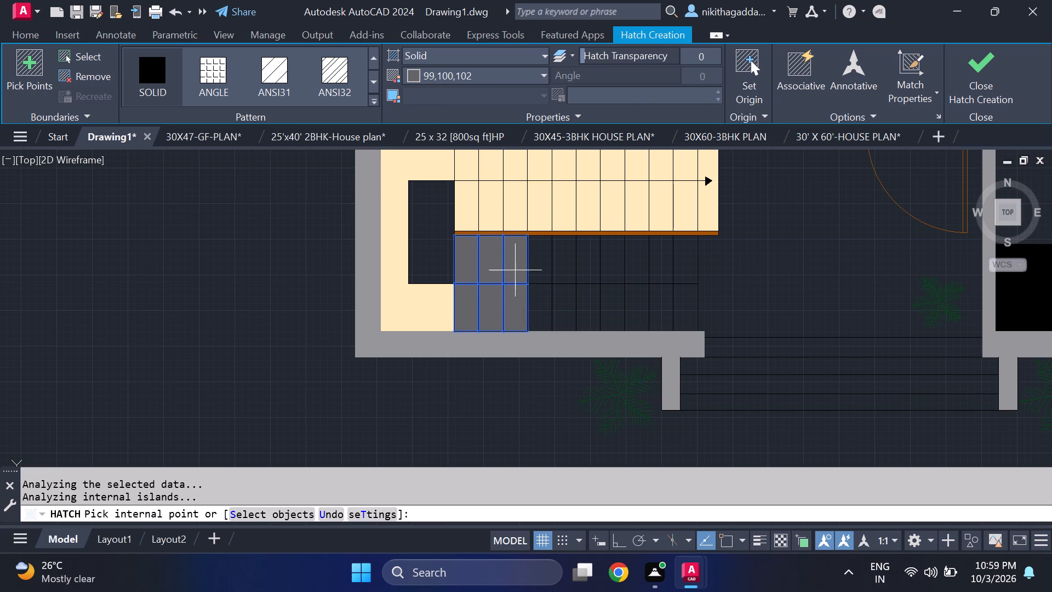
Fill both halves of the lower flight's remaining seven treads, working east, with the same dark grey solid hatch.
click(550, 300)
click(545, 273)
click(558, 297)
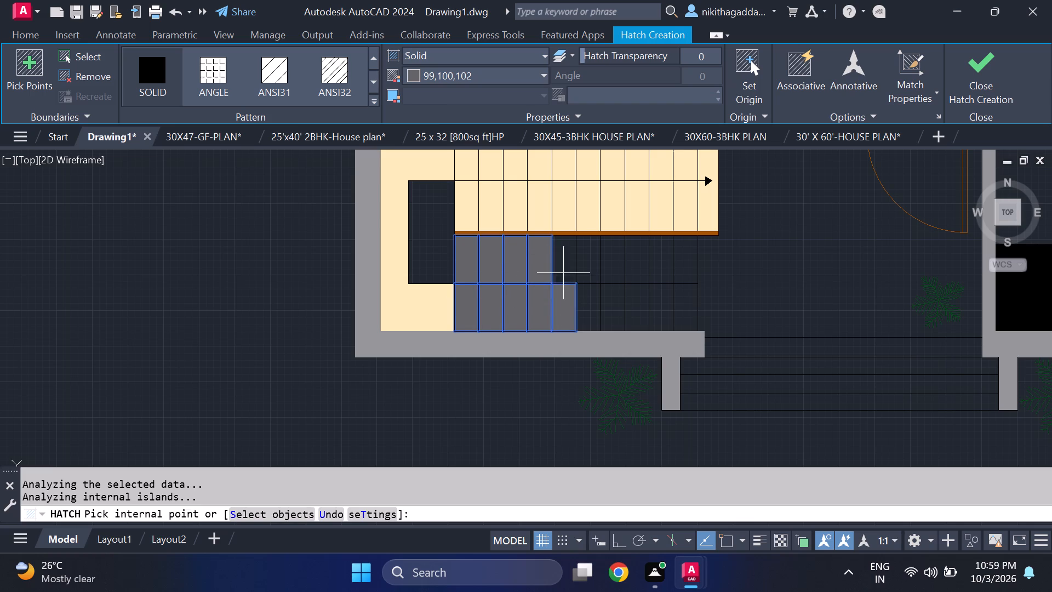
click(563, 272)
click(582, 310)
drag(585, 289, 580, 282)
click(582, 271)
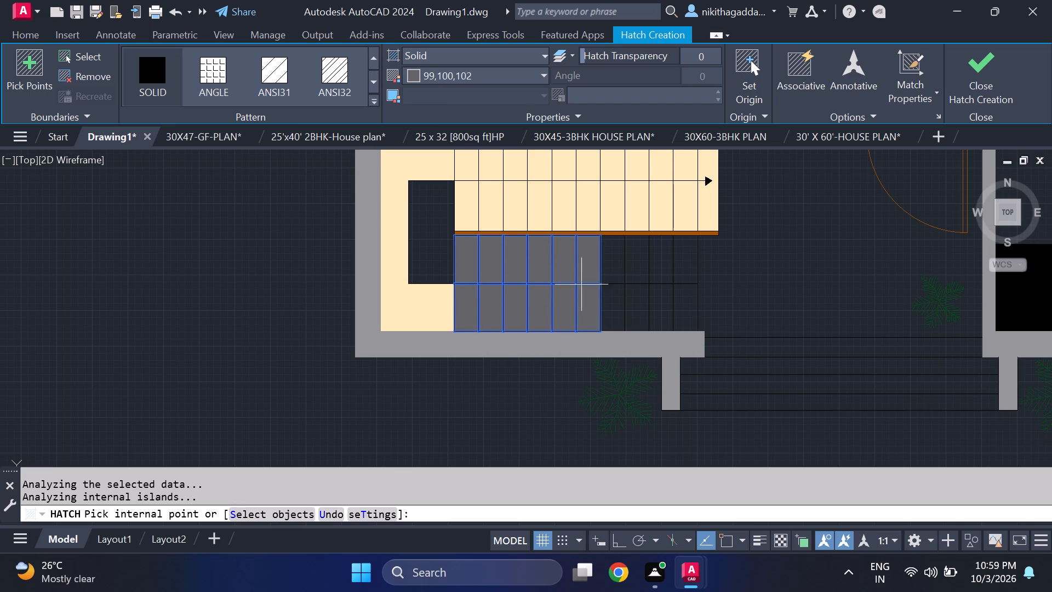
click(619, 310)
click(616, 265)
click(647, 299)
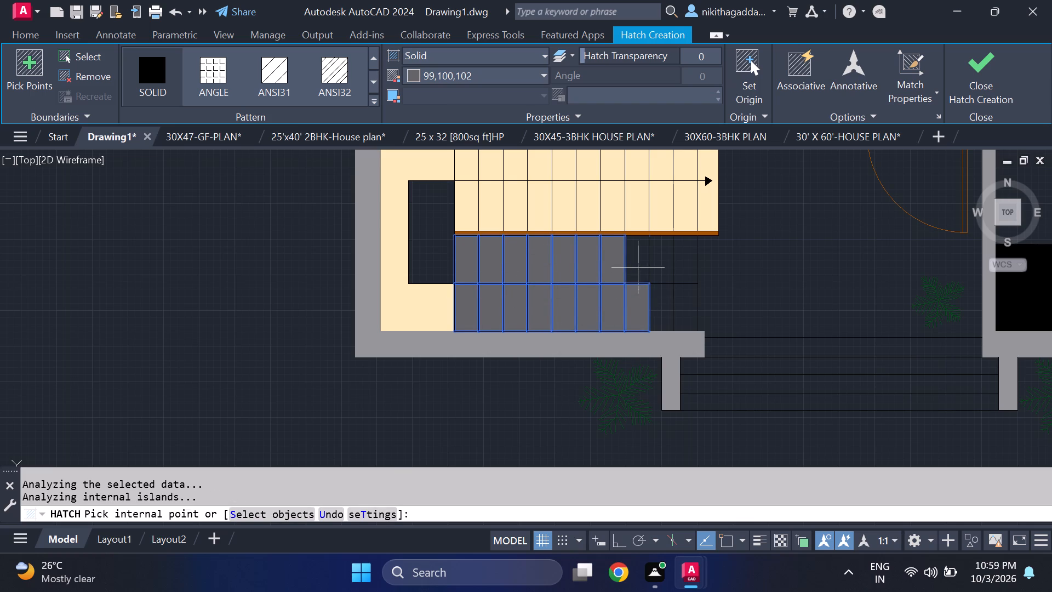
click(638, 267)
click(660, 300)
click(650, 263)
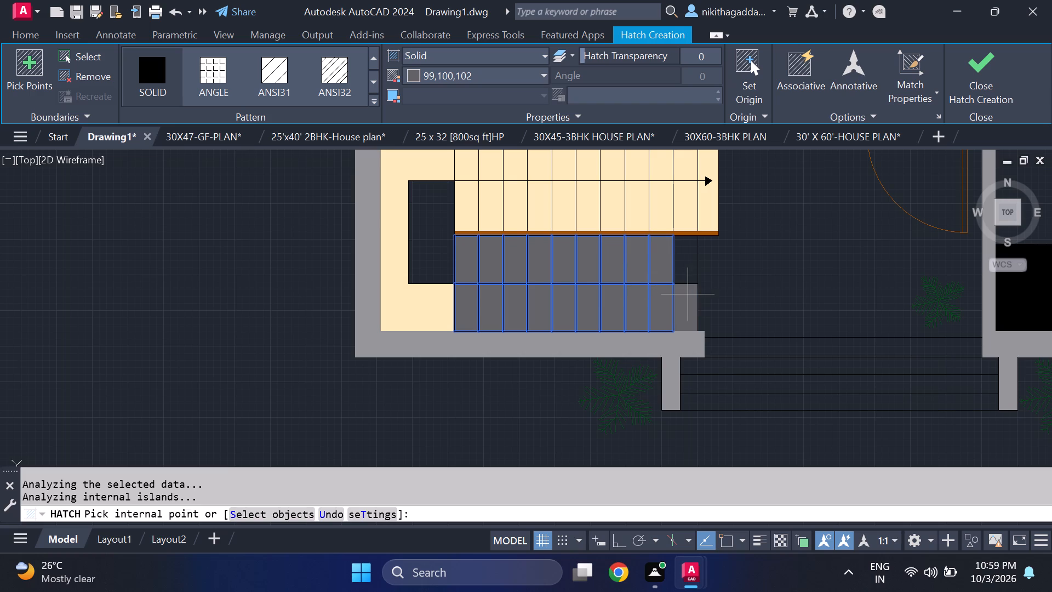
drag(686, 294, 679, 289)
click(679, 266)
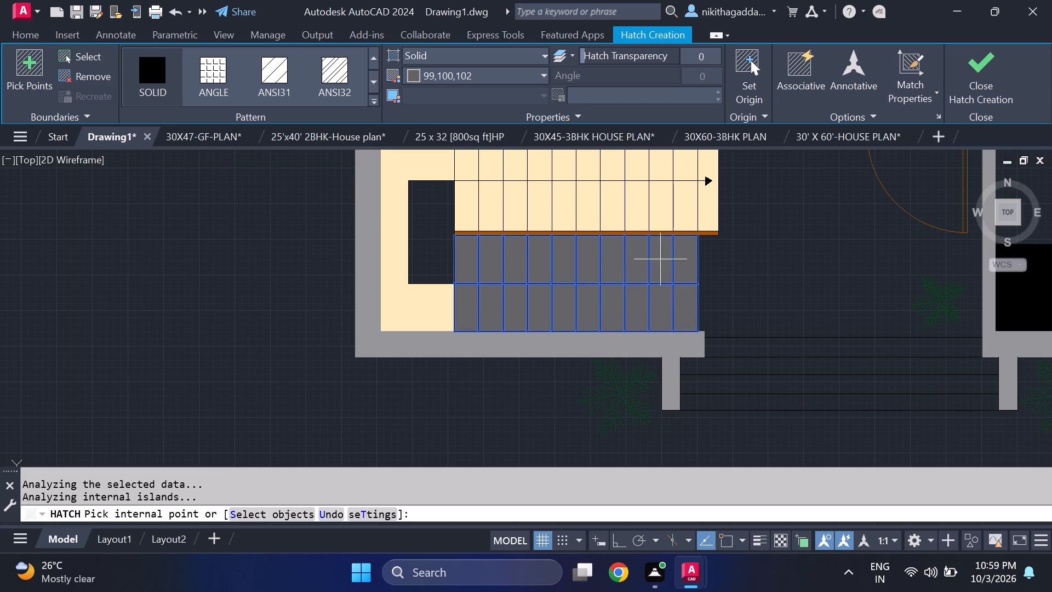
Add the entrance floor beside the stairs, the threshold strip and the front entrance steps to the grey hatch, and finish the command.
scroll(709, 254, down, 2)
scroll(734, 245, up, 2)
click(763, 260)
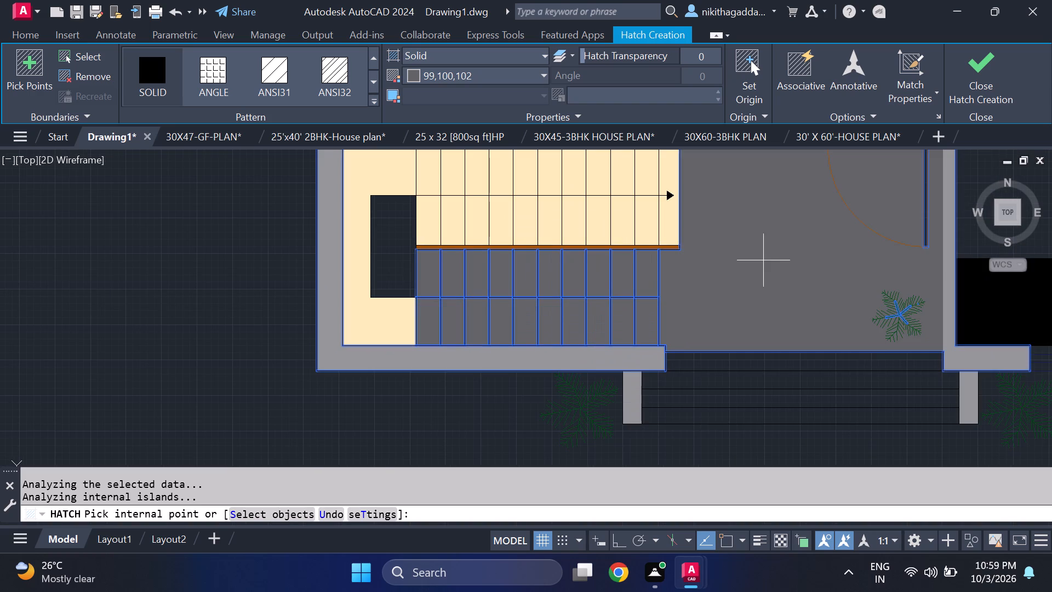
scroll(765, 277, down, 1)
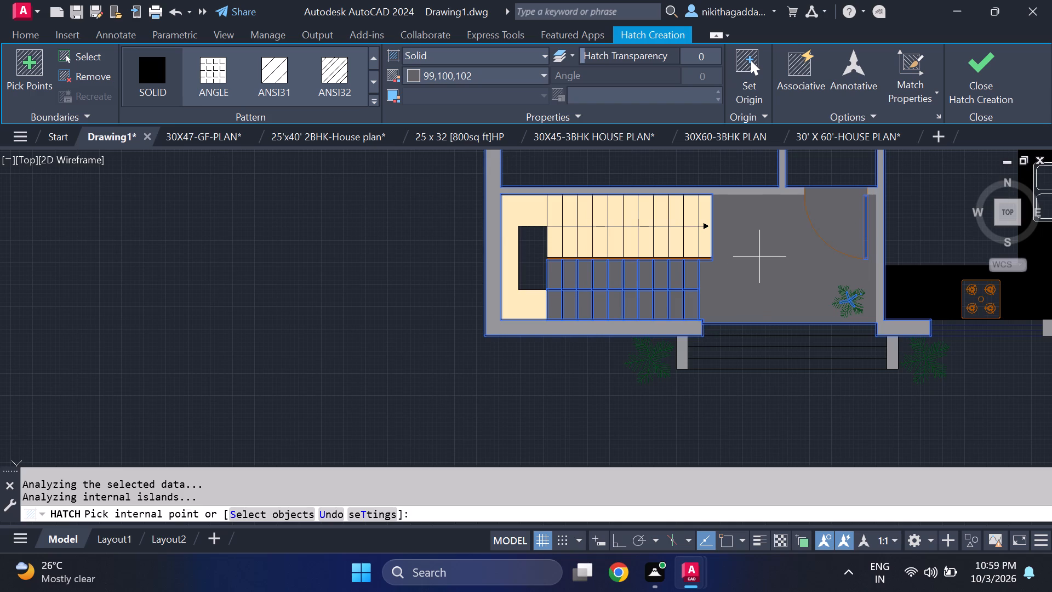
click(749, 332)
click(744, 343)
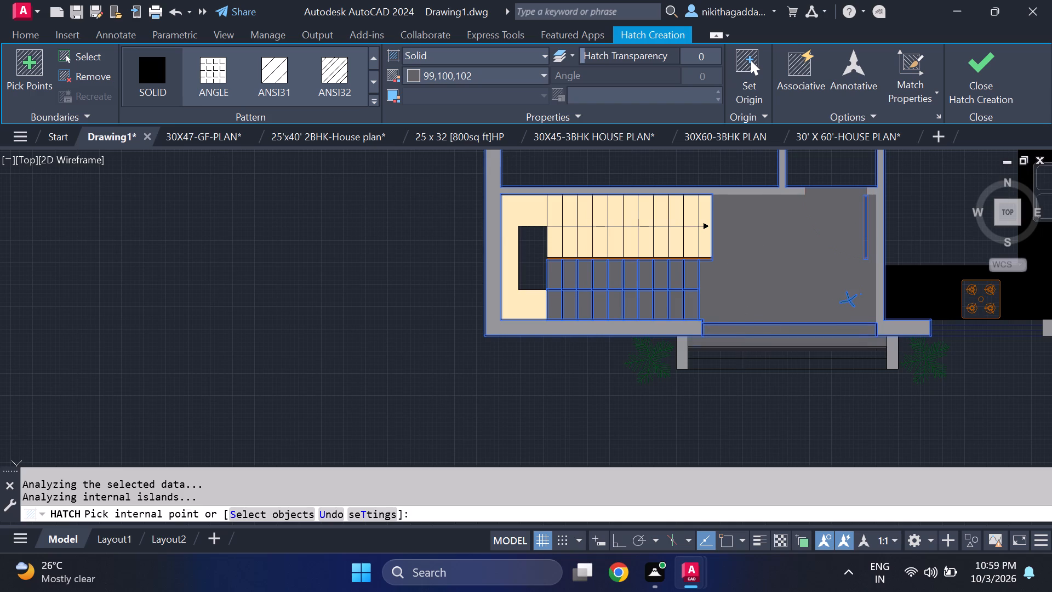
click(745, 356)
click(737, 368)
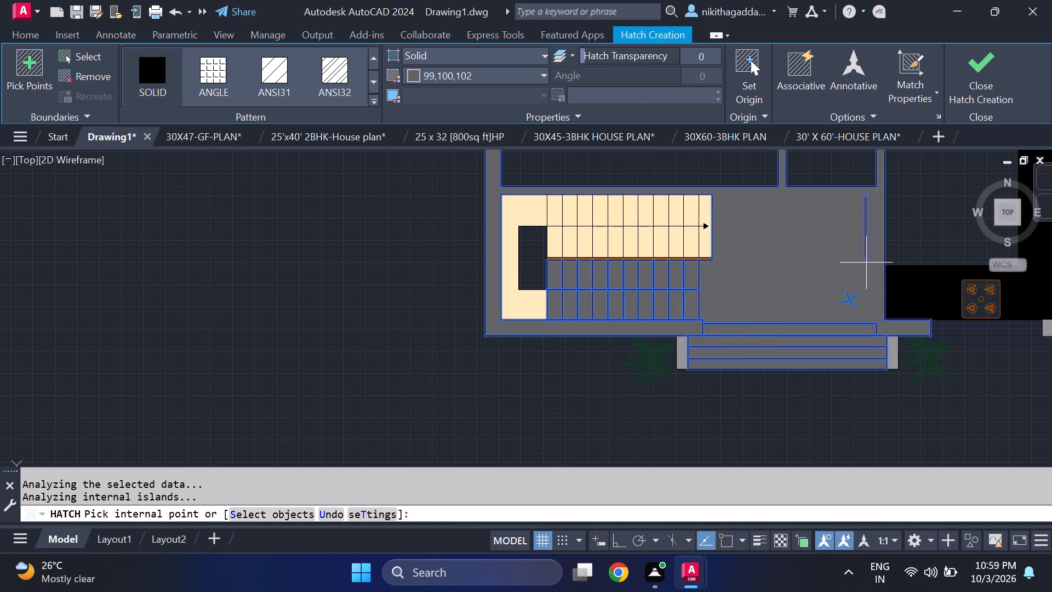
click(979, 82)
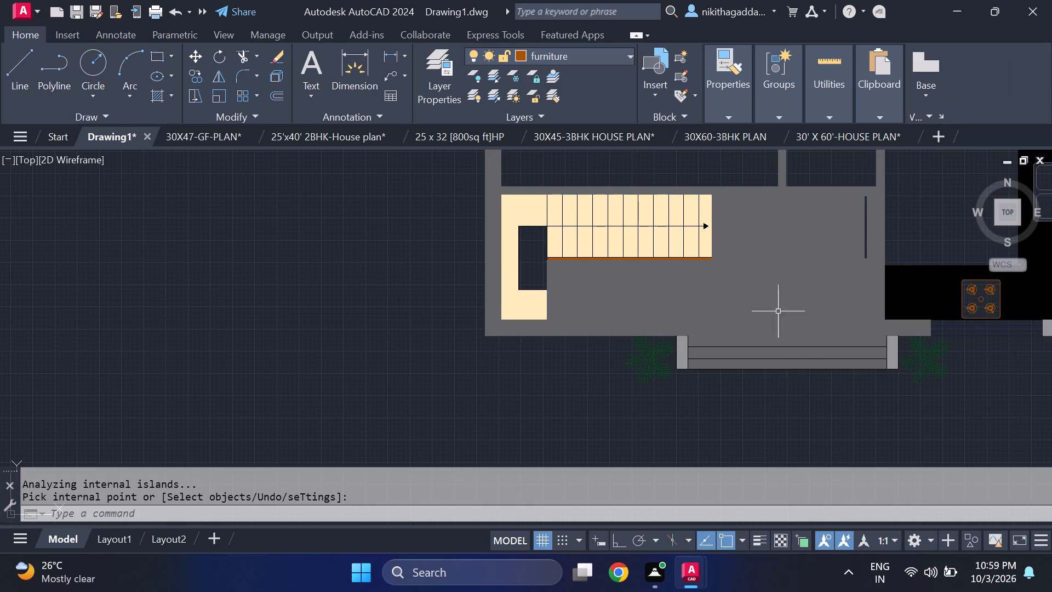
Delete the dark grey hatch covering the lower flight, entrance floor and front steps.
click(792, 266)
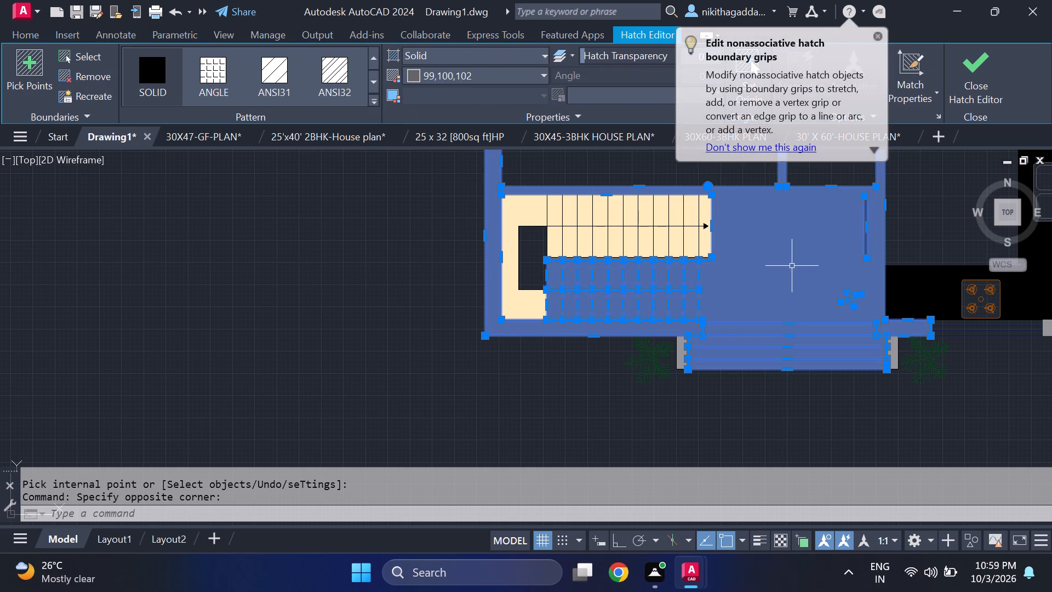
key(Delete)
Restart the solid hatch in colour 99,100,102 and fill both halves of the lower flight's four westernmost treads.
text(hatch)
key(Return)
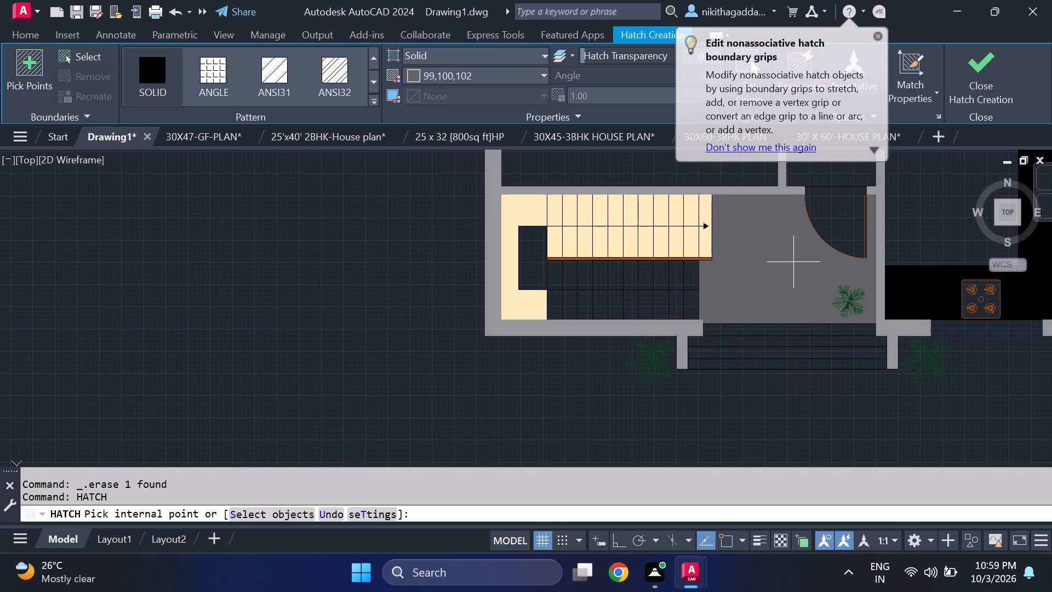
click(561, 274)
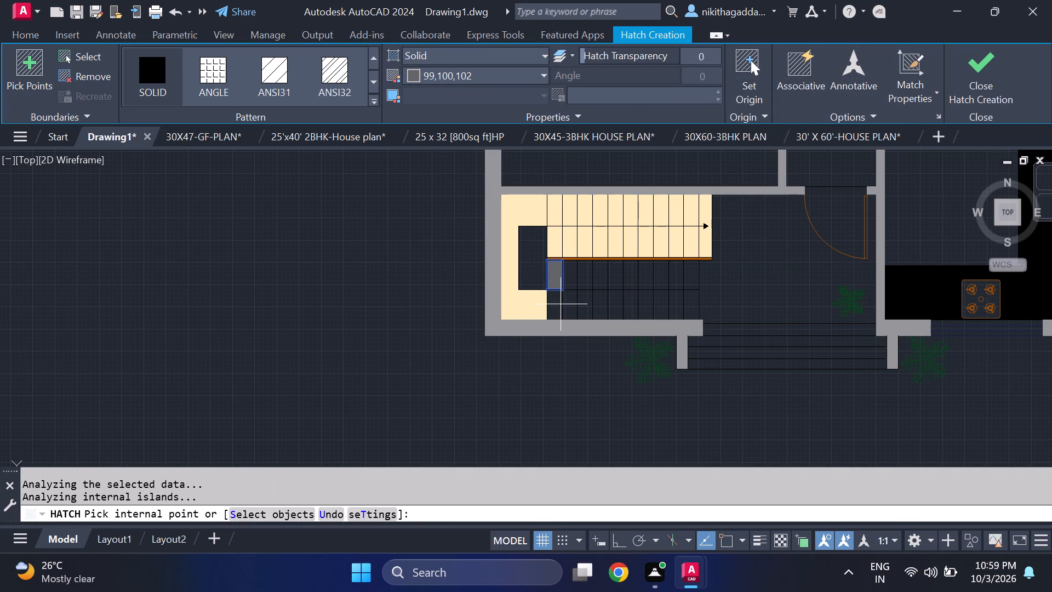
click(561, 306)
click(571, 284)
click(573, 302)
click(593, 275)
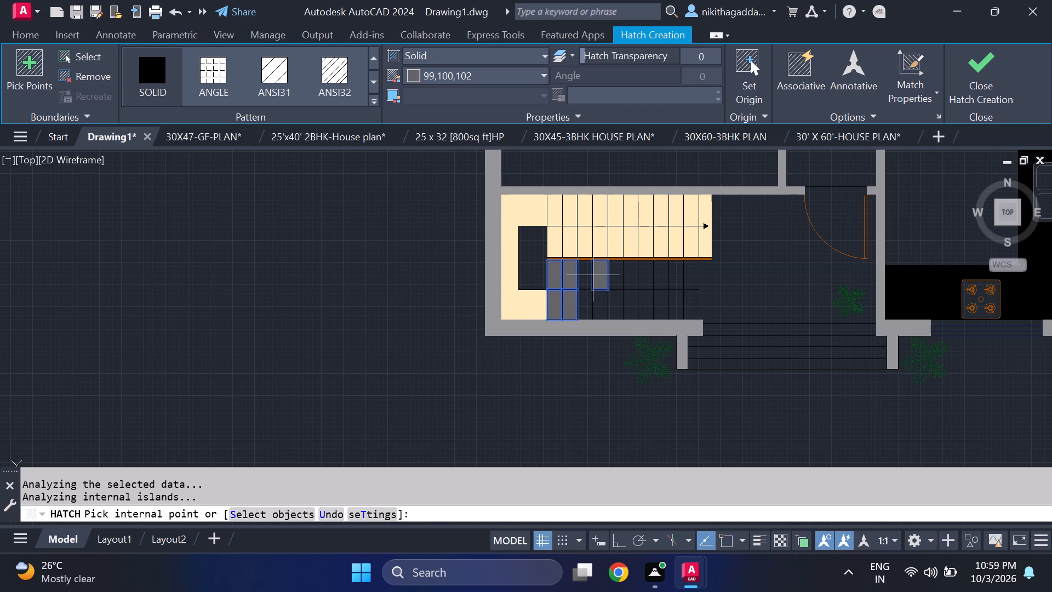
click(586, 298)
click(586, 274)
click(598, 302)
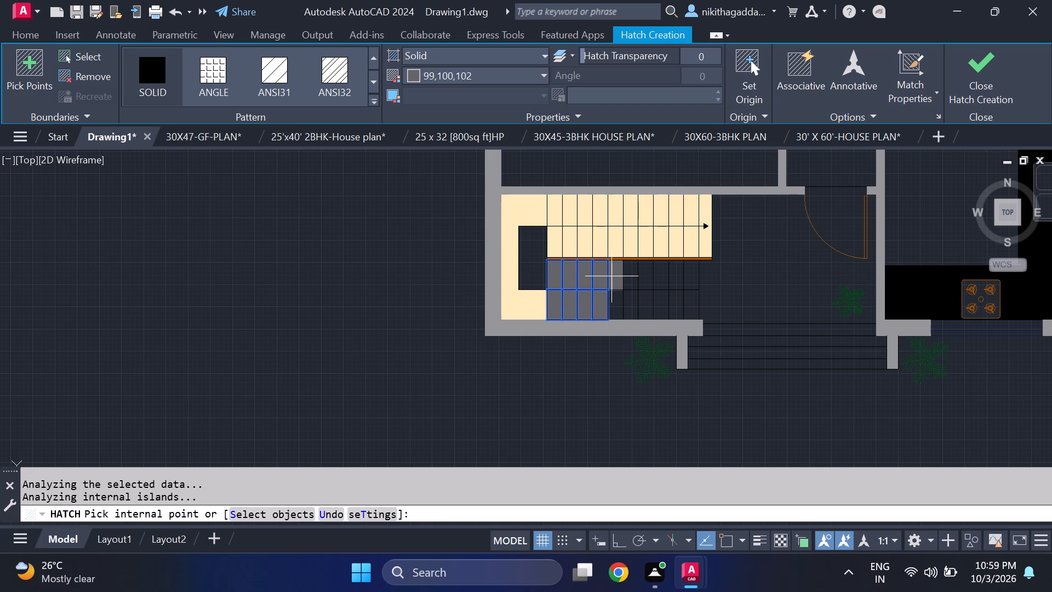
Fill the remaining treads of the lower stair flight with the solid hatch in colour 99,100,102.
click(611, 276)
click(619, 294)
click(630, 273)
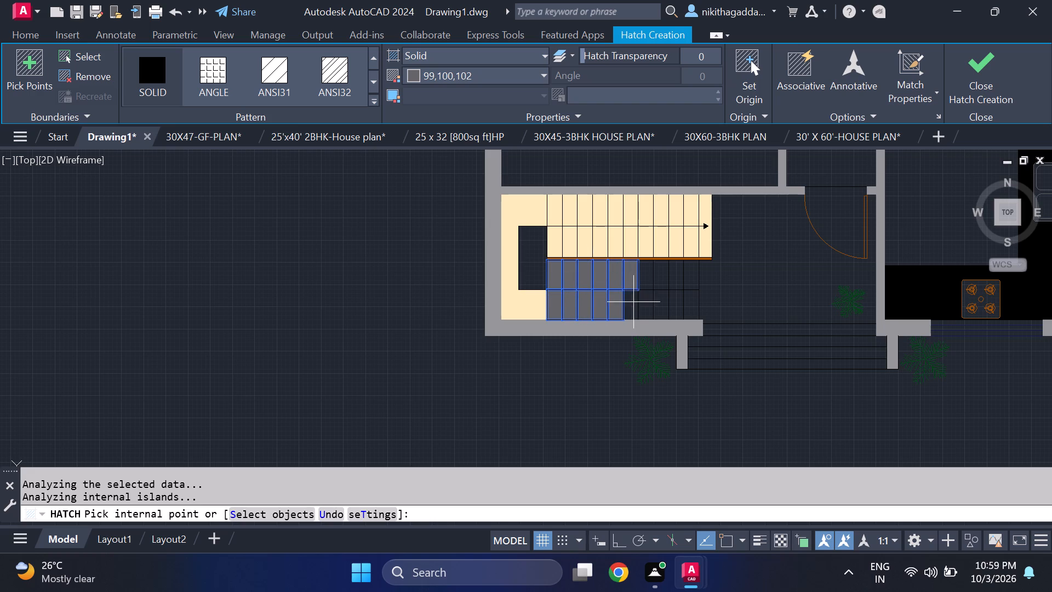
click(633, 303)
click(650, 278)
click(654, 303)
click(662, 278)
click(648, 301)
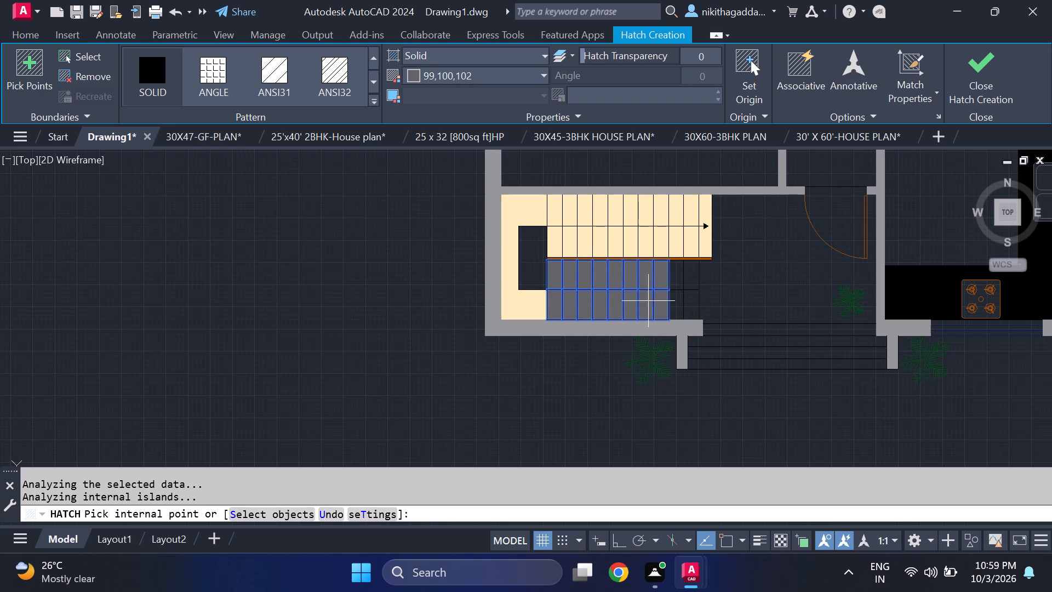
click(673, 272)
click(675, 299)
click(691, 278)
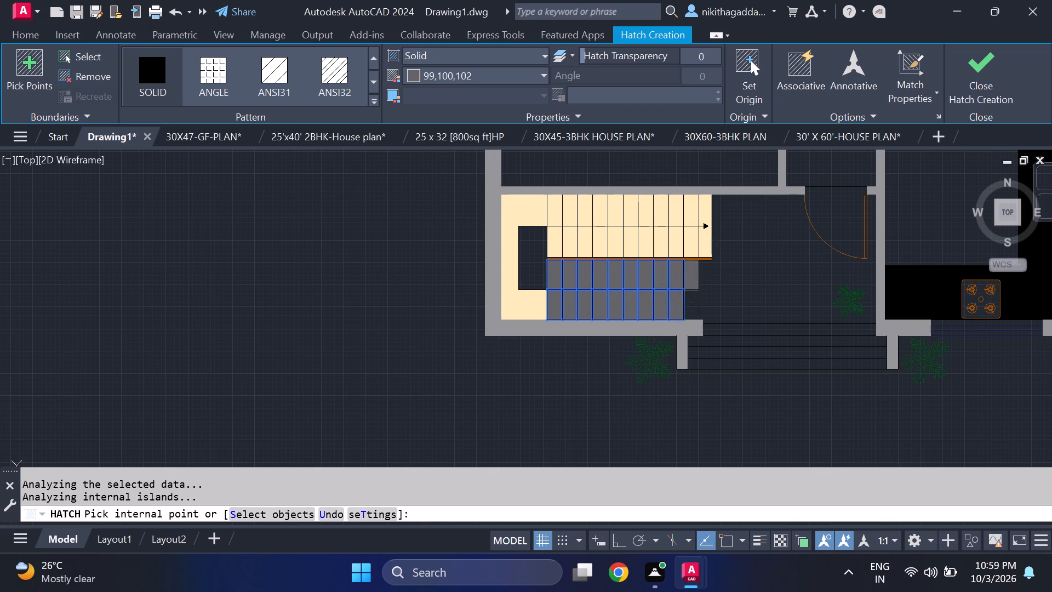
drag(685, 300, 685, 292)
drag(972, 90, 972, 89)
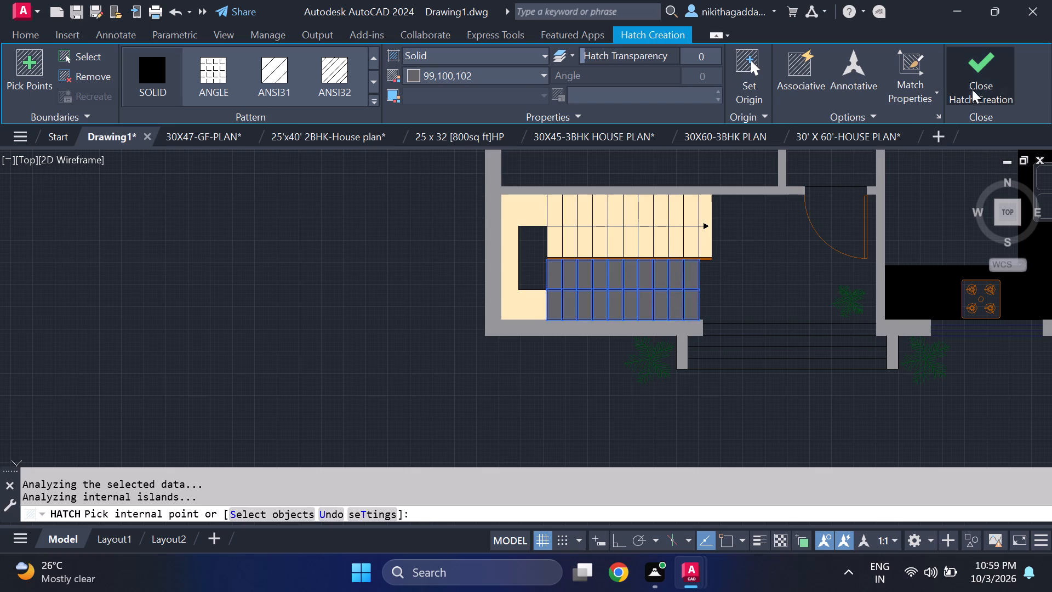
drag(972, 89, 965, 93)
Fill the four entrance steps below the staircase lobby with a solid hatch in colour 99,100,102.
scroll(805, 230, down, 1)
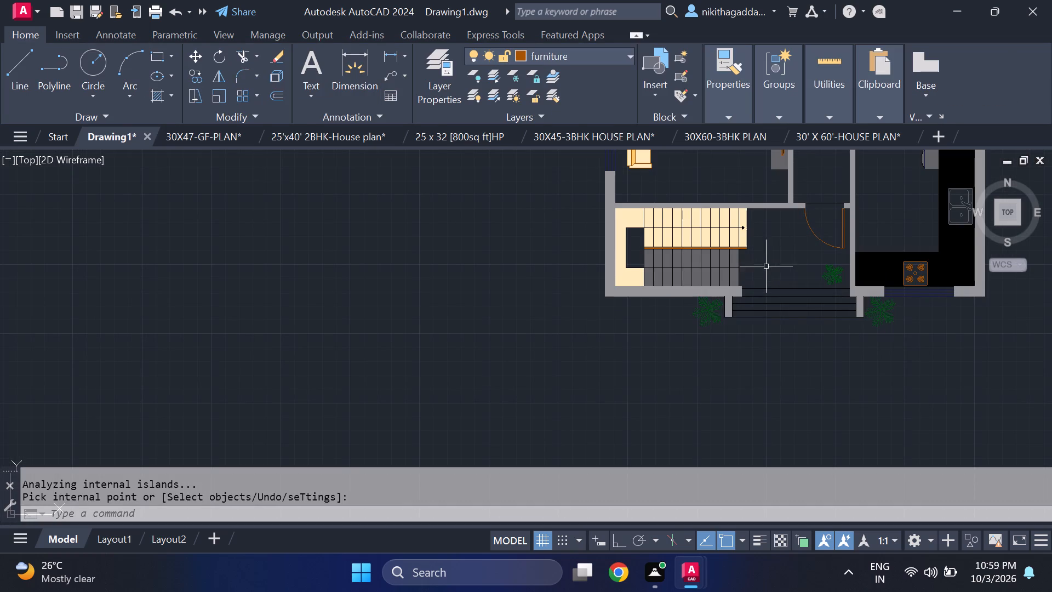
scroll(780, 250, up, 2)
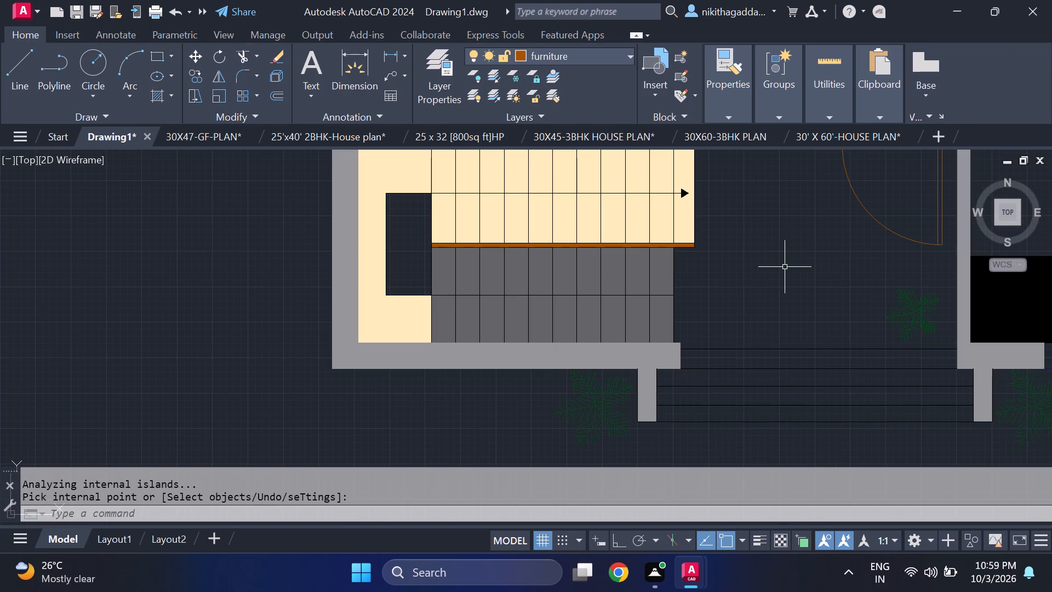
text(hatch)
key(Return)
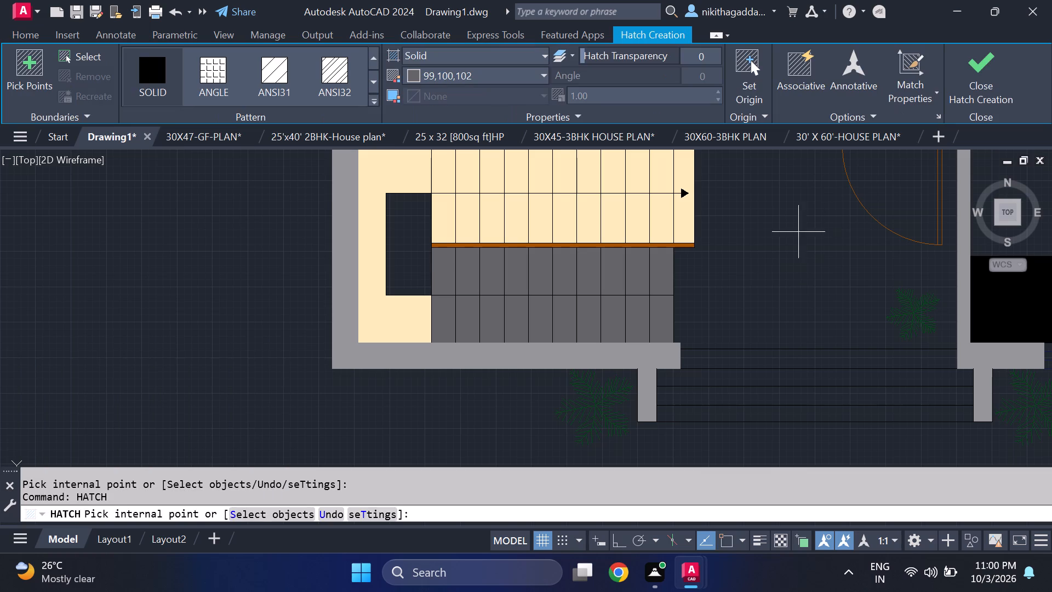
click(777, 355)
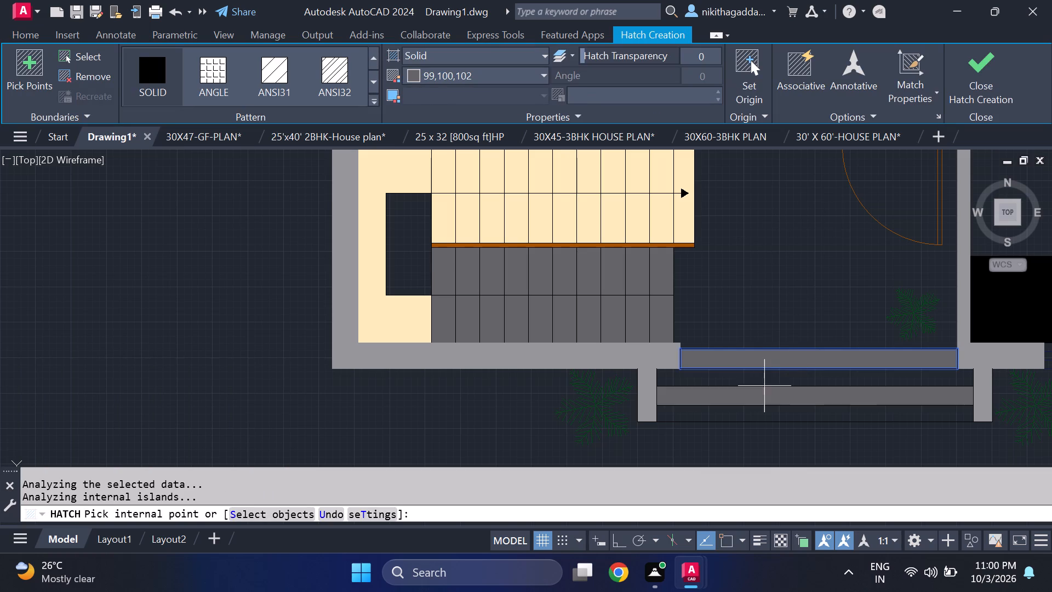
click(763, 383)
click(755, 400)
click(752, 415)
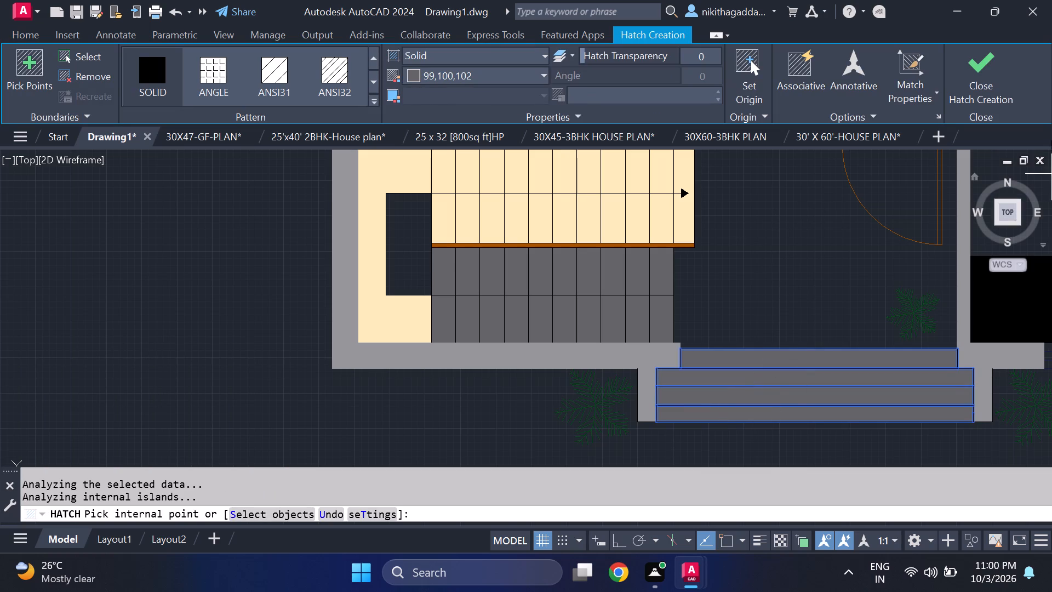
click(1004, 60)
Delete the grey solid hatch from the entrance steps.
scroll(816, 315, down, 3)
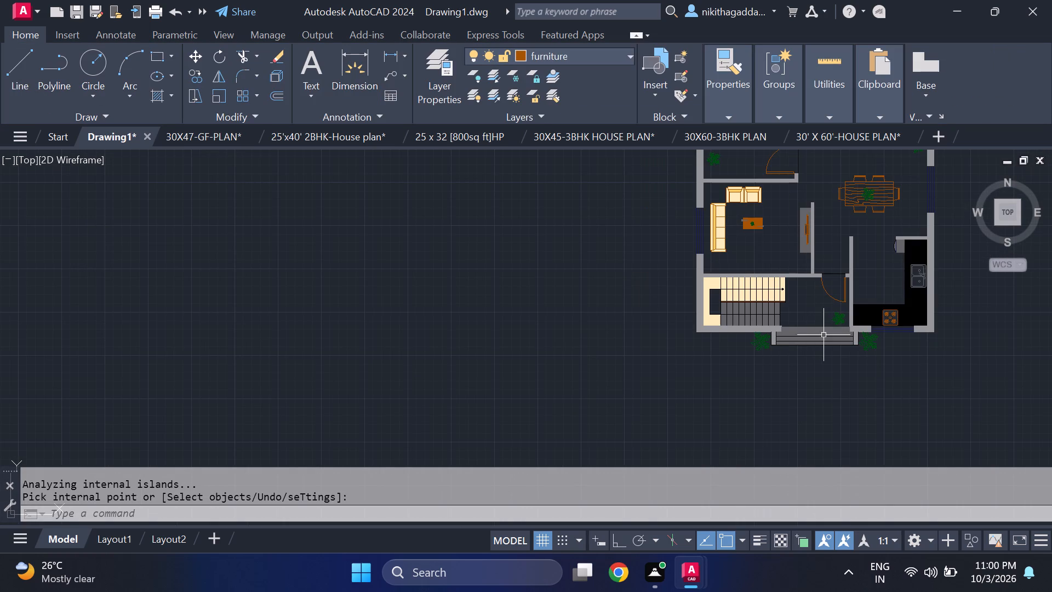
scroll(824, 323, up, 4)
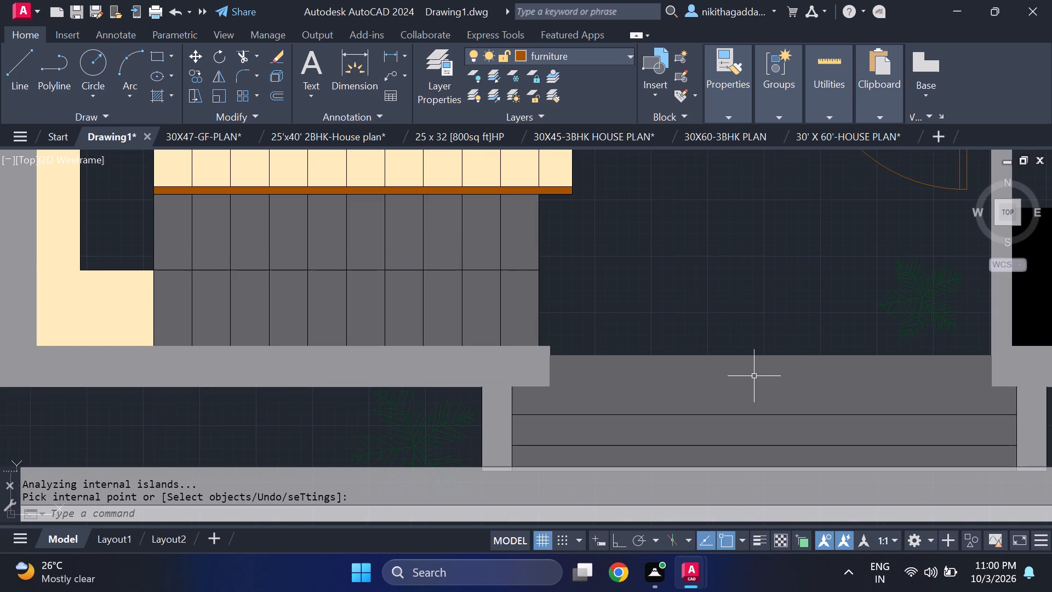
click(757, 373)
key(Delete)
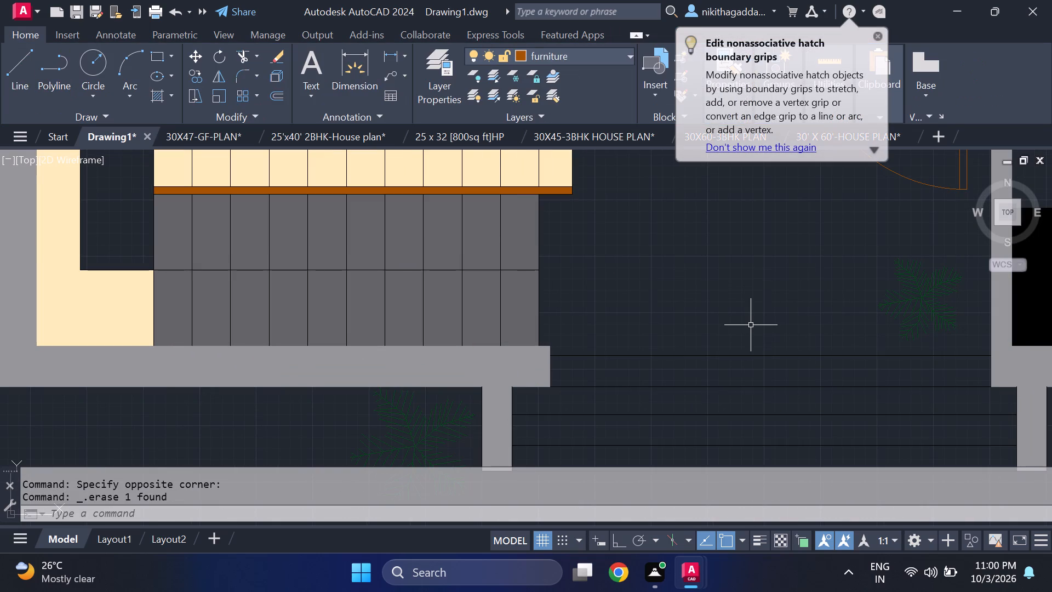
Change the hatch layer's colour to index colour 33.
click(576, 58)
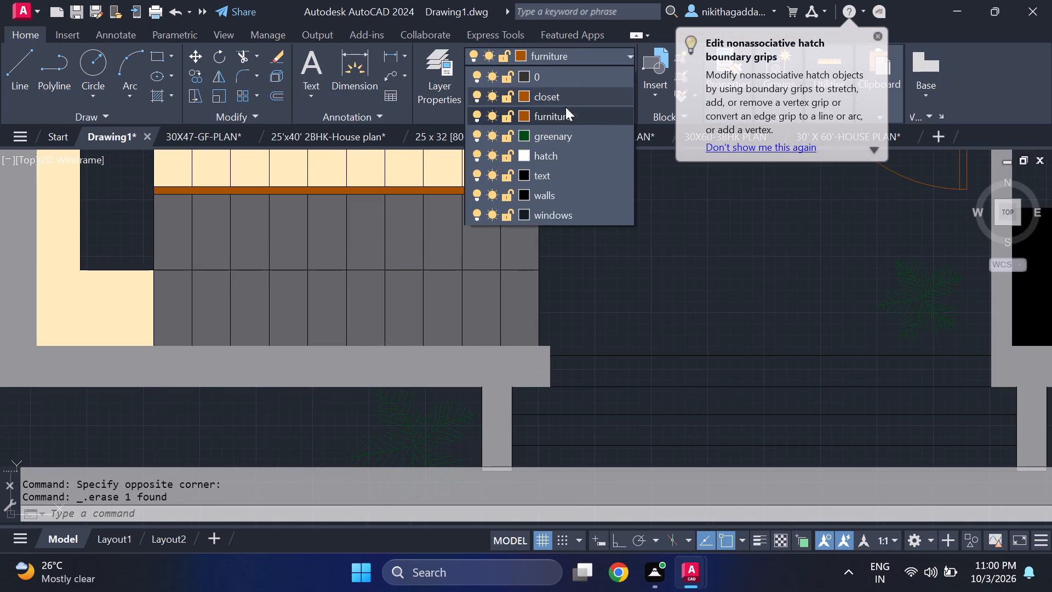
click(525, 153)
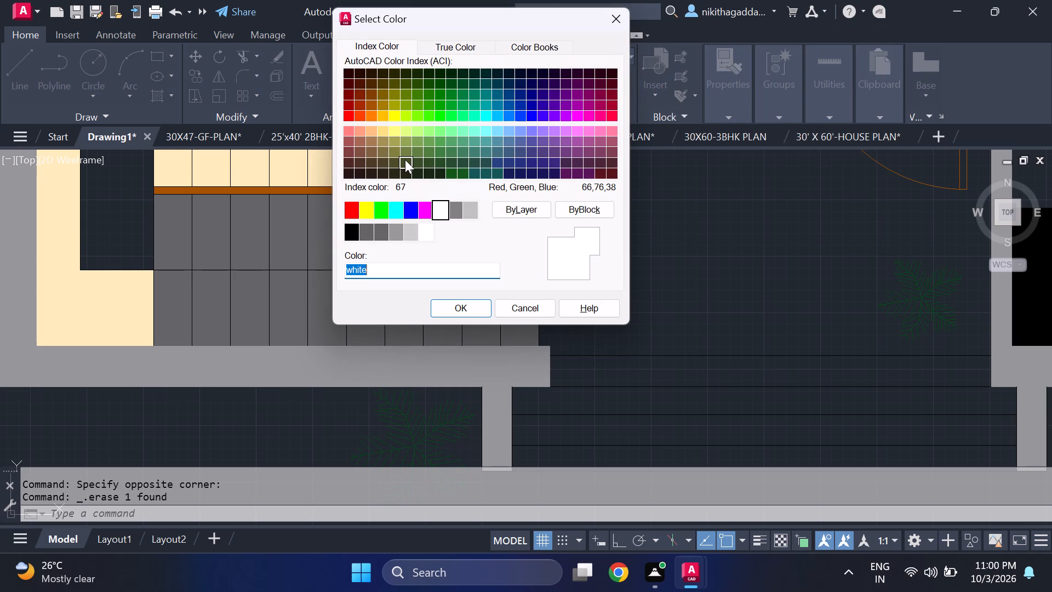
click(367, 142)
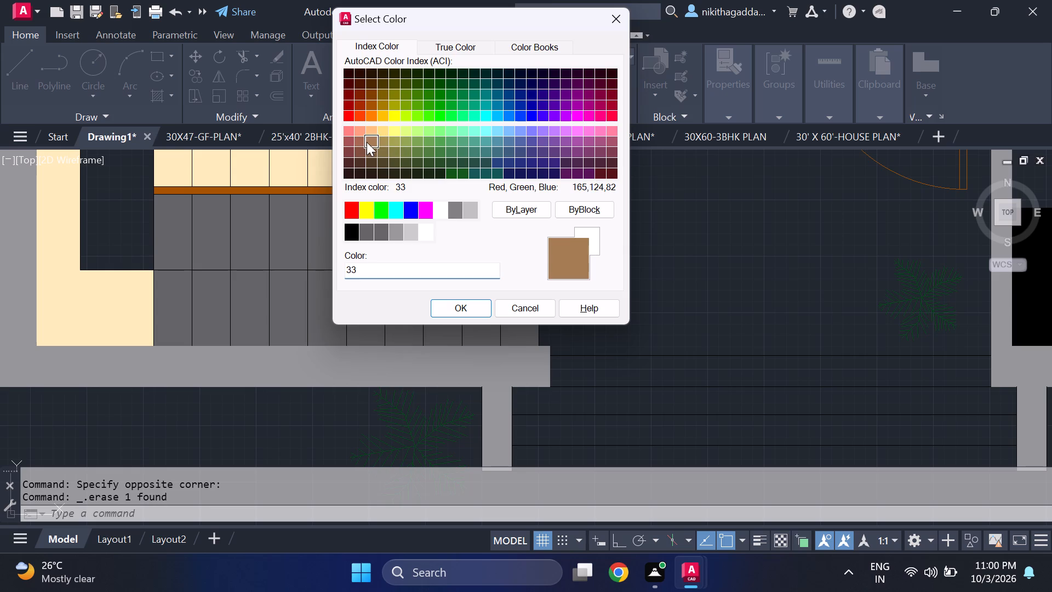
click(456, 306)
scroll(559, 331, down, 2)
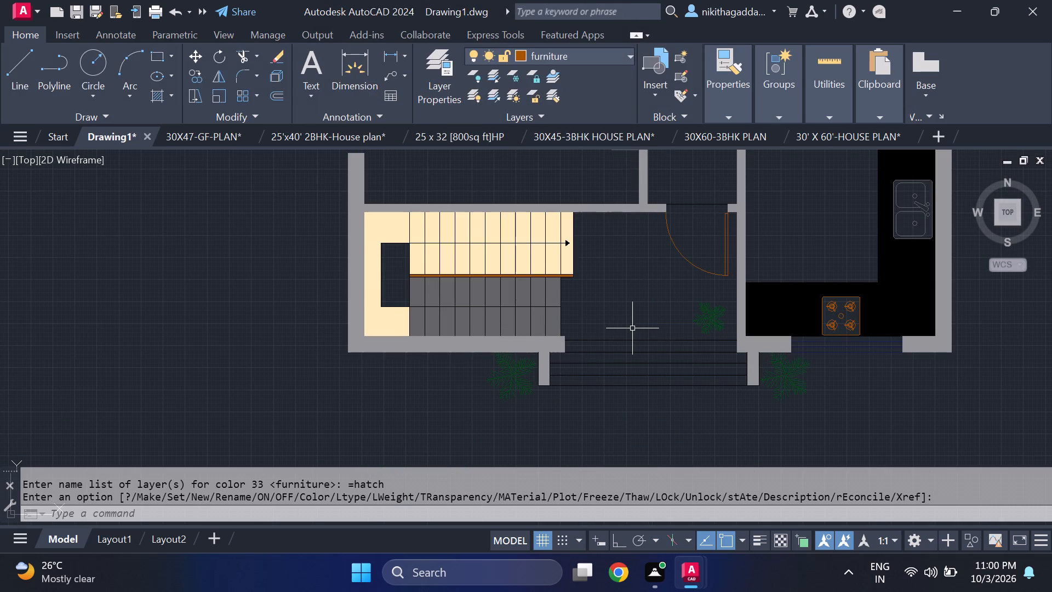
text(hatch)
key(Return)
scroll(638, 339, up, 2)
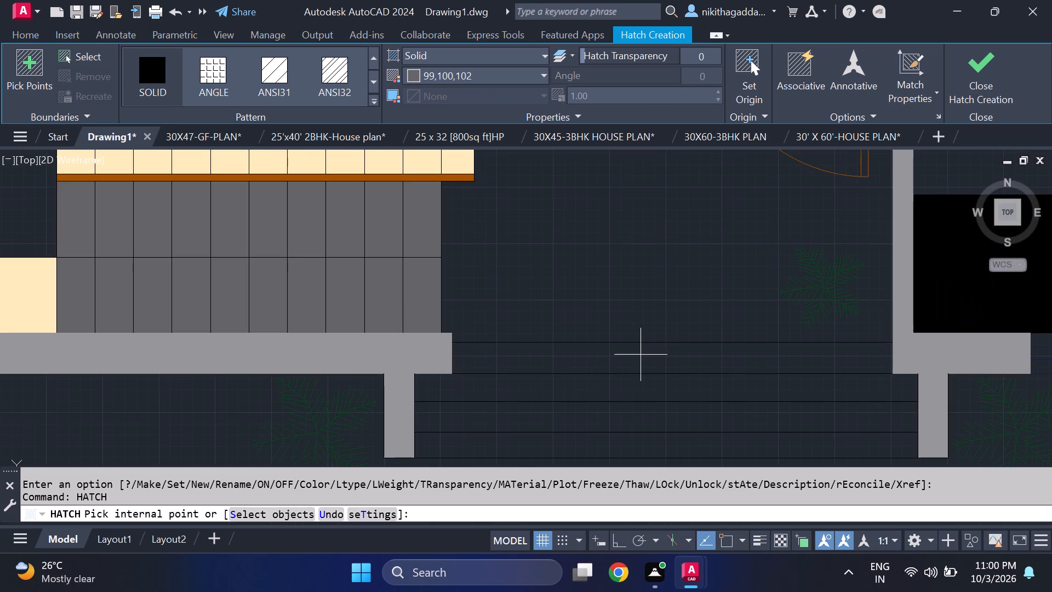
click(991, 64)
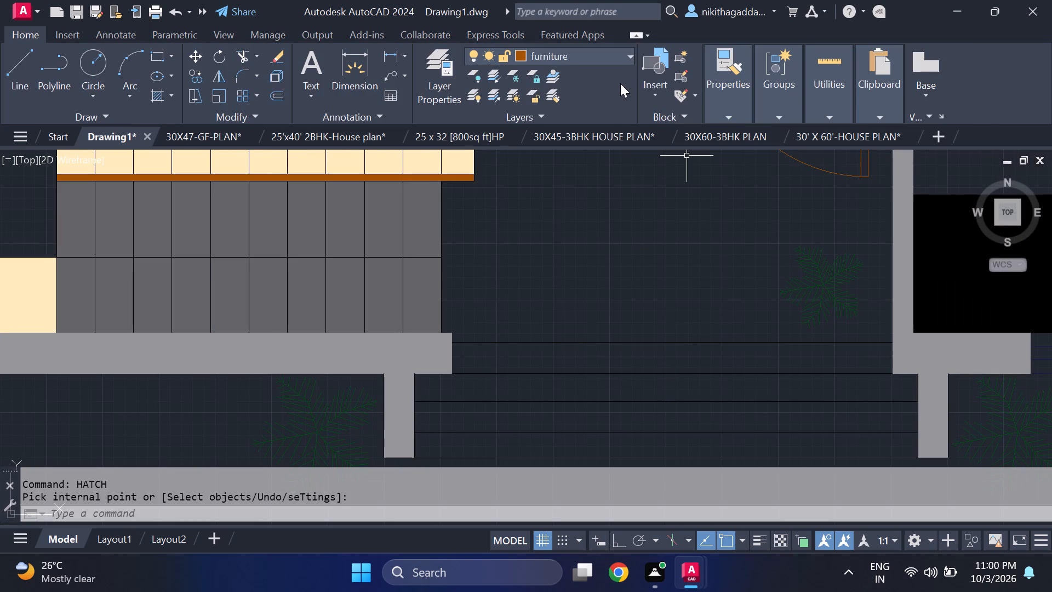
Make the hatch layer current and fill the four entrance steps with a solid hatch coloured ByLayer.
click(614, 58)
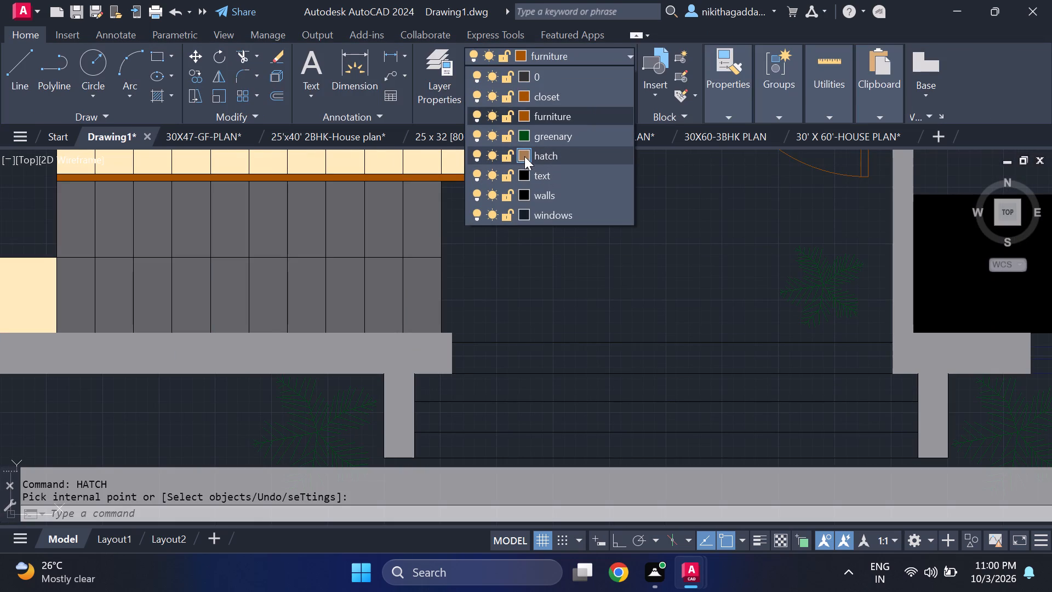
click(546, 159)
text(hatch)
key(Return)
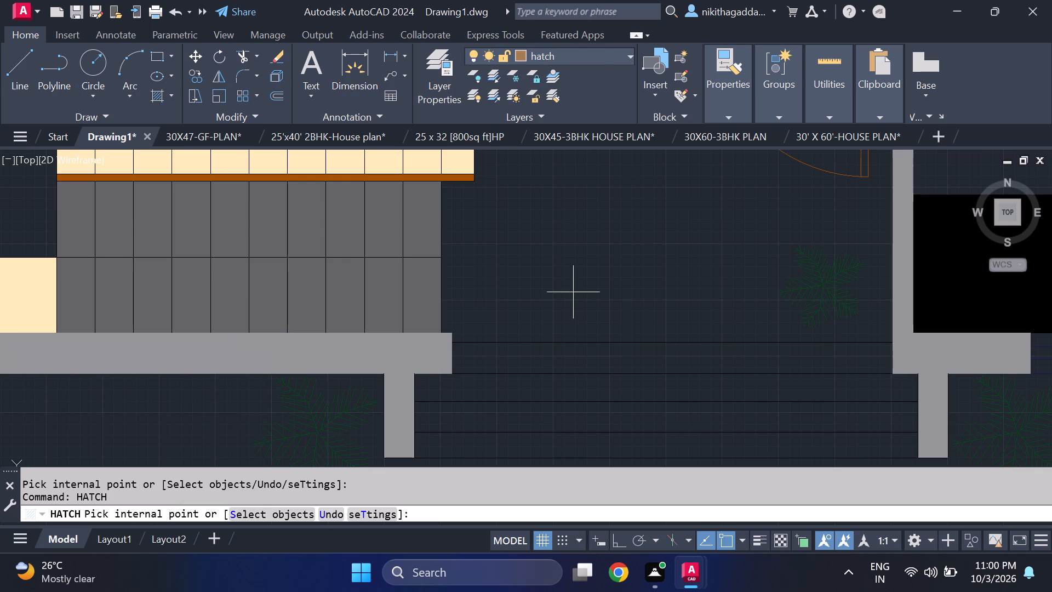
scroll(579, 294, down, 2)
scroll(602, 334, up, 1)
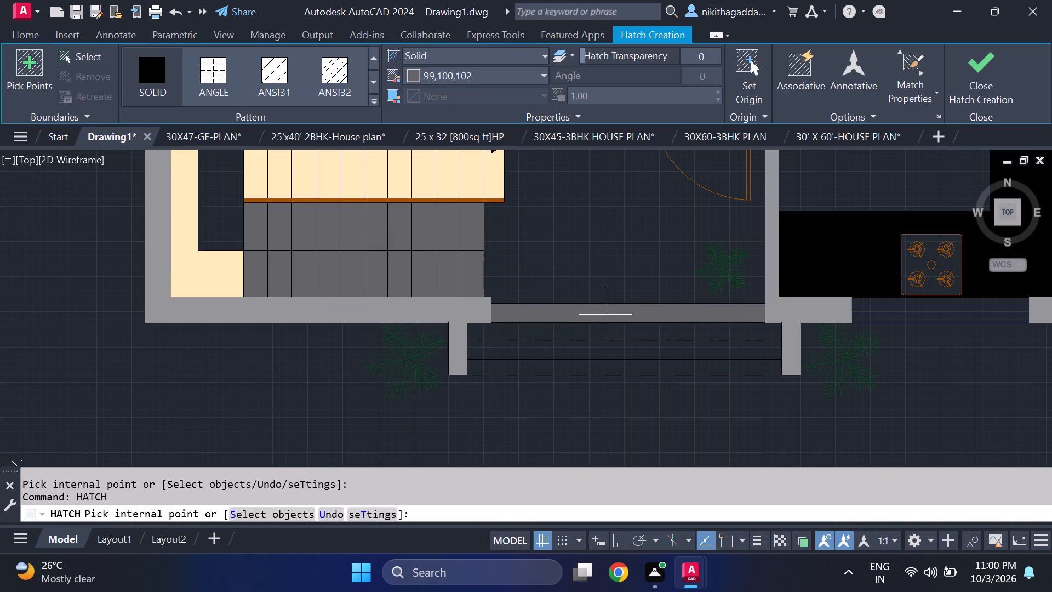
click(535, 73)
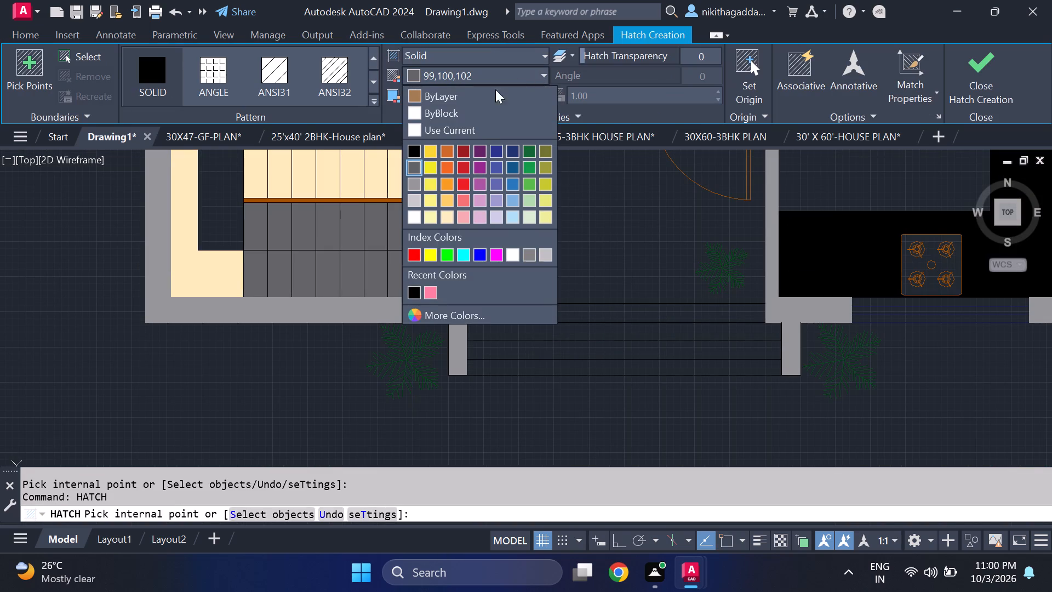
click(486, 95)
click(618, 318)
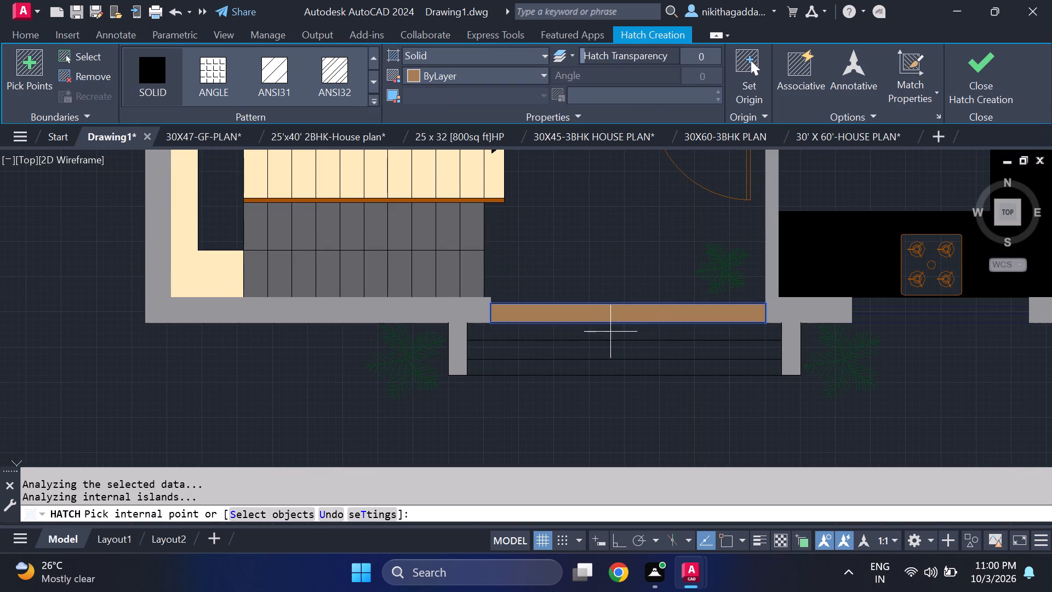
click(607, 334)
click(599, 355)
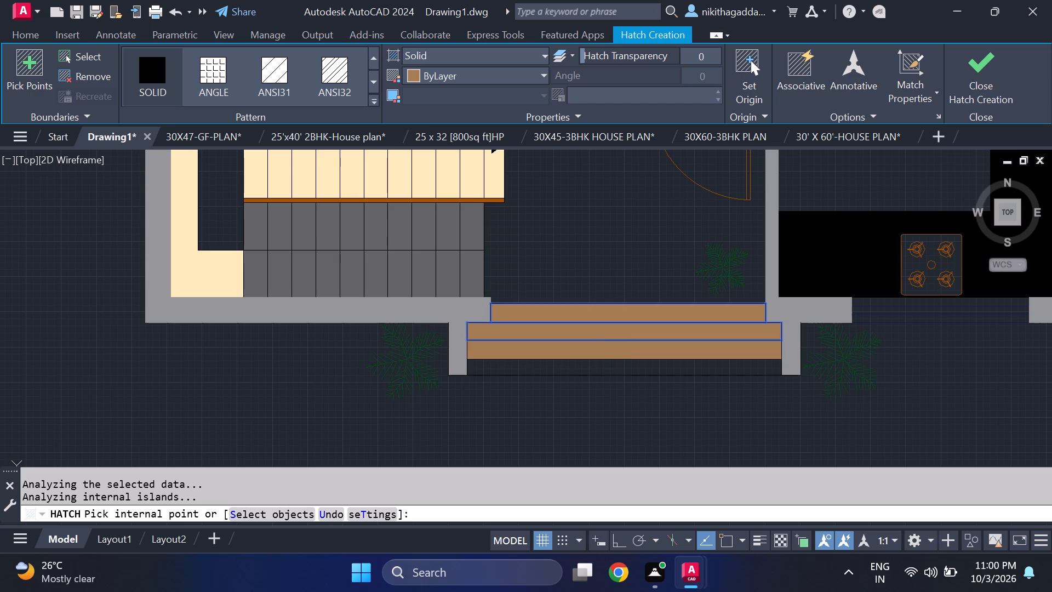
click(590, 375)
click(980, 101)
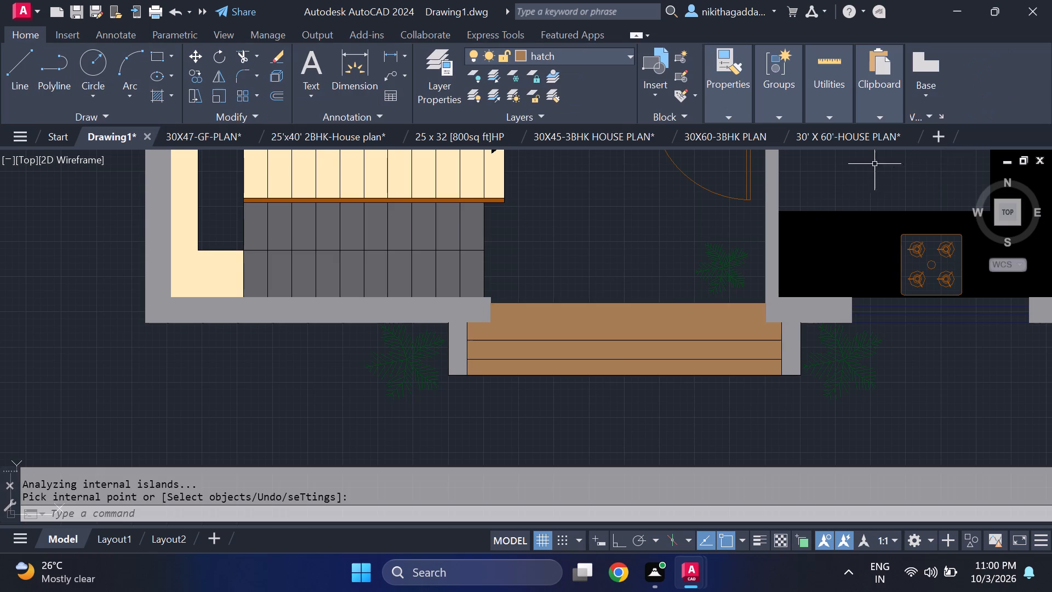
Examine the entrance steps' hatch and the rest of the floor plan, up to the bedrooms and bathrooms.
scroll(654, 301, up, 2)
scroll(651, 293, down, 6)
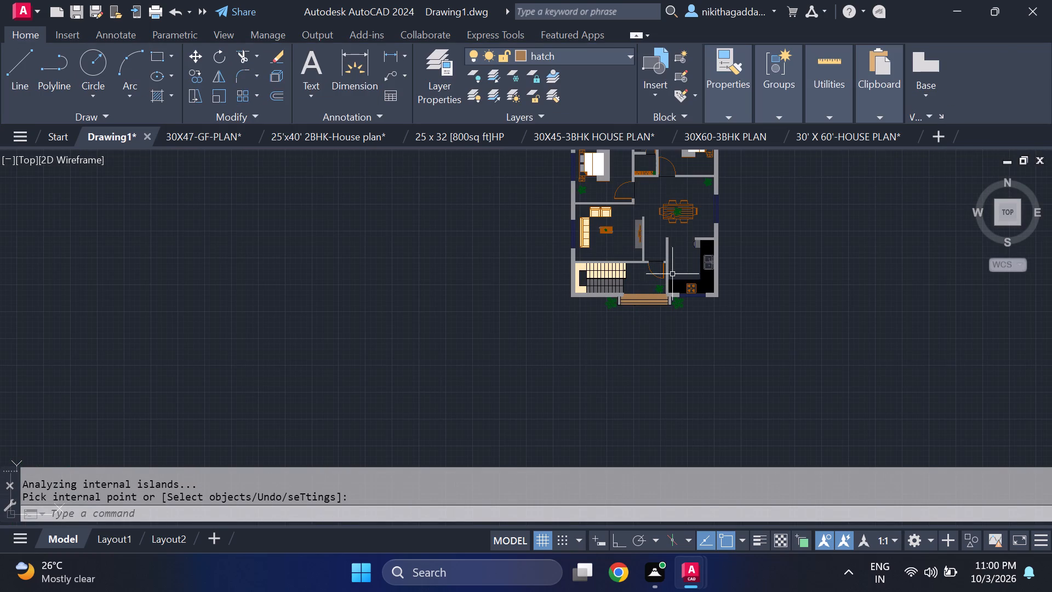
scroll(674, 280, up, 2)
scroll(647, 320, up, 3)
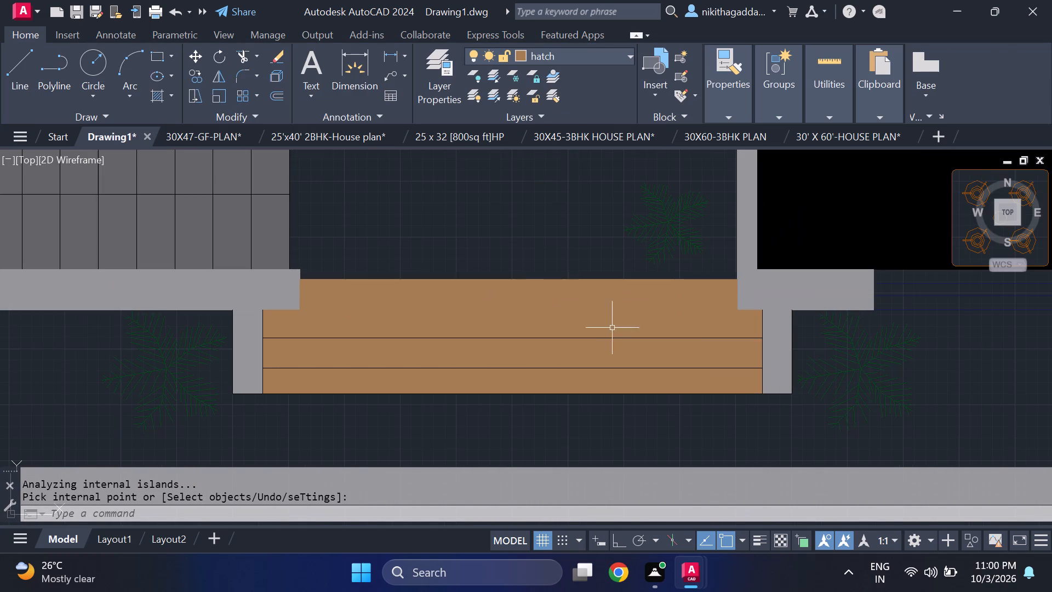
click(564, 293)
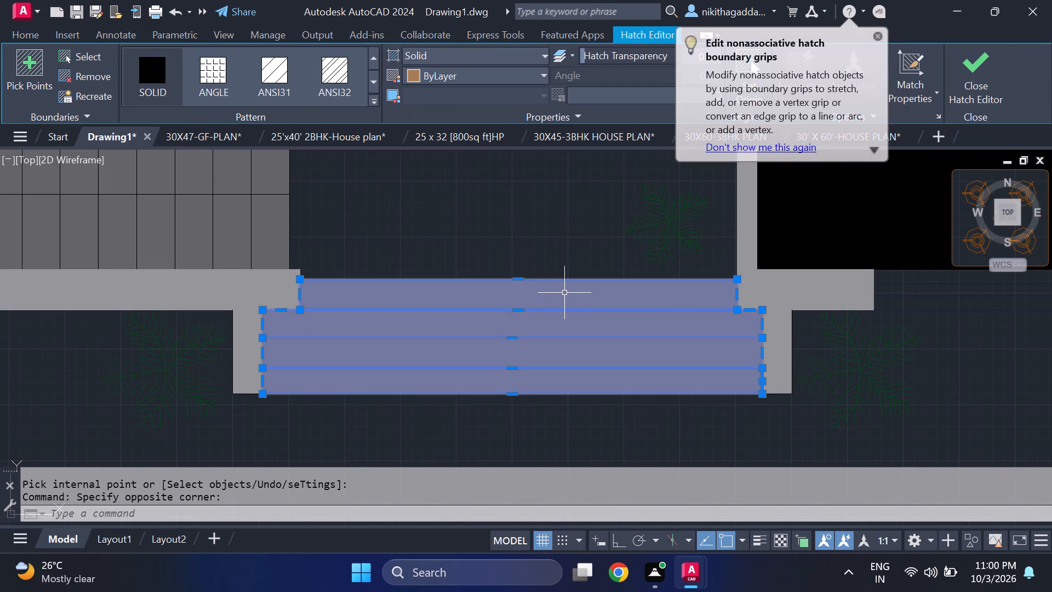
key(Escape)
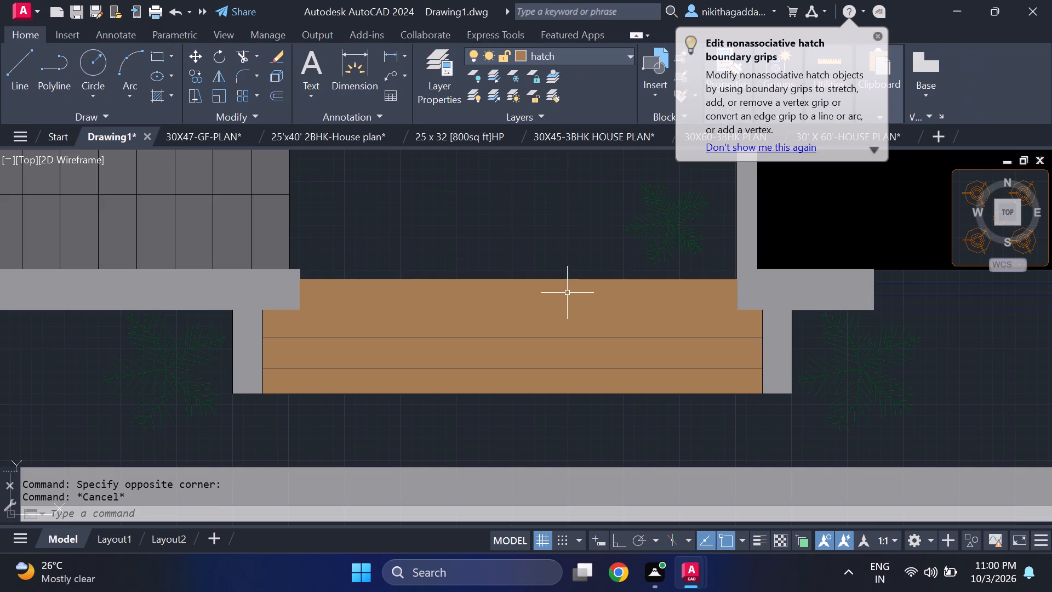
scroll(329, 302, up, 1)
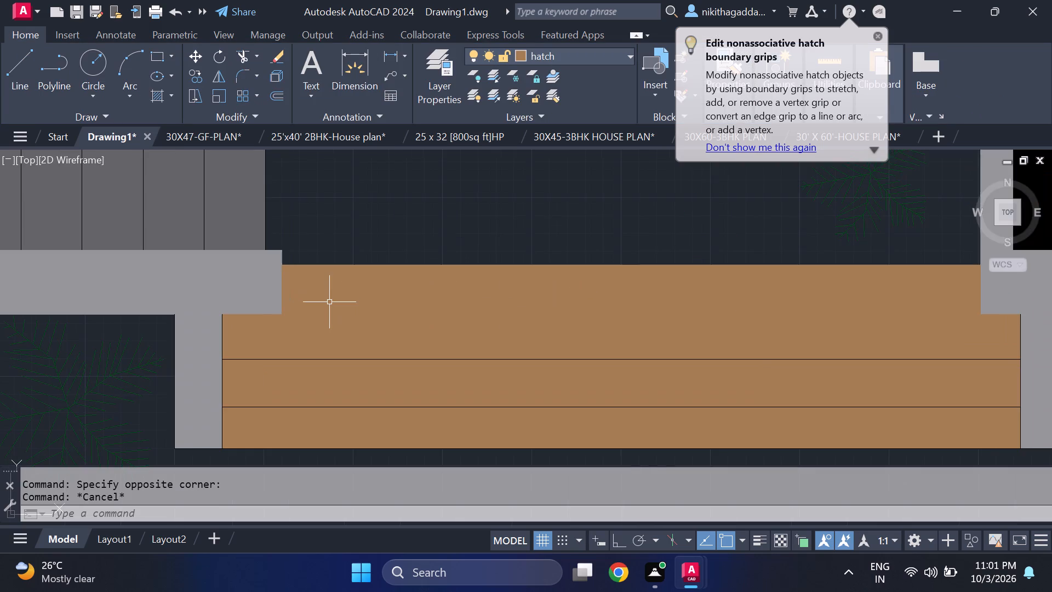
scroll(329, 302, down, 3)
scroll(403, 282, down, 2)
middle_drag(403, 258, 404, 261)
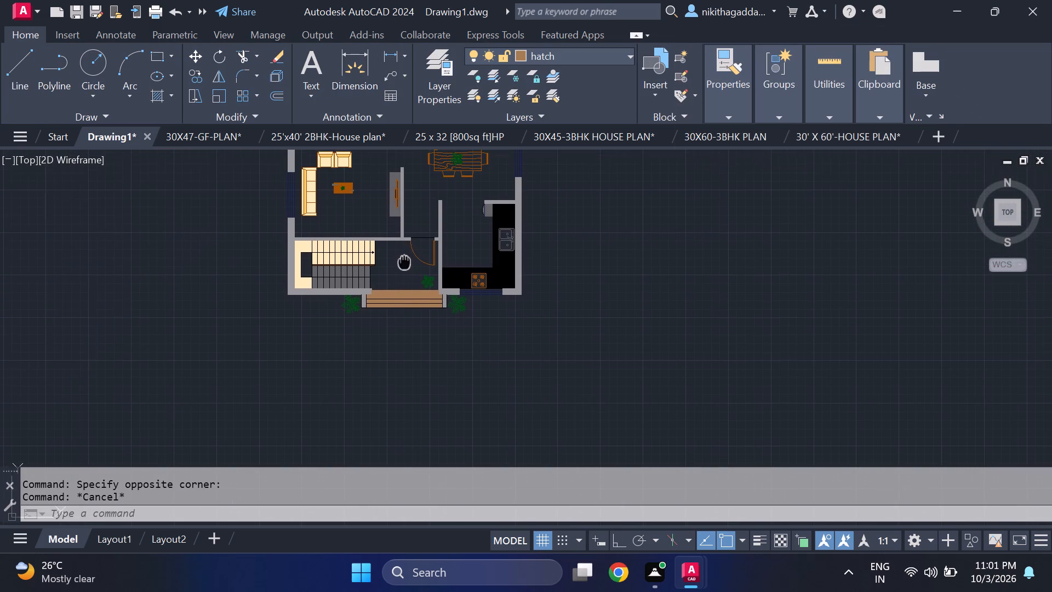
middle_drag(404, 261, 440, 380)
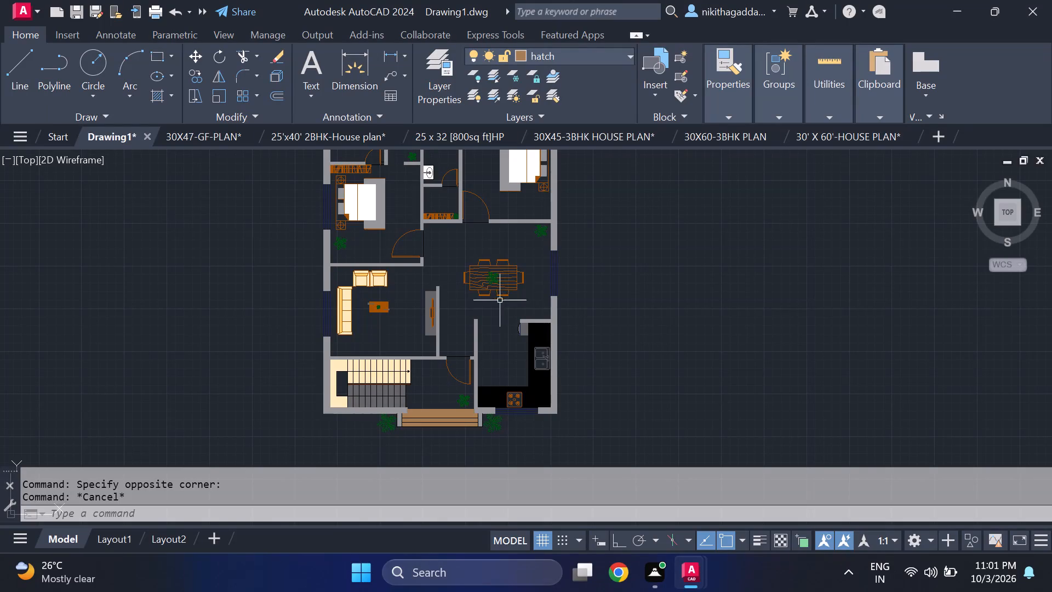
middle_drag(520, 255, 555, 366)
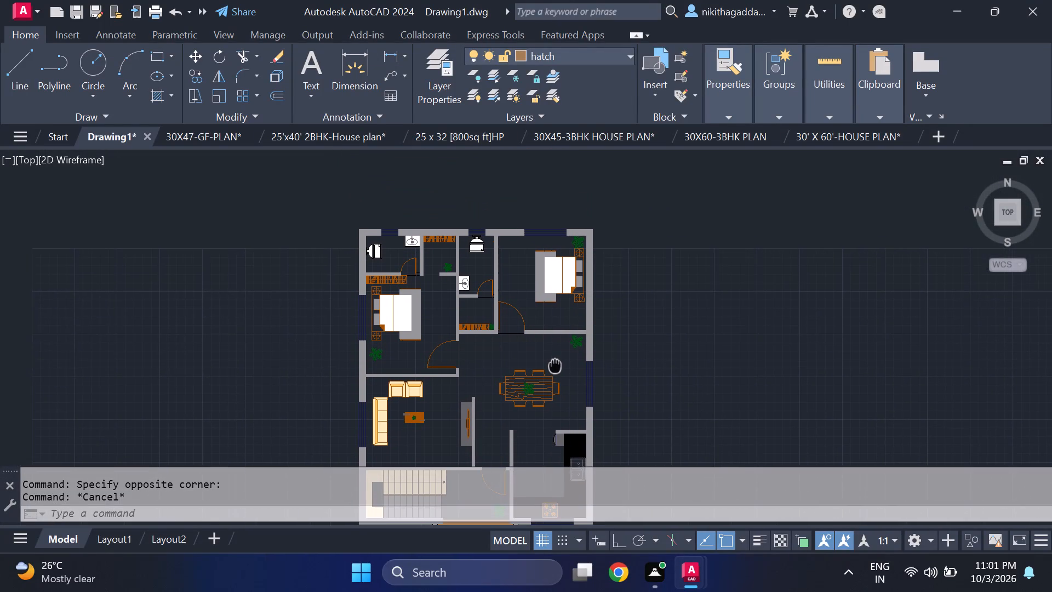
middle_drag(555, 366, 558, 390)
middle_drag(558, 392, 551, 402)
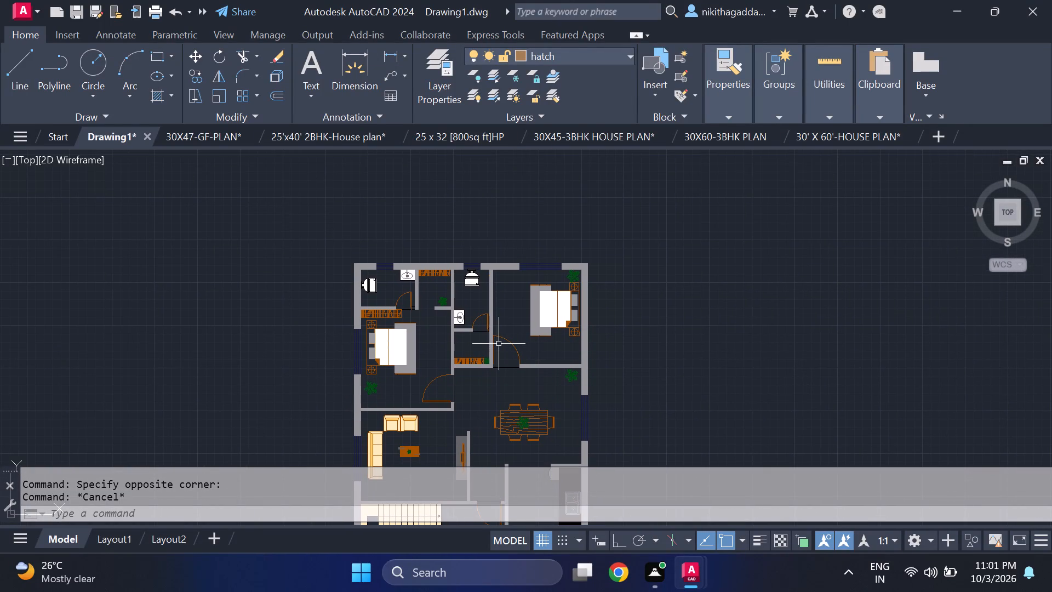
scroll(372, 282, up, 2)
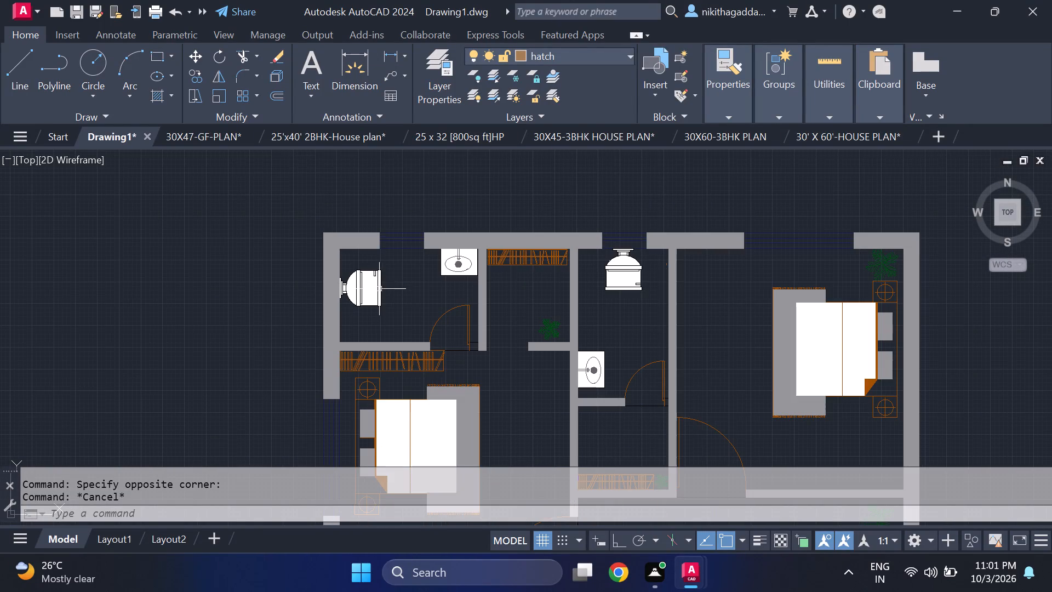
On the walls layer, with Ortho on, draw a line about 10 inches long just above the wardrobe in the small dressing room, starting from its west wall.
scroll(401, 303, down, 3)
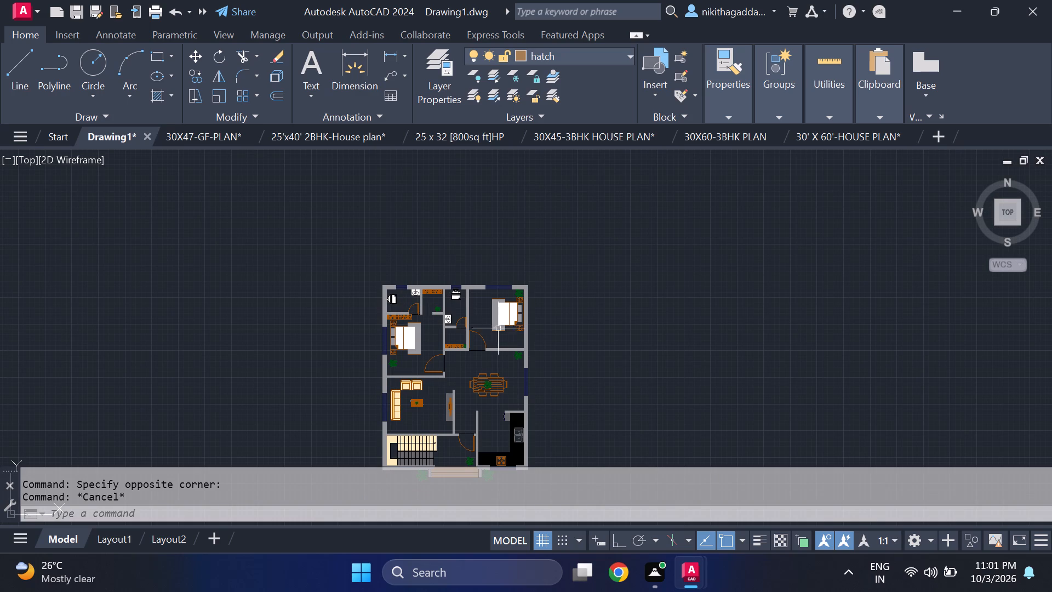
scroll(471, 337, up, 2)
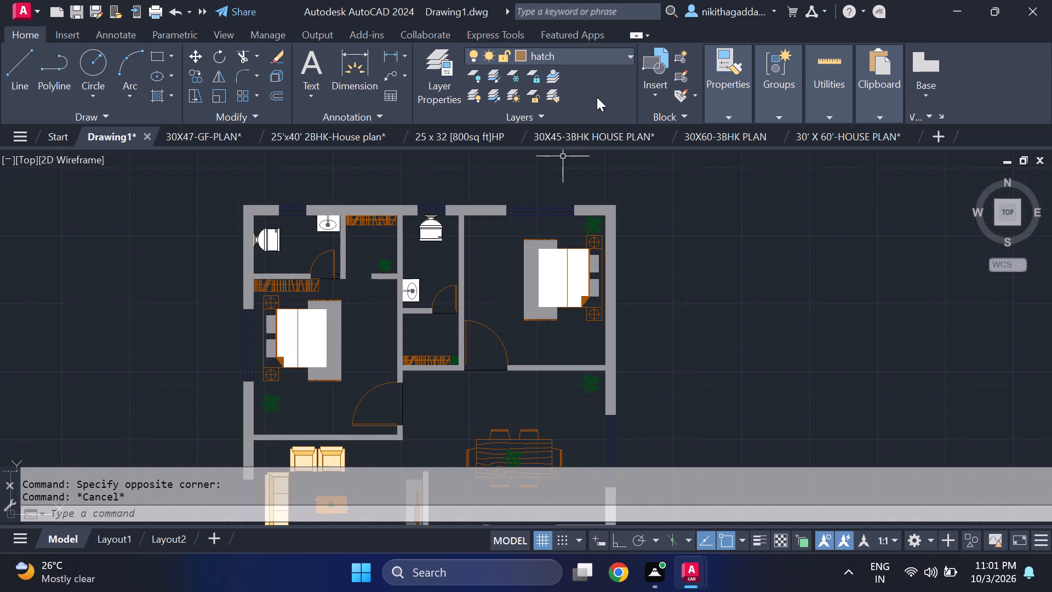
click(619, 59)
click(548, 193)
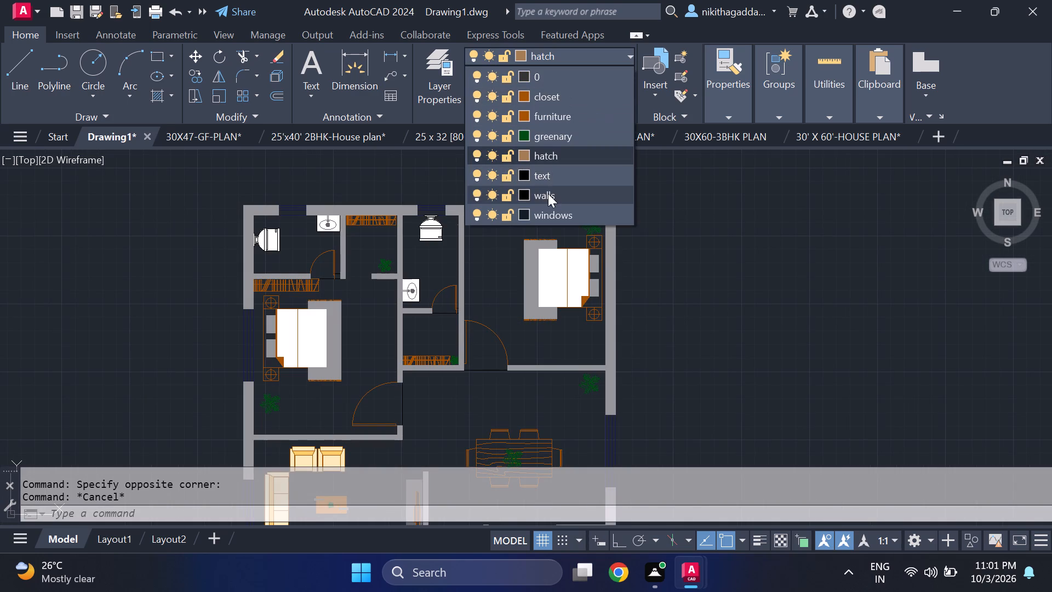
key(l)
key(Return)
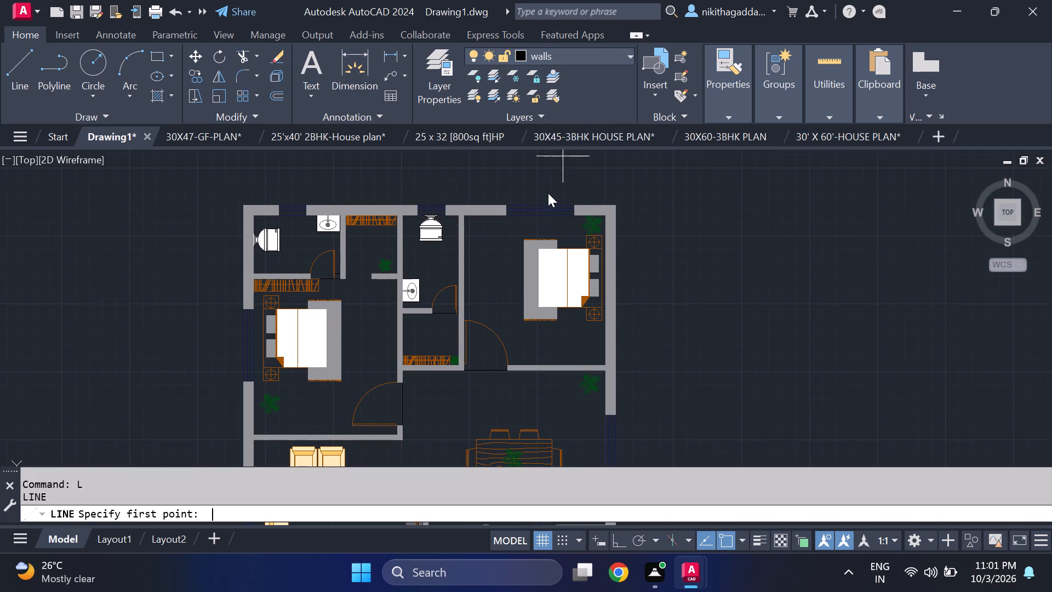
scroll(509, 224, up, 2)
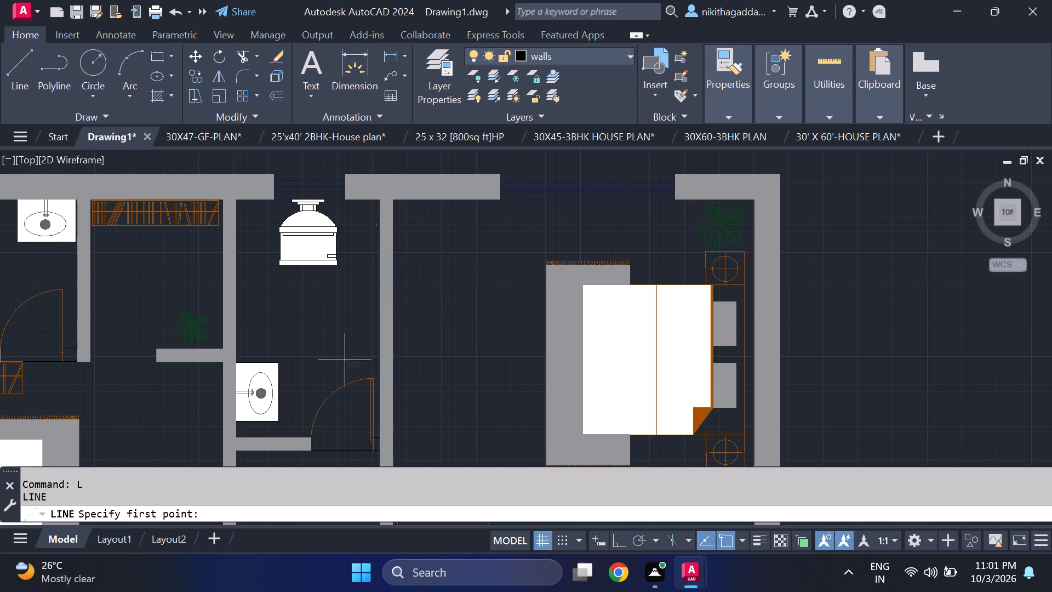
middle_drag(262, 423, 315, 187)
scroll(318, 326, down, 2)
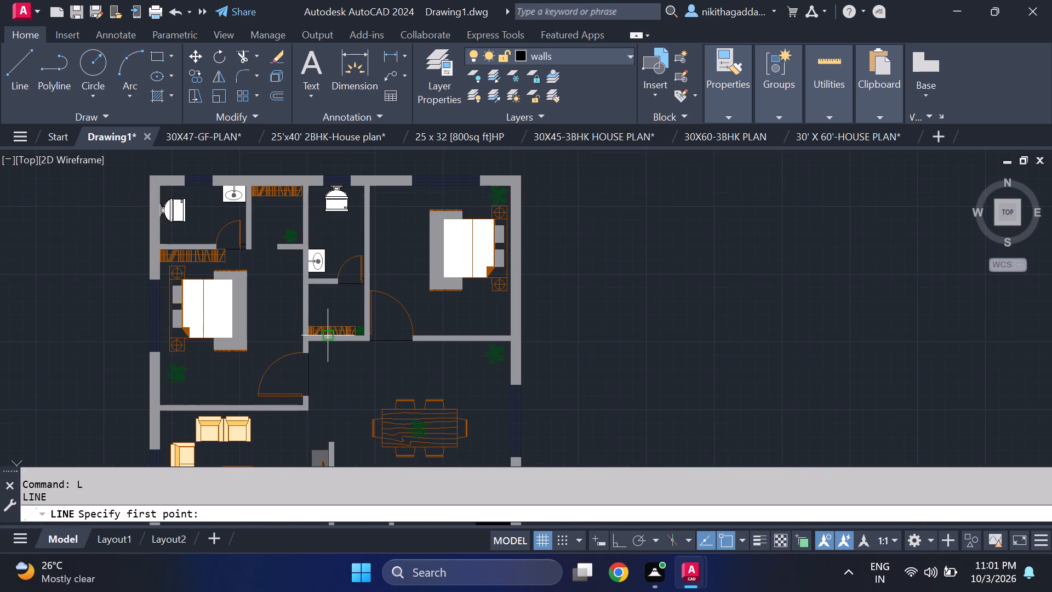
scroll(303, 296, up, 2)
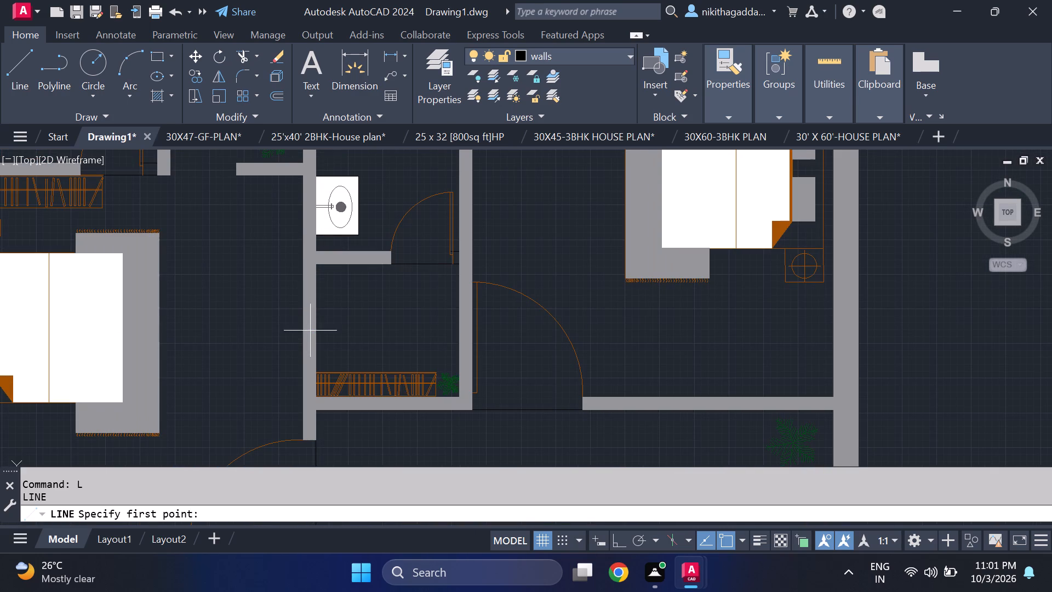
scroll(321, 360, up, 3)
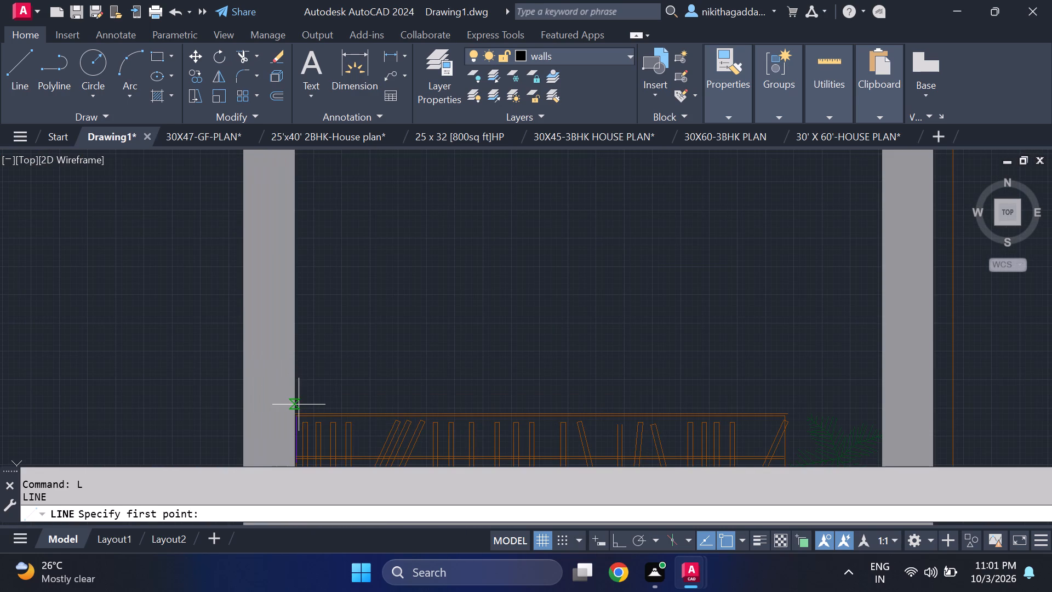
click(299, 405)
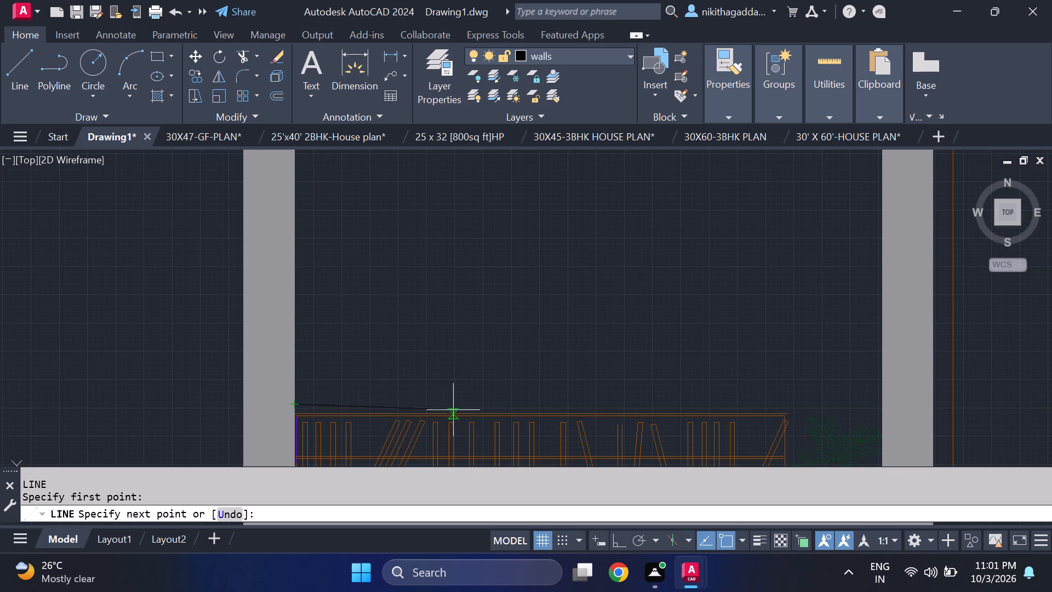
click(470, 399)
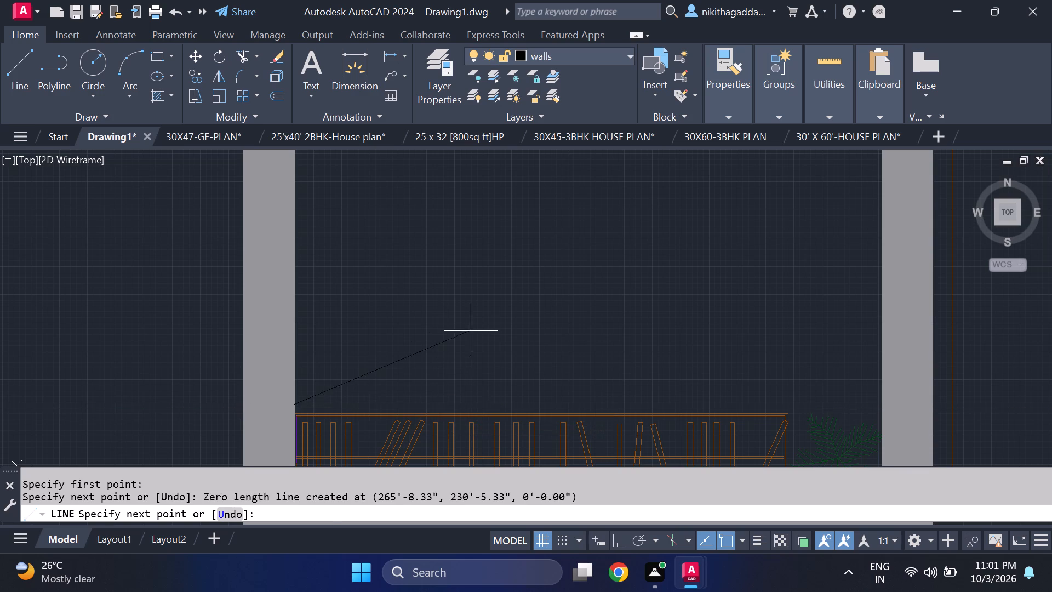
scroll(482, 305, down, 1)
key(F8)
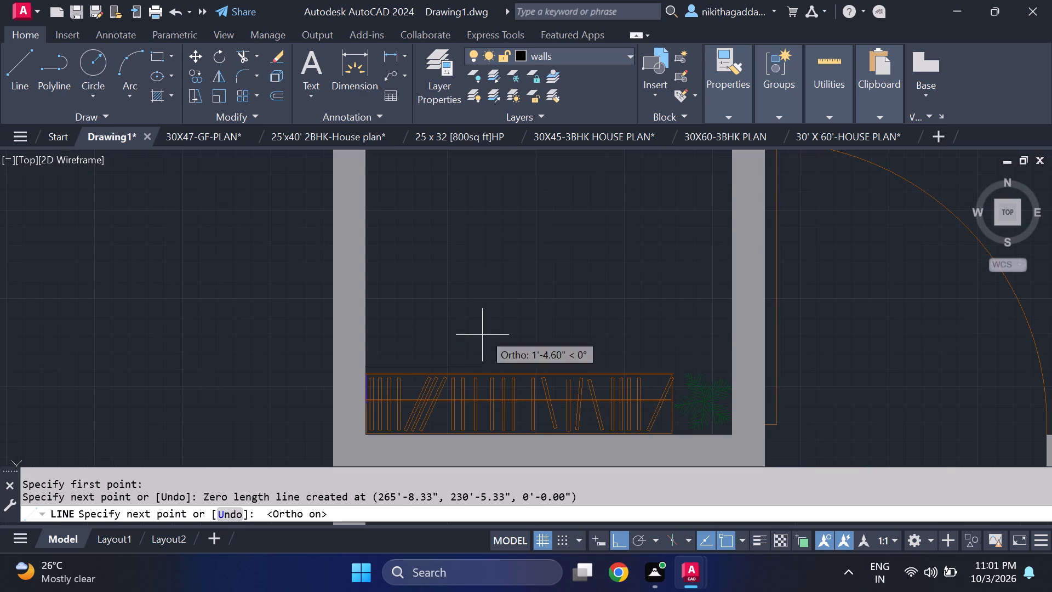
scroll(453, 344, up, 2)
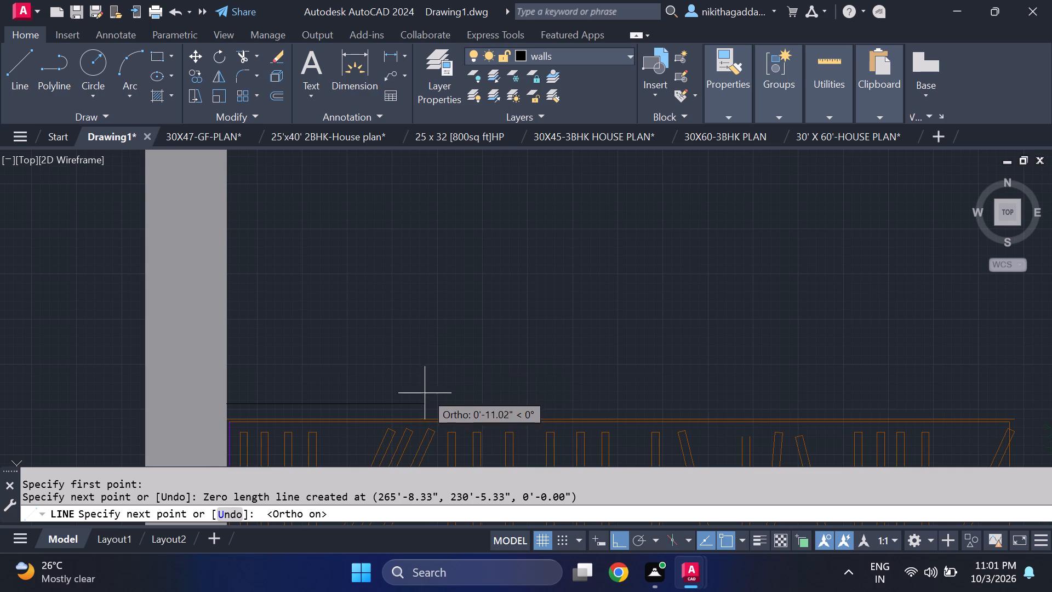
click(408, 402)
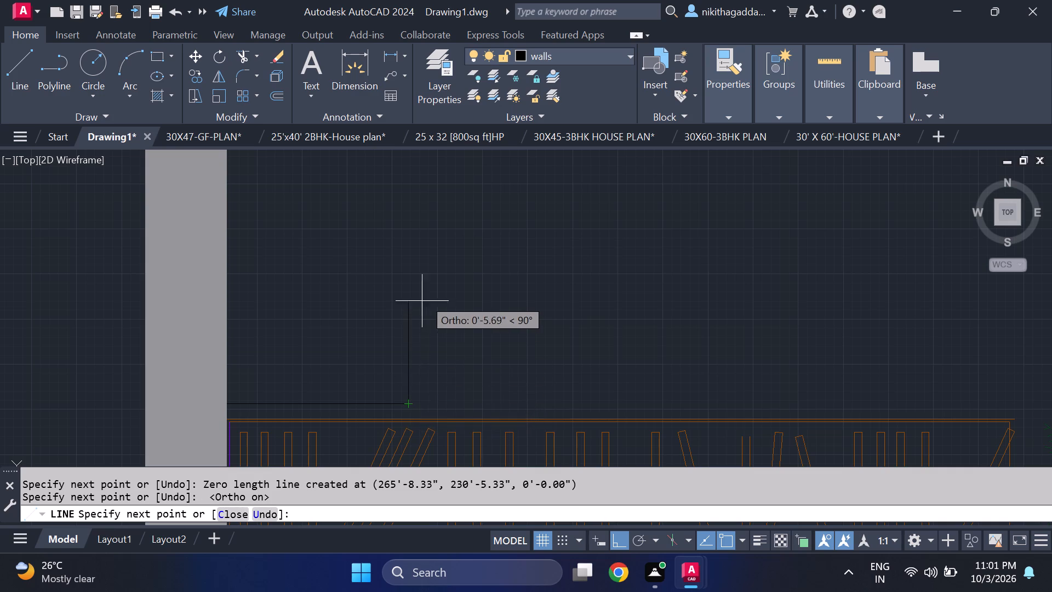
Continue the line vertically, perpendicular to the bathroom wall above, enclosing a narrow strip along the dressing room's west wall.
scroll(424, 294, down, 2)
middle_drag(424, 263, 225, 363)
scroll(218, 192, up, 1)
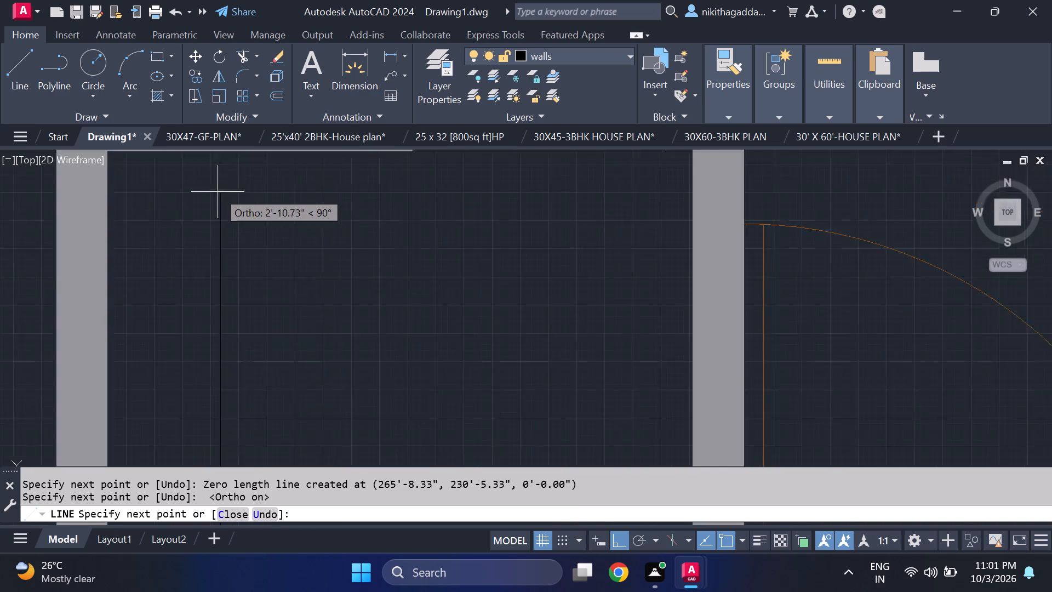
scroll(217, 190, up, 1)
middle_drag(220, 200, 233, 321)
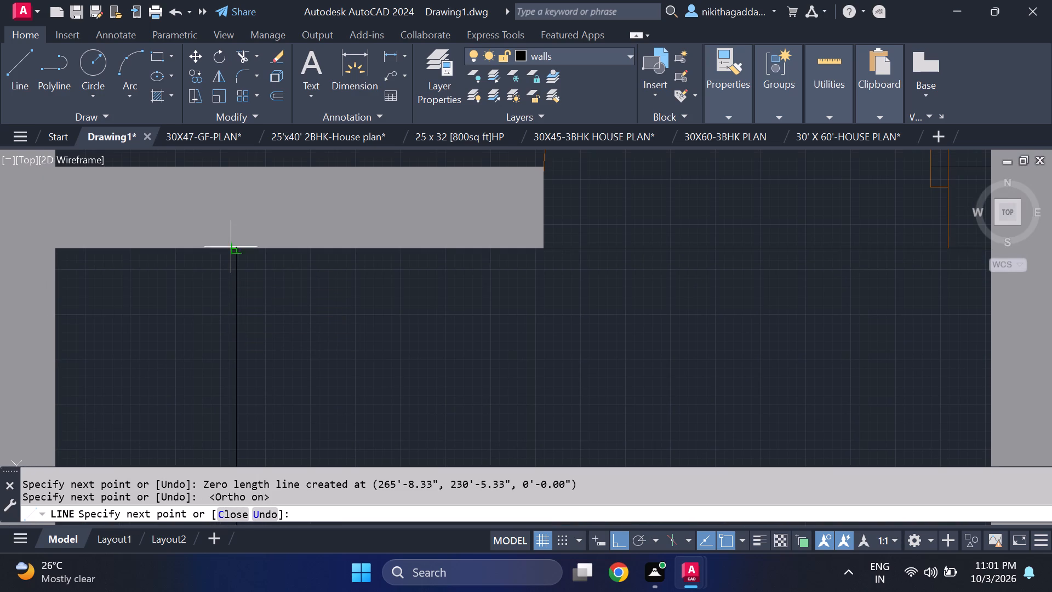
click(230, 248)
scroll(371, 341, down, 5)
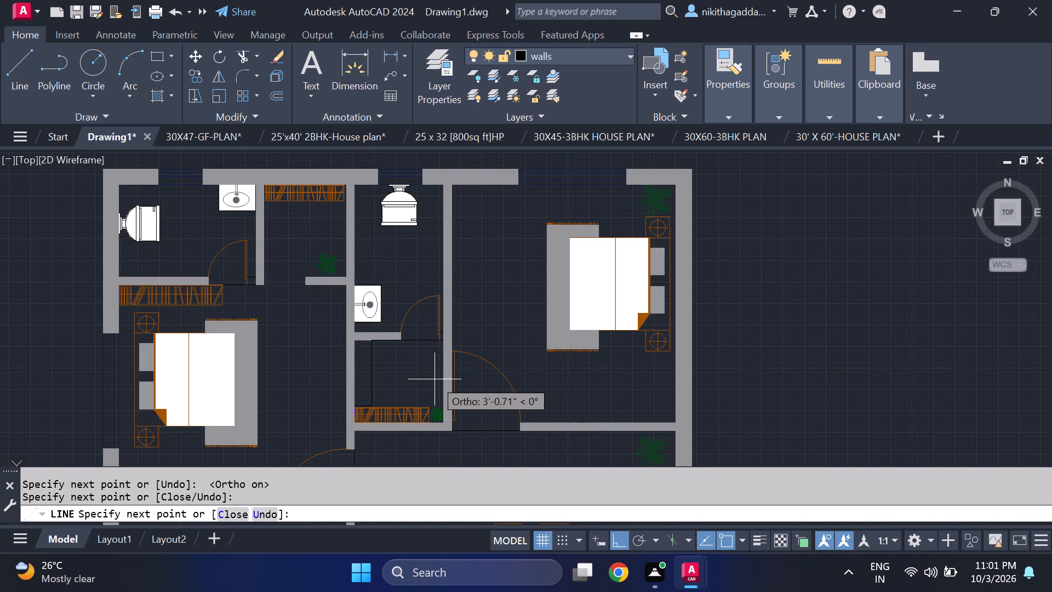
key(Escape)
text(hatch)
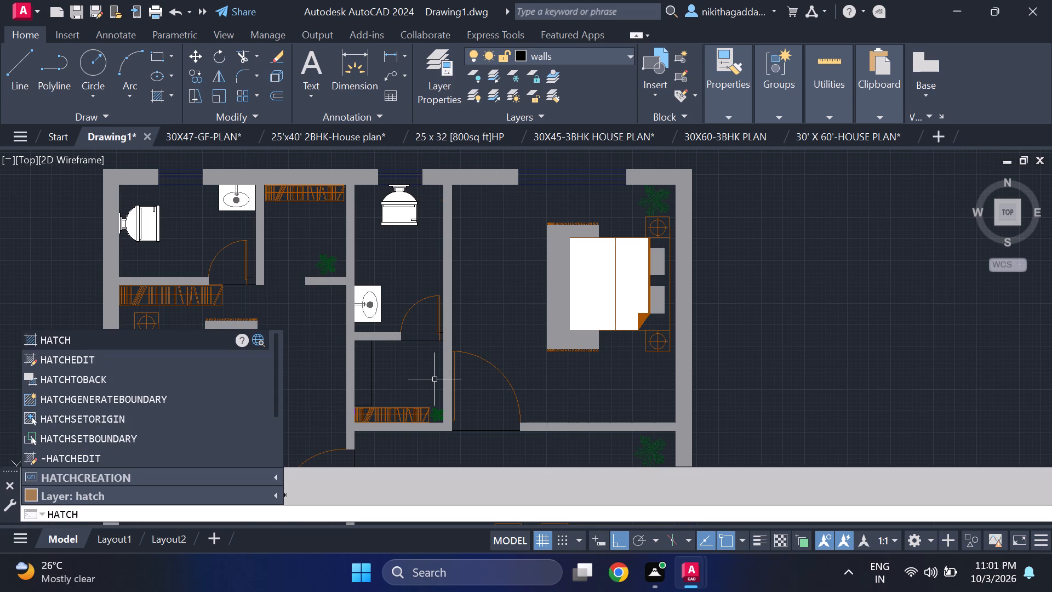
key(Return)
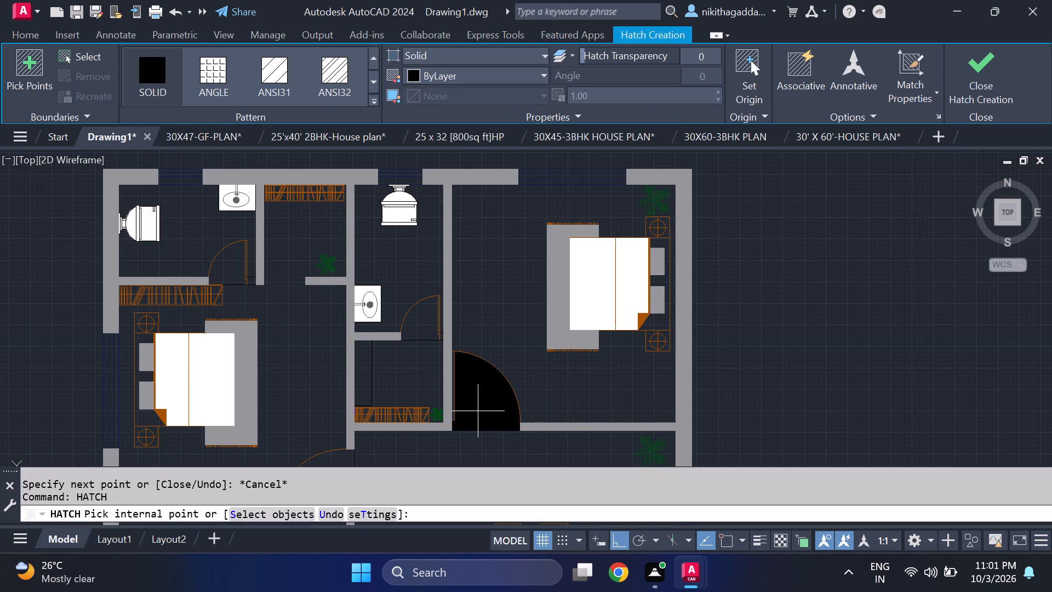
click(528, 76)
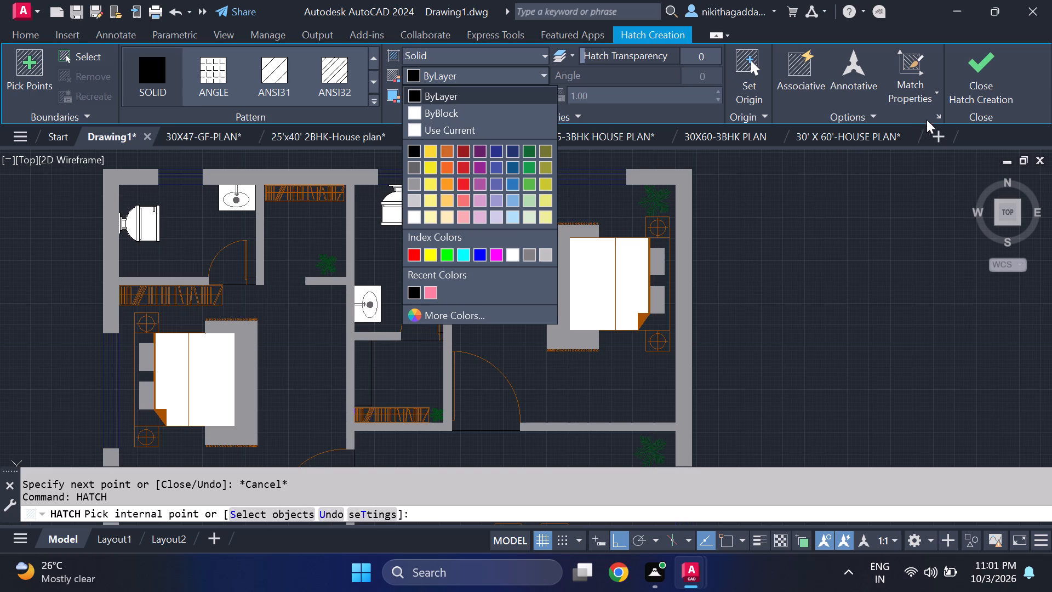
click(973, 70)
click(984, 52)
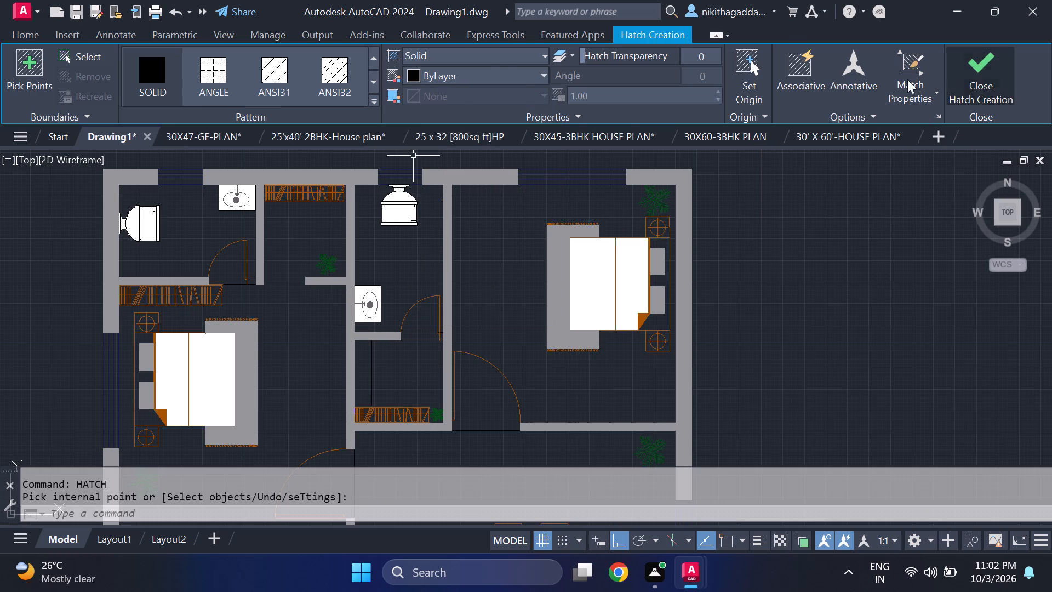
Make the hatch layer current and fill the narrow strip in the dressing room with a solid hatch coloured ByLayer.
click(619, 49)
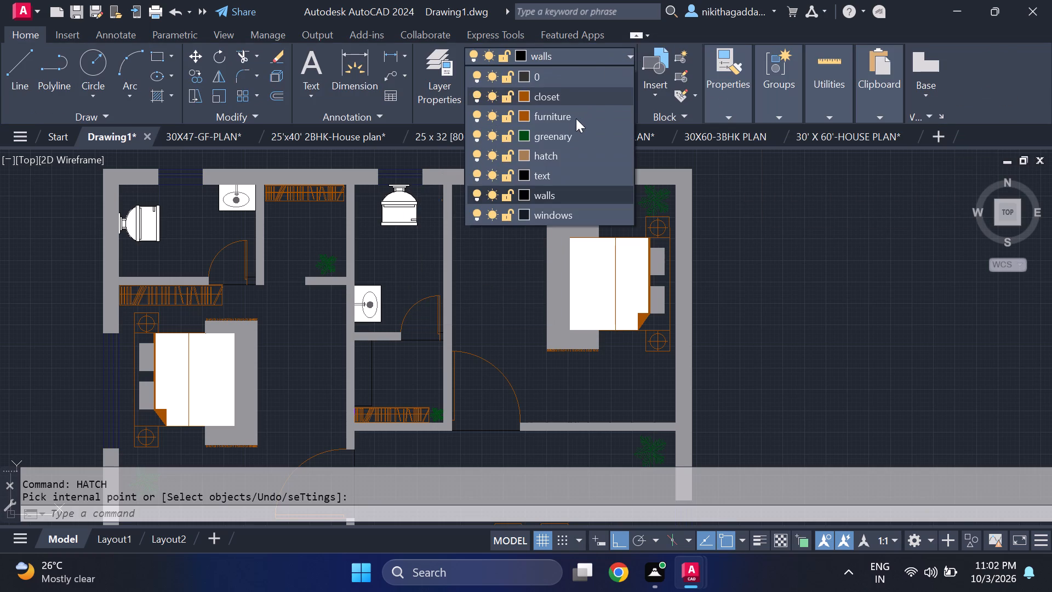
click(554, 157)
text(hatch)
key(Return)
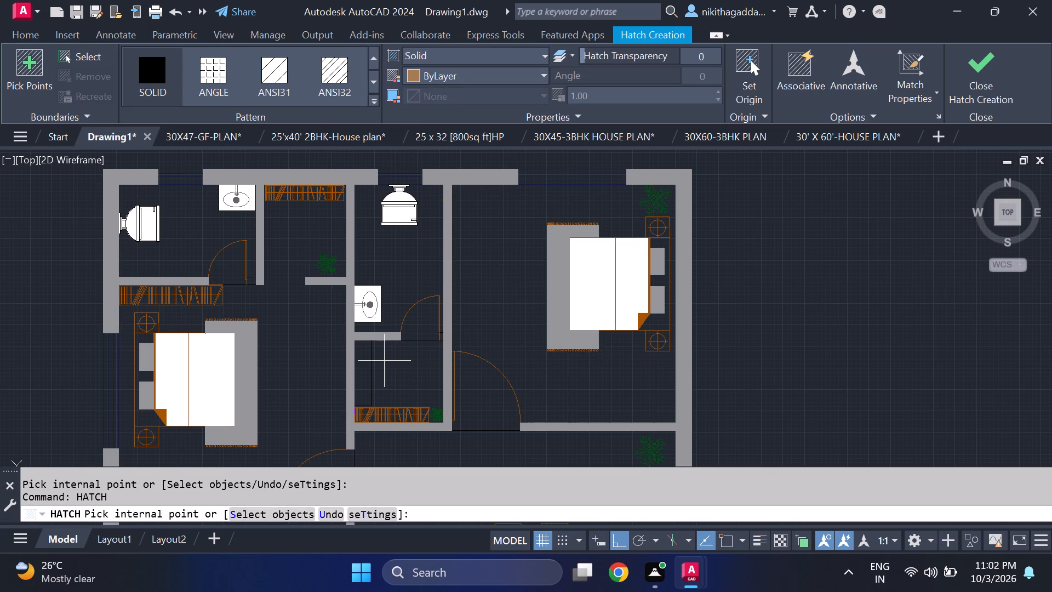
click(368, 376)
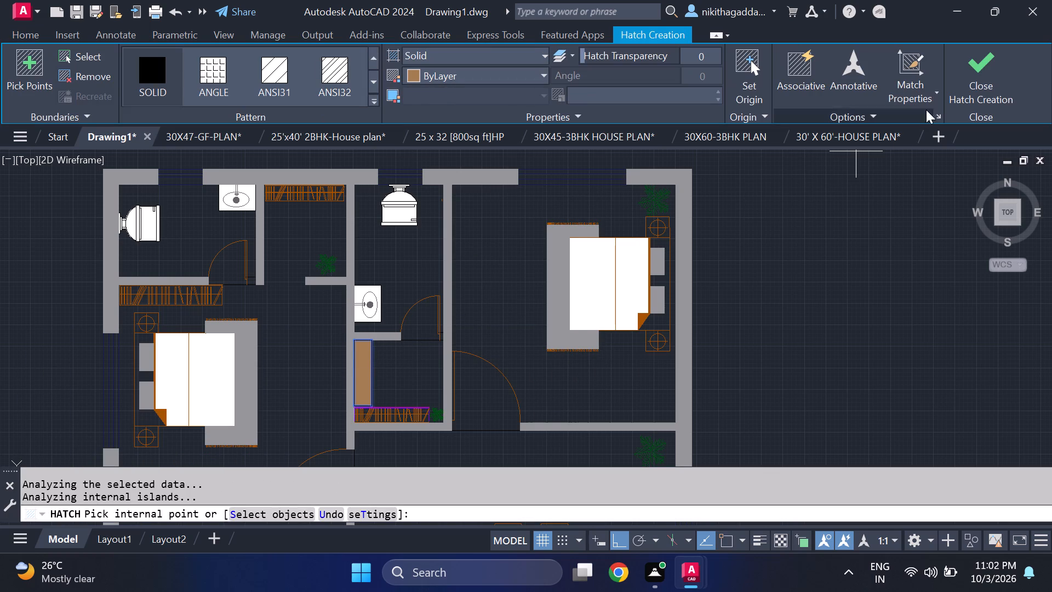
click(954, 69)
Start a hatch for the bathroom floors, trying colour 152,152,204 before setting it to 122,175,223.
scroll(472, 346, down, 2)
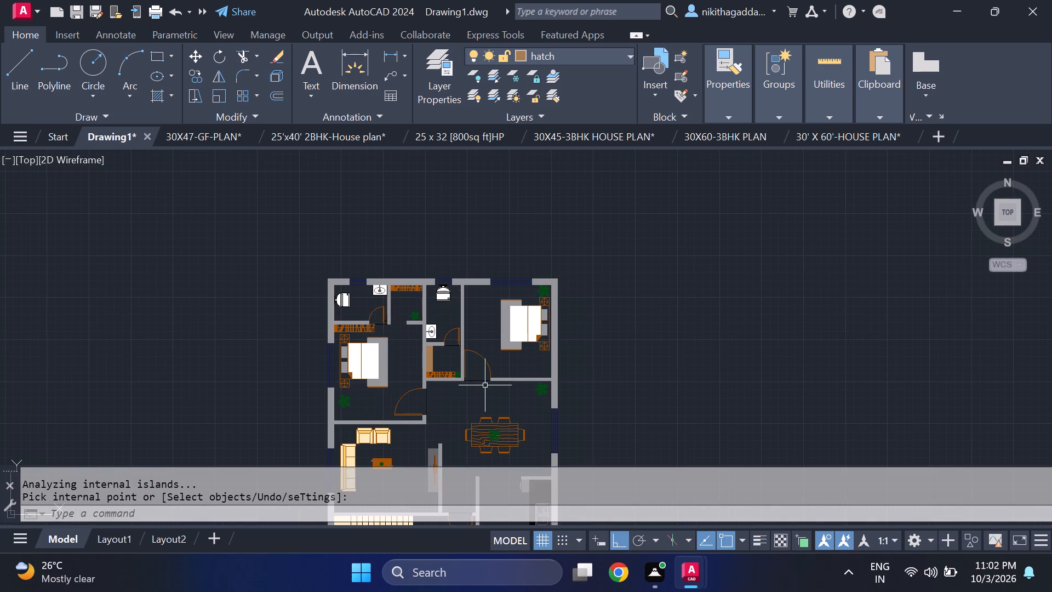
scroll(558, 366, down, 1)
scroll(559, 366, up, 1)
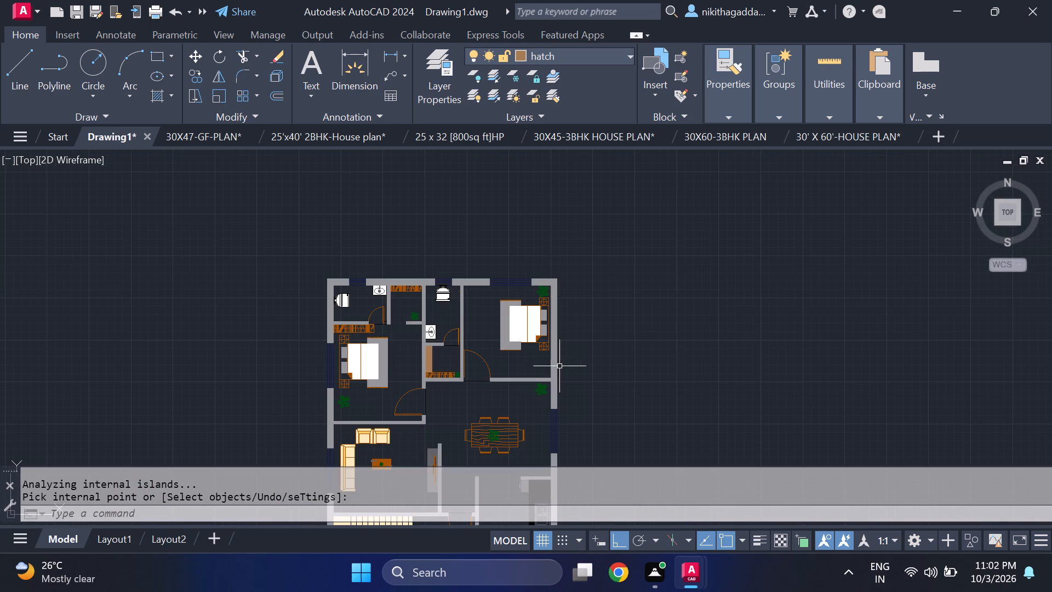
scroll(585, 367, up, 1)
middle_drag(575, 367, 566, 317)
middle_drag(567, 314, 571, 299)
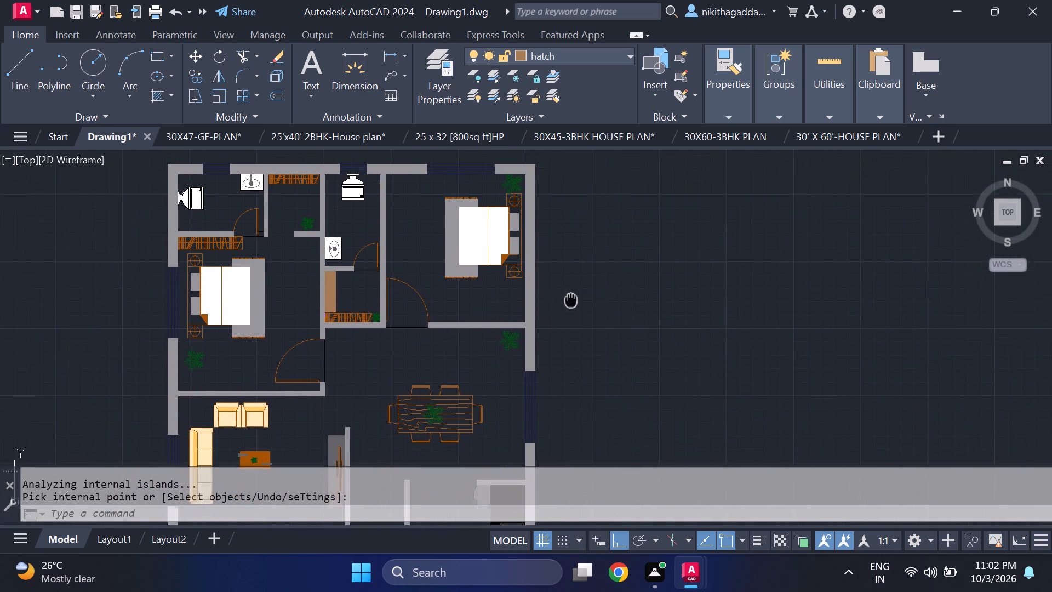
middle_drag(571, 299, 578, 290)
scroll(323, 271, down, 1)
scroll(360, 215, up, 2)
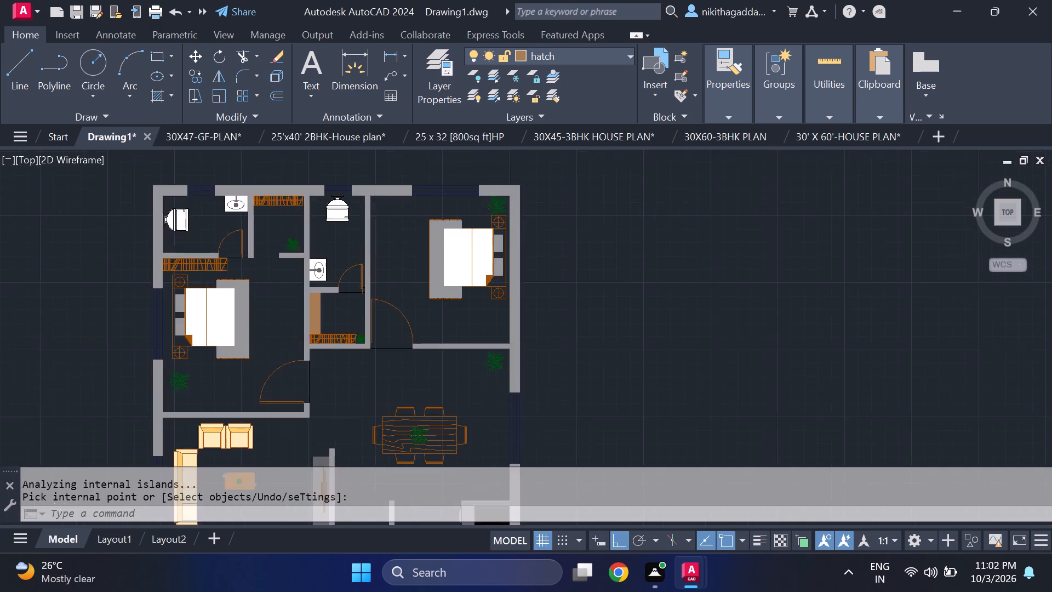
text(hatch)
key(Return)
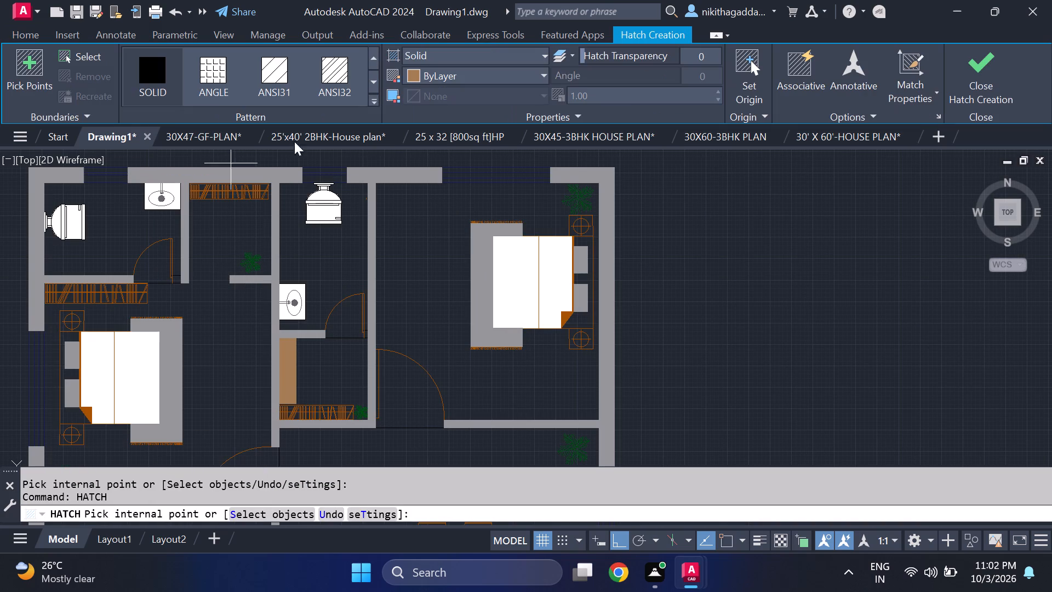
click(500, 75)
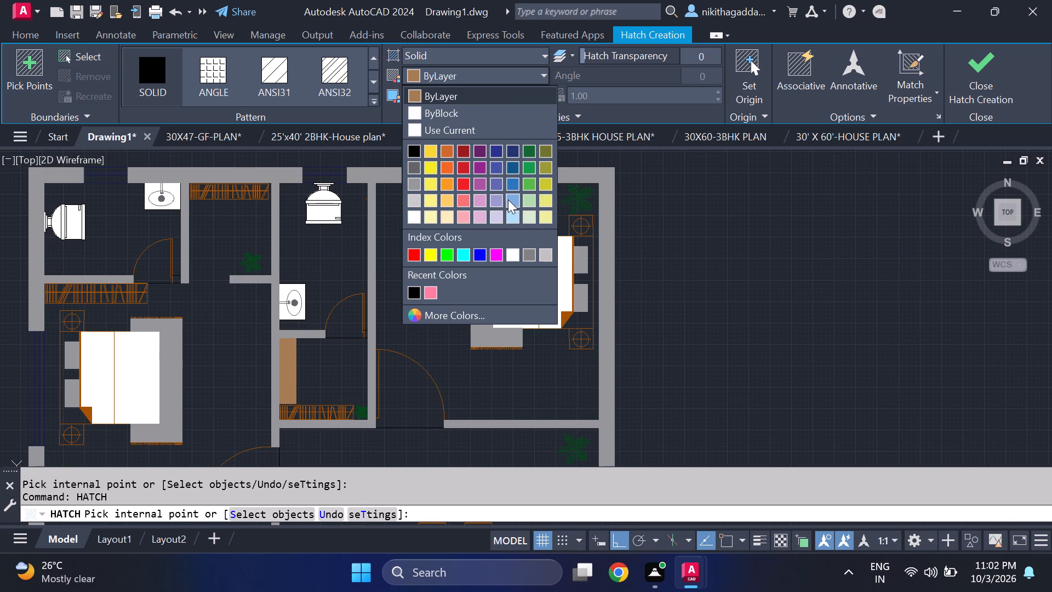
drag(508, 200, 501, 202)
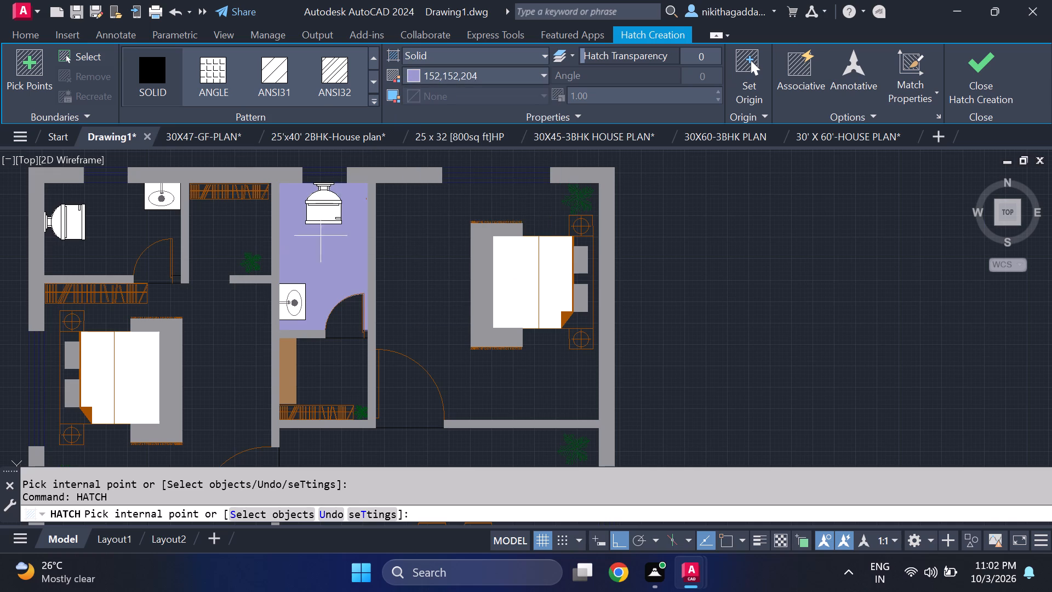
click(539, 75)
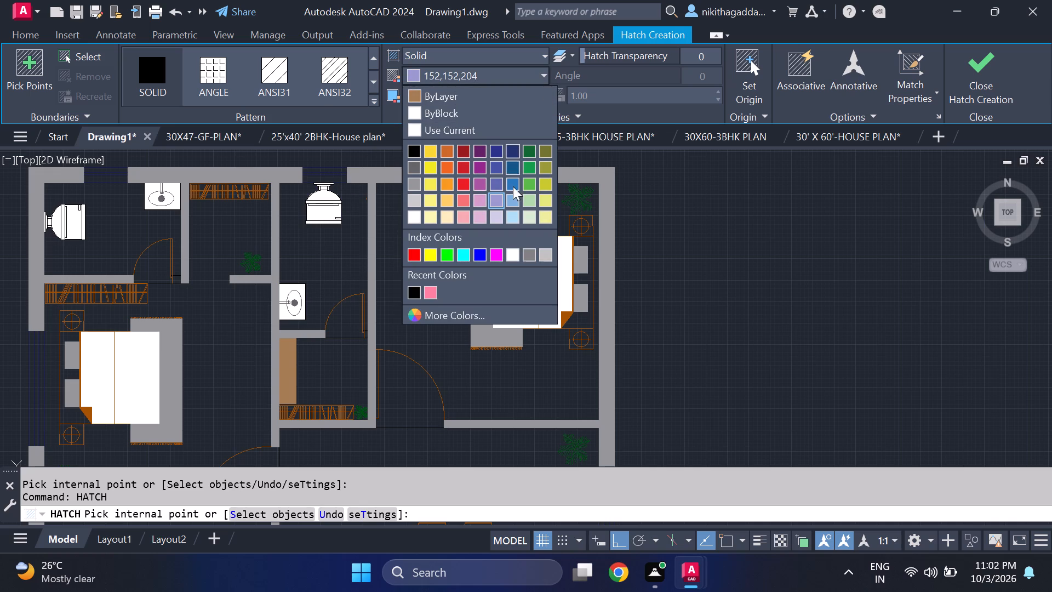
click(513, 198)
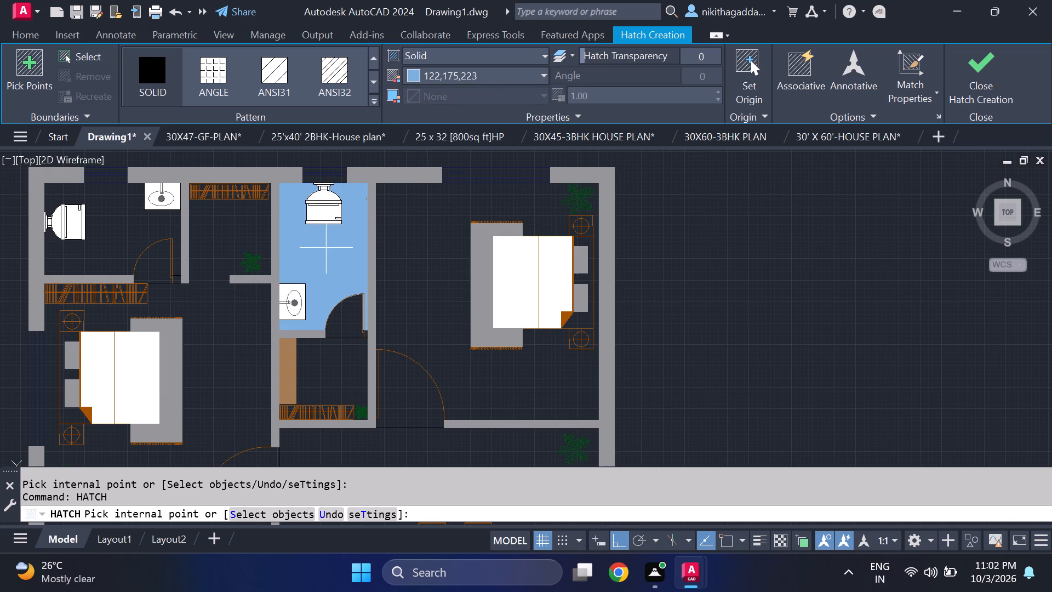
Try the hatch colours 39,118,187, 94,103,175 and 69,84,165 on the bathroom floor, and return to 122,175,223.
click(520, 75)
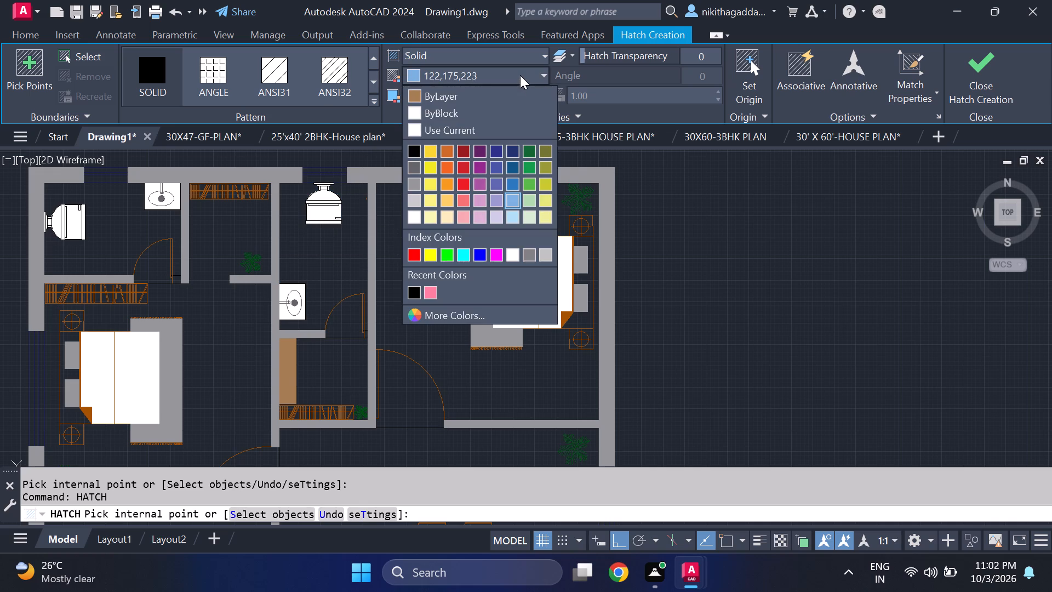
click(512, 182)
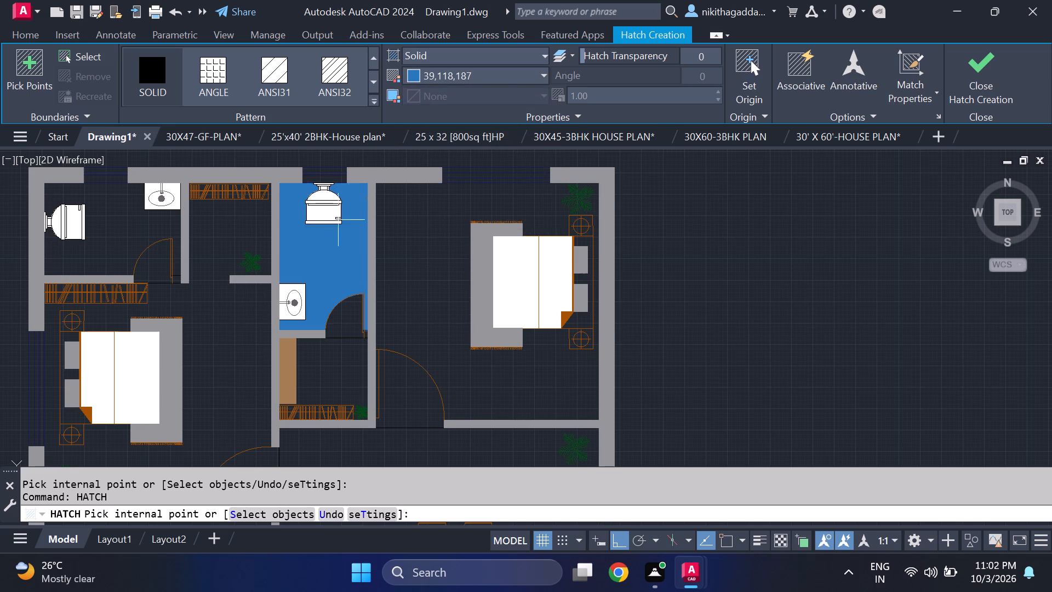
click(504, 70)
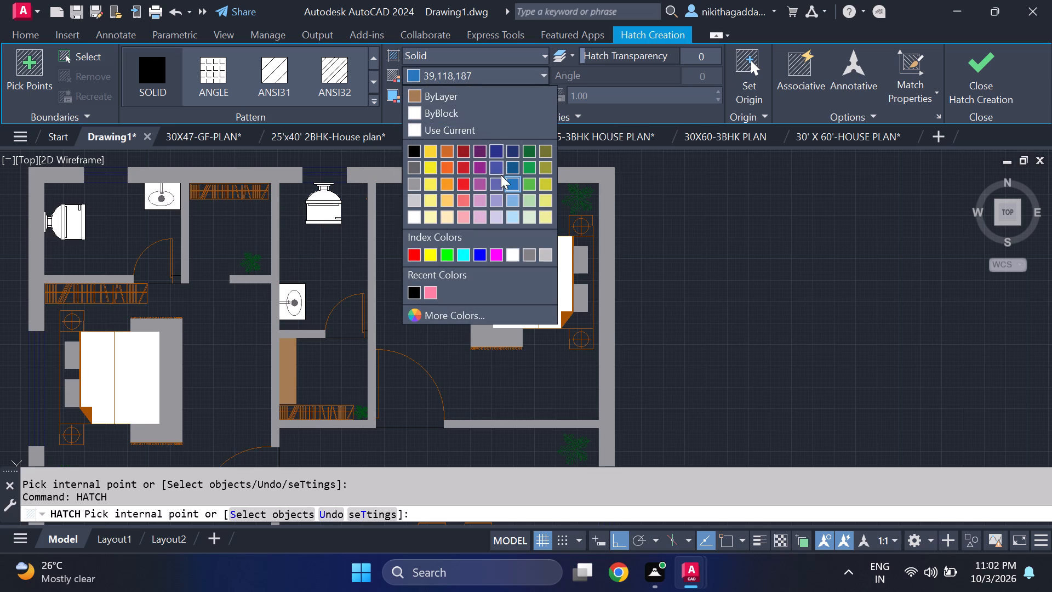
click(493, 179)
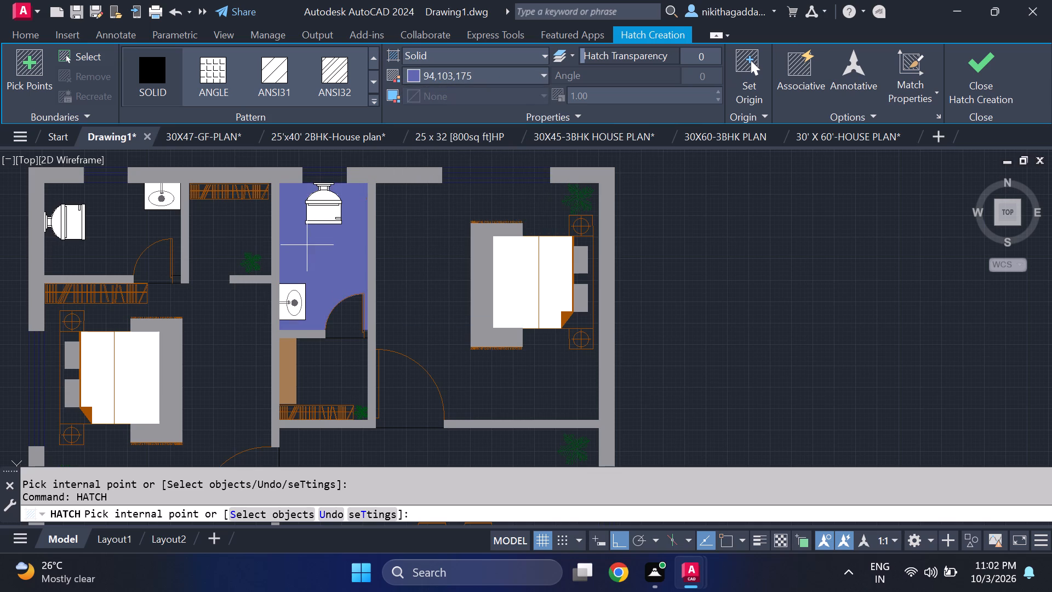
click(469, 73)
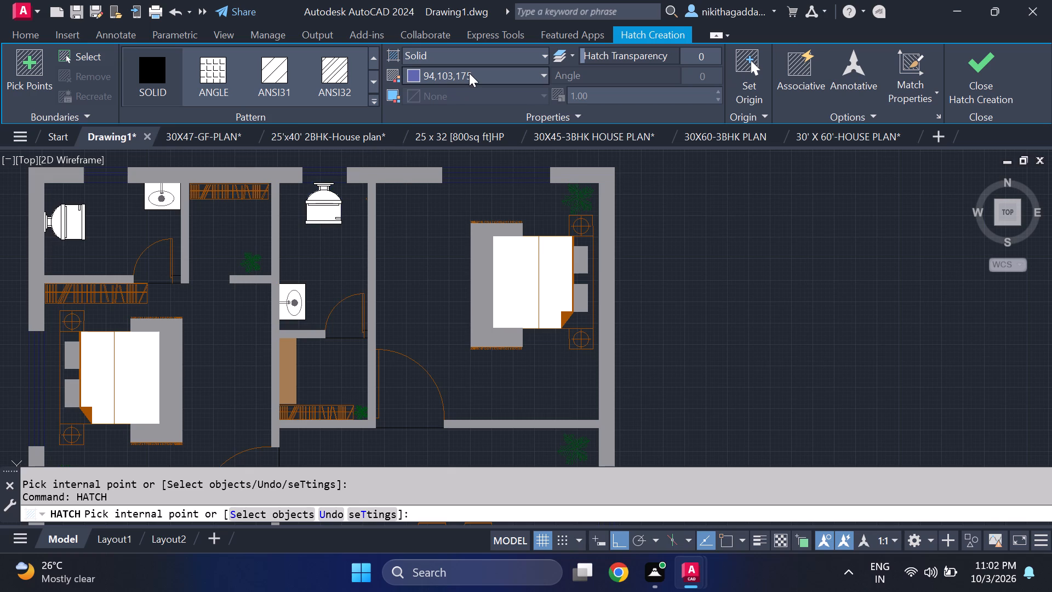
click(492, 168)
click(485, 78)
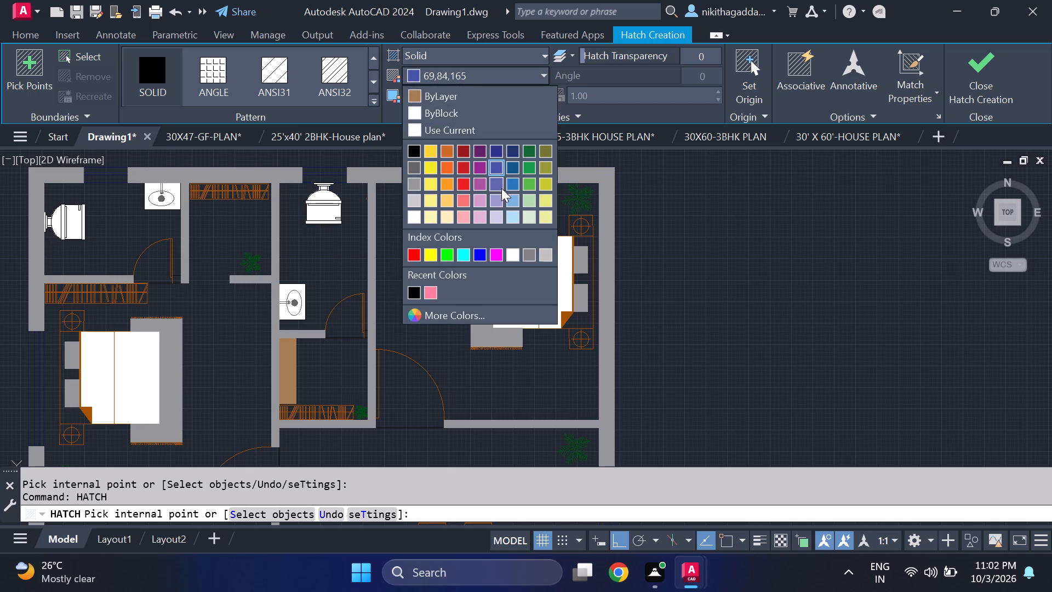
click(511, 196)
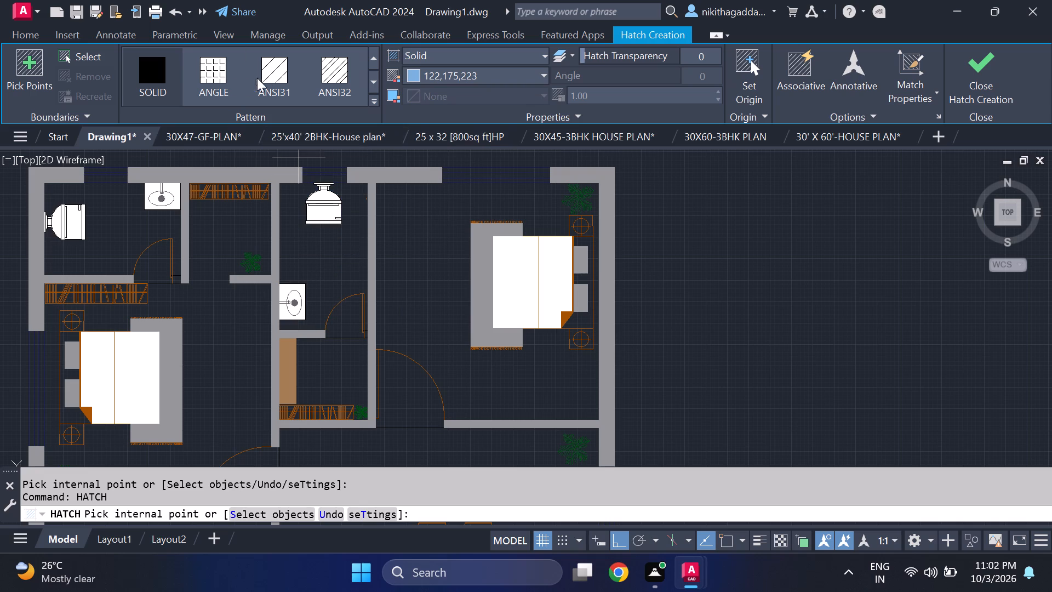
Fill both bathroom floors with the ANGLE hatch pattern at scale 10 and finish the hatch.
click(219, 78)
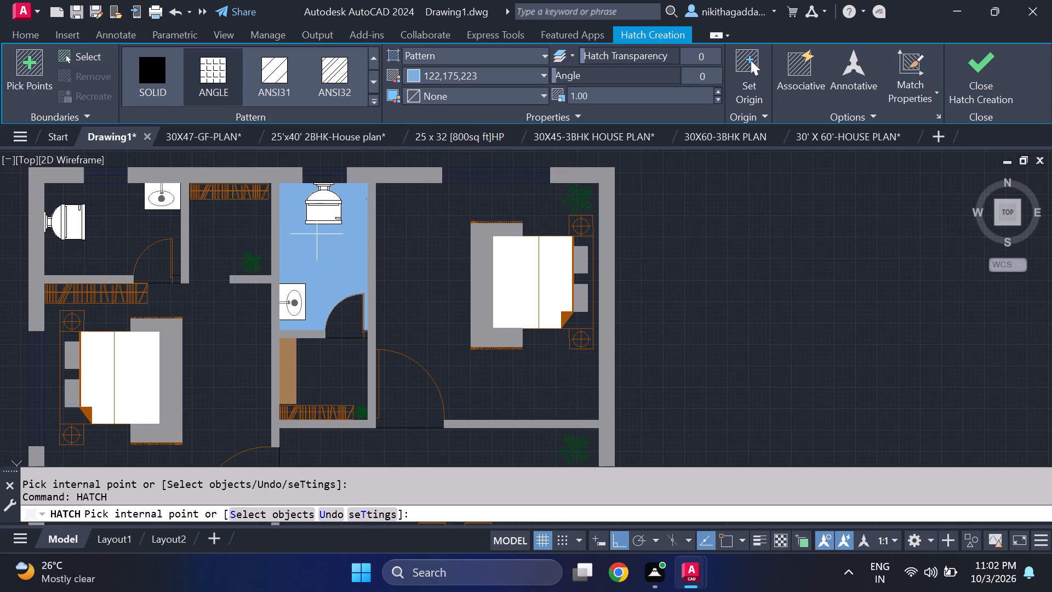
click(317, 234)
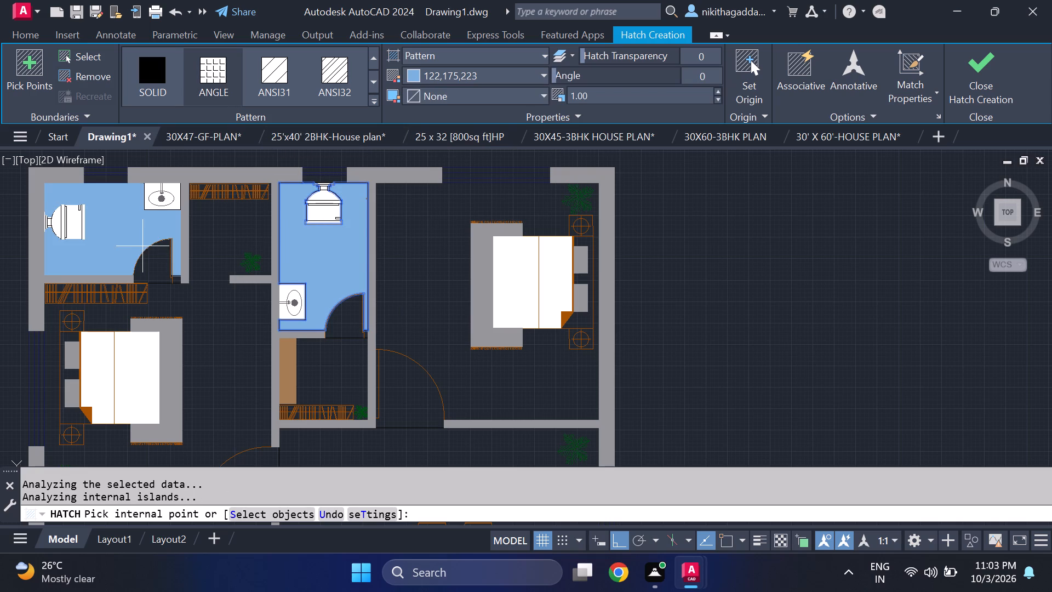
click(202, 74)
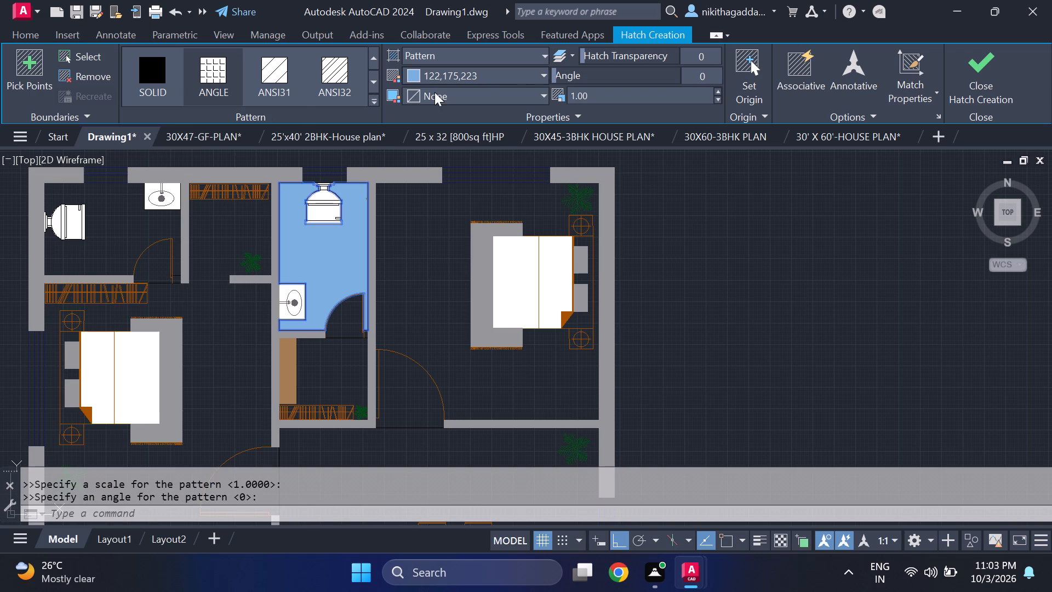
click(613, 91)
key(Delete)
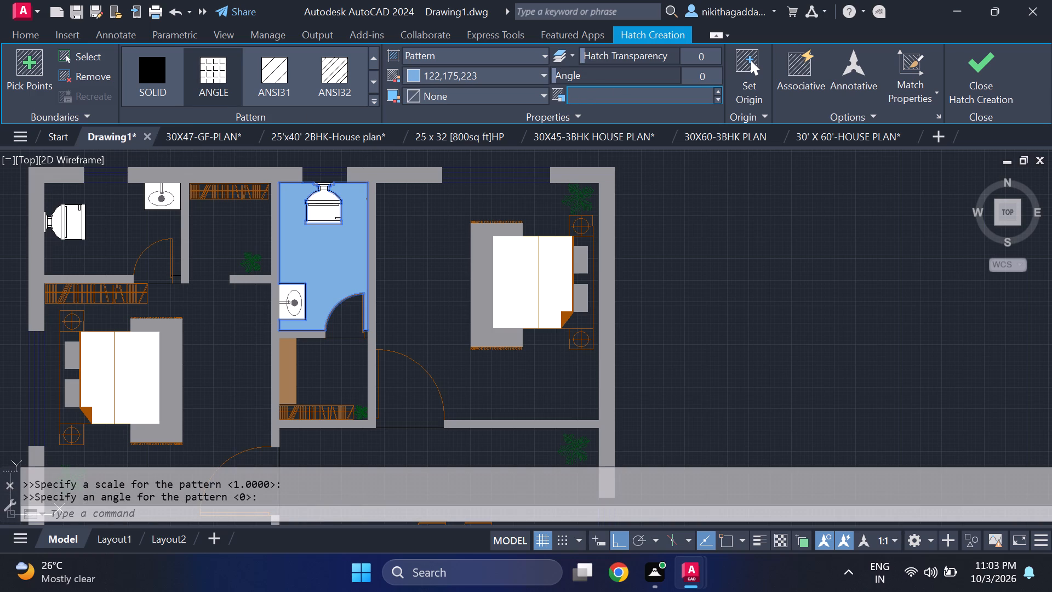
text(10)
key(Return)
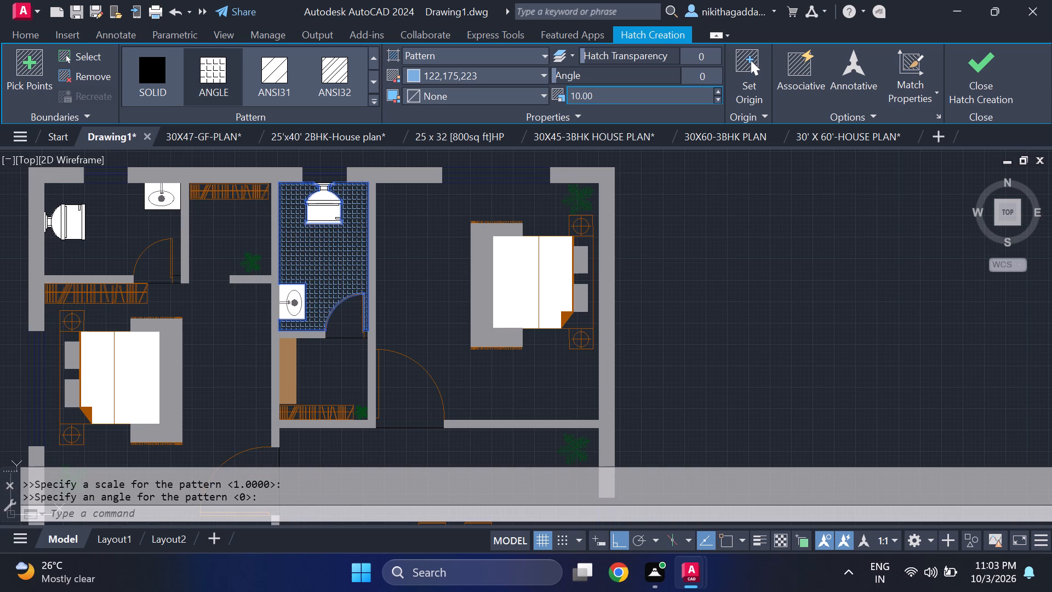
click(102, 218)
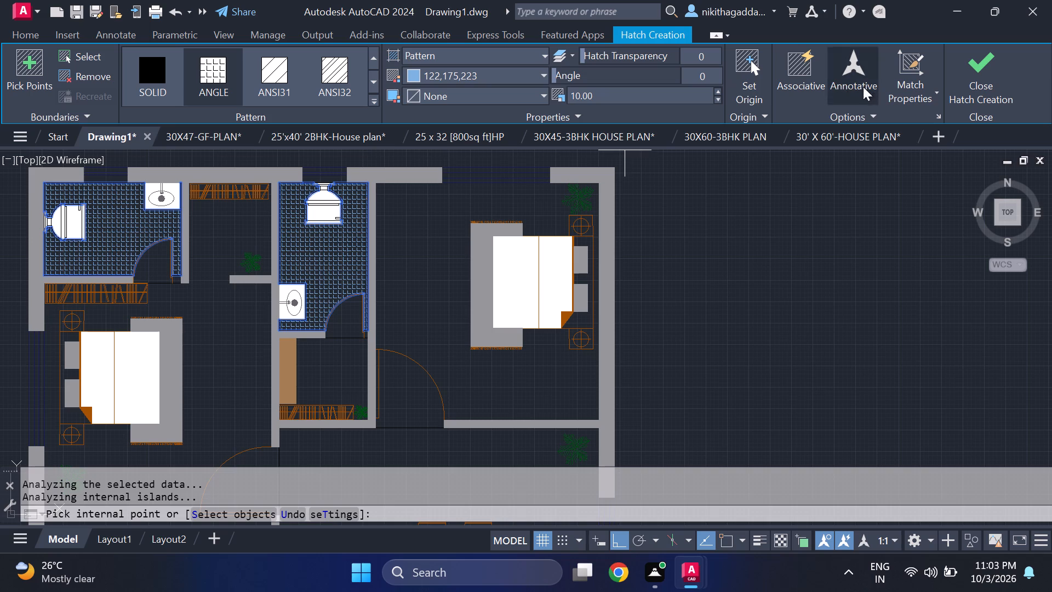
click(962, 80)
Examine the bathroom floor hatches up close and within the whole floor plan.
scroll(398, 276, down, 2)
scroll(356, 272, up, 1)
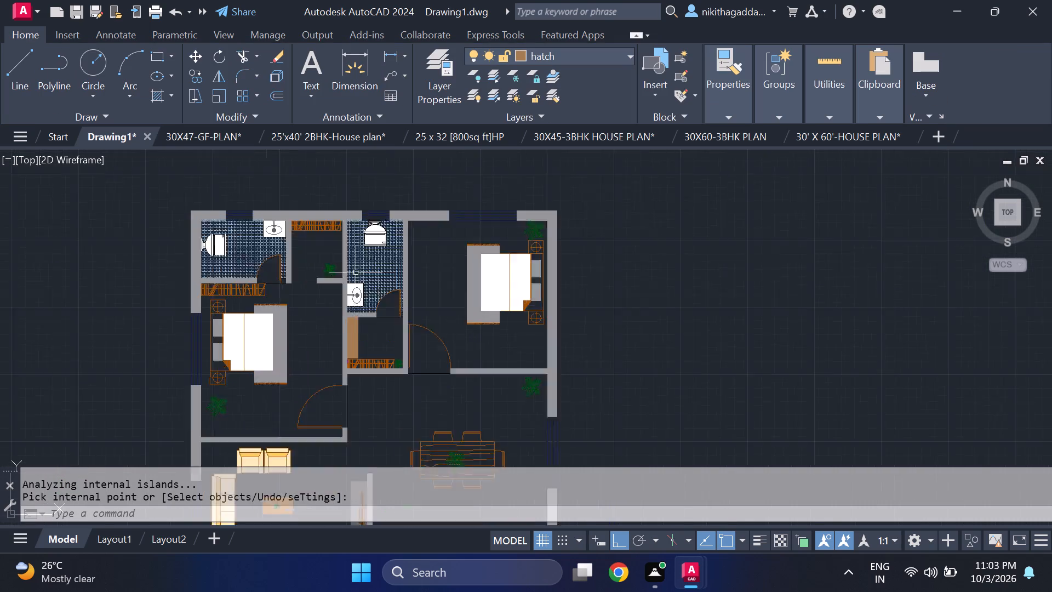
scroll(356, 272, up, 1)
scroll(364, 272, down, 2)
middle_drag(410, 343, 386, 305)
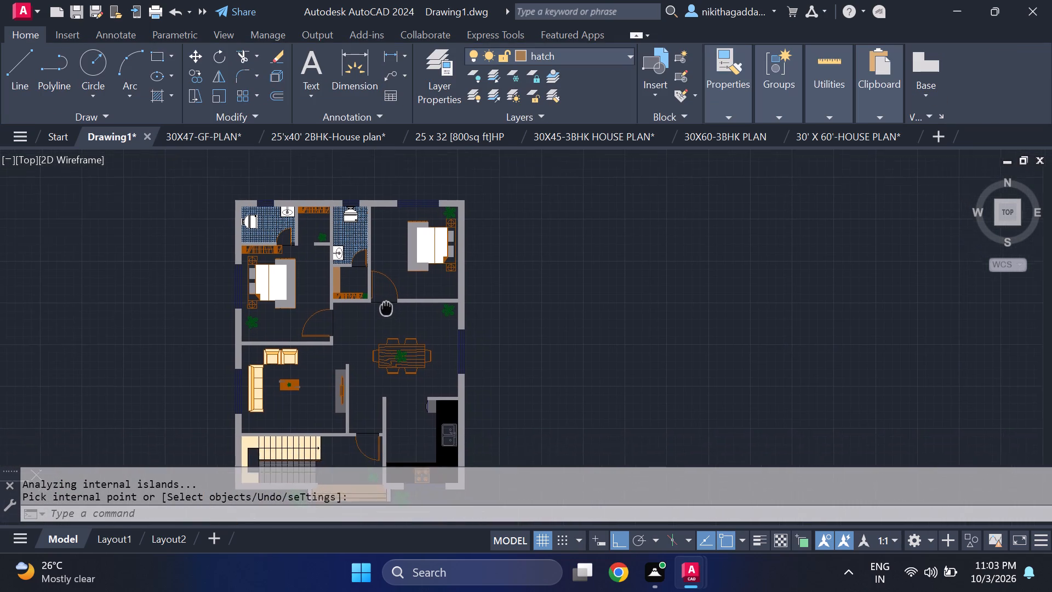
middle_drag(386, 305, 415, 303)
middle_click(415, 303)
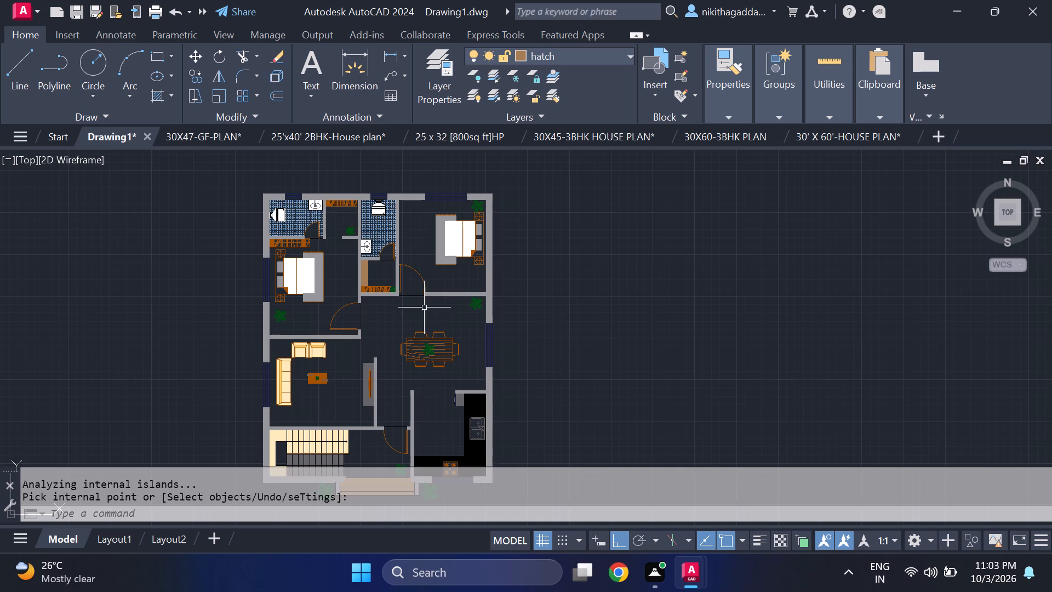
scroll(404, 277, up, 1)
scroll(404, 277, down, 2)
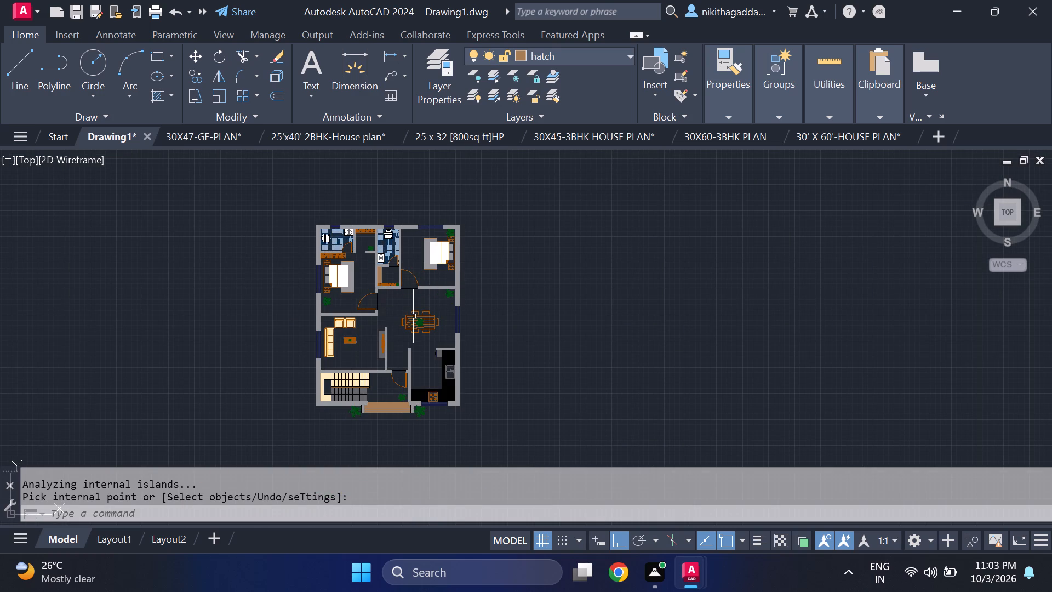
scroll(426, 360, up, 2)
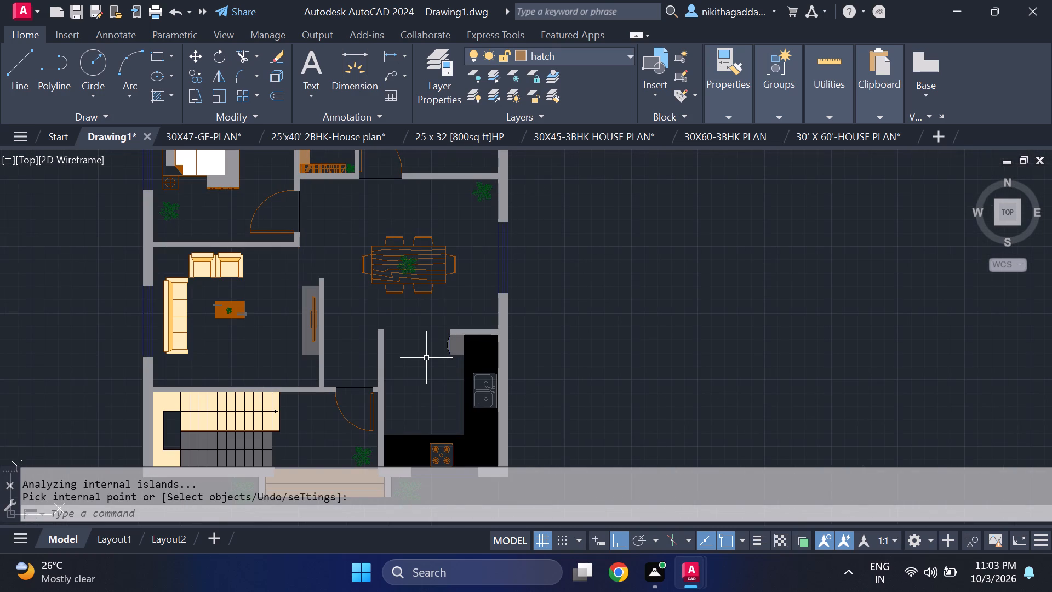
scroll(426, 356, down, 2)
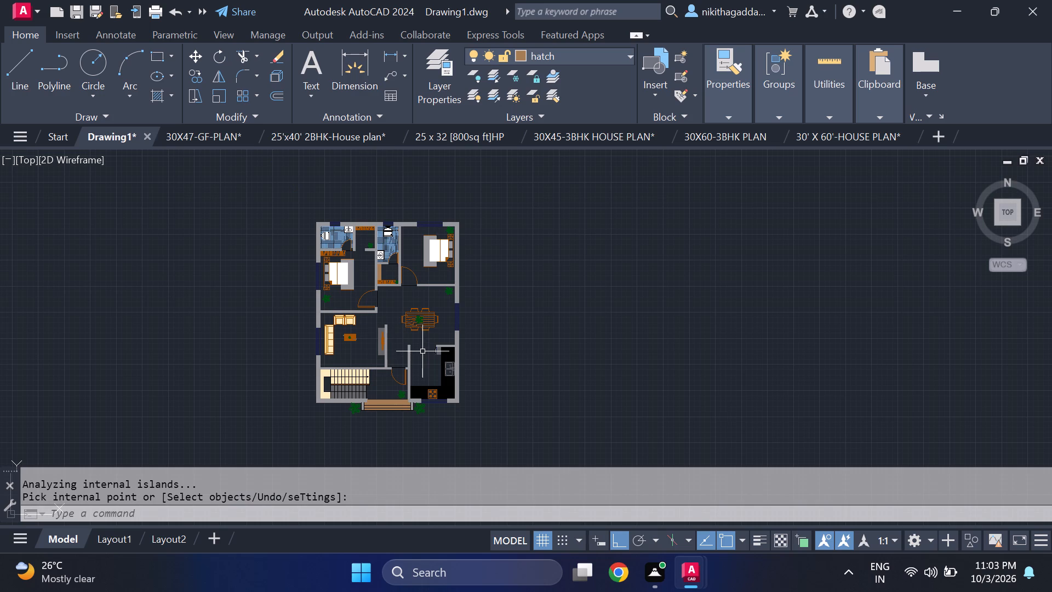
scroll(418, 333, up, 1)
middle_drag(418, 333, 427, 340)
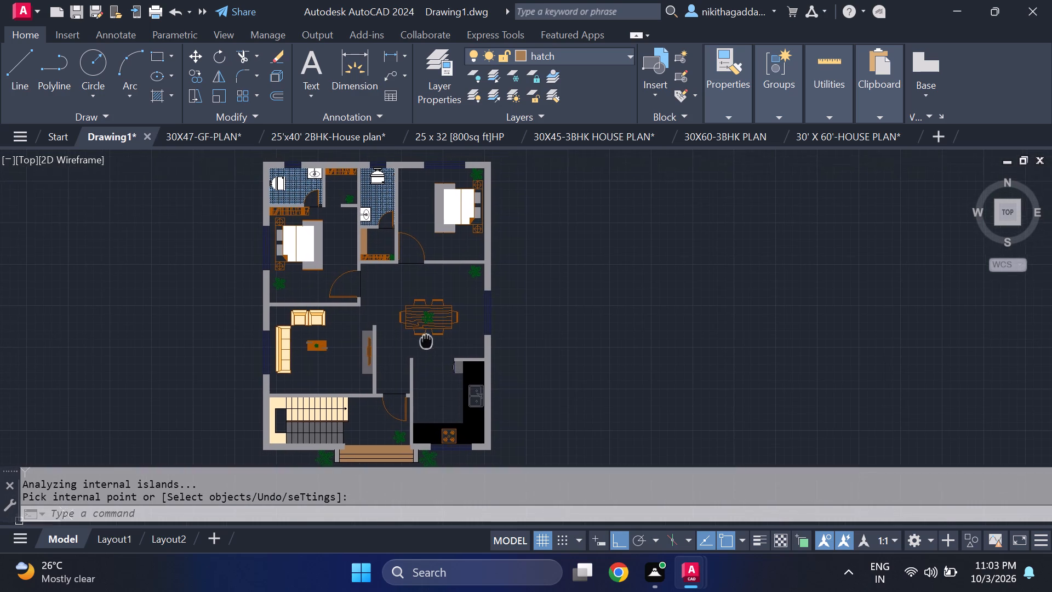
middle_drag(427, 340, 430, 343)
scroll(379, 185, up, 5)
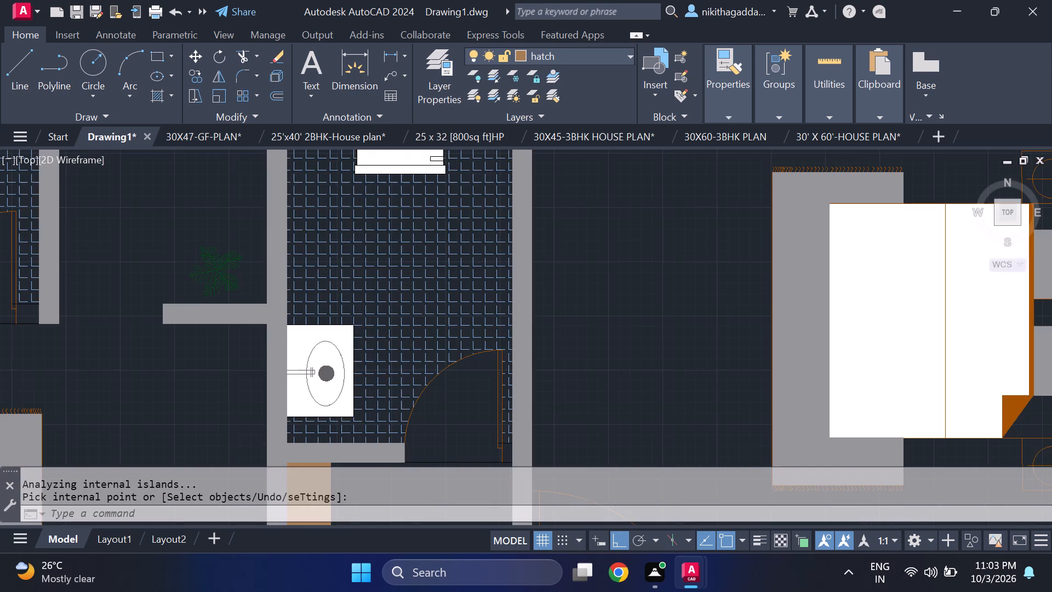
scroll(375, 202, down, 4)
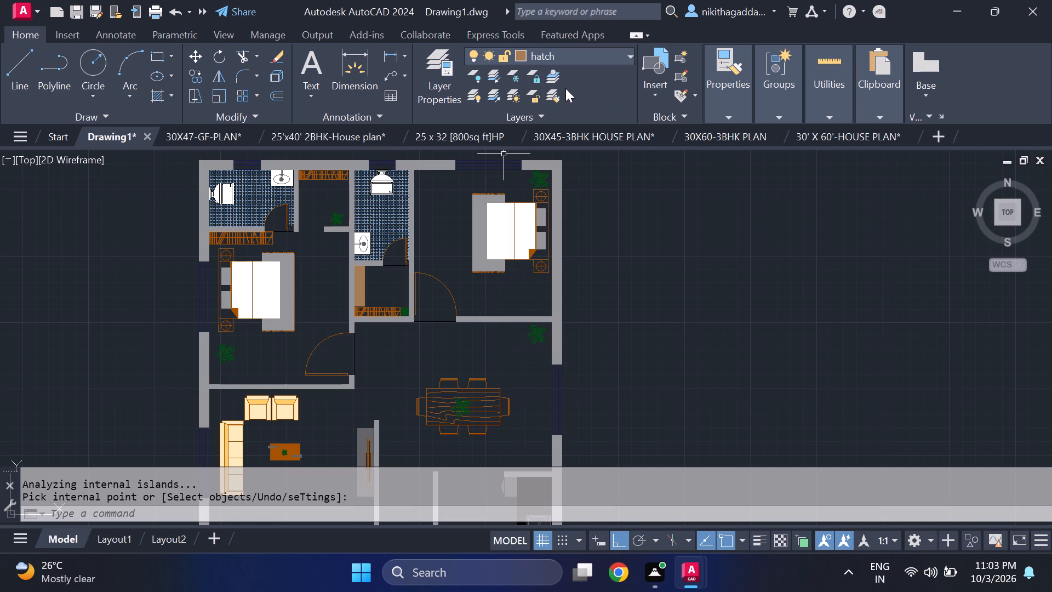
Make the text layer current and add a horizontal linear dimension for the overall house width above the top outer wall.
click(596, 52)
click(541, 172)
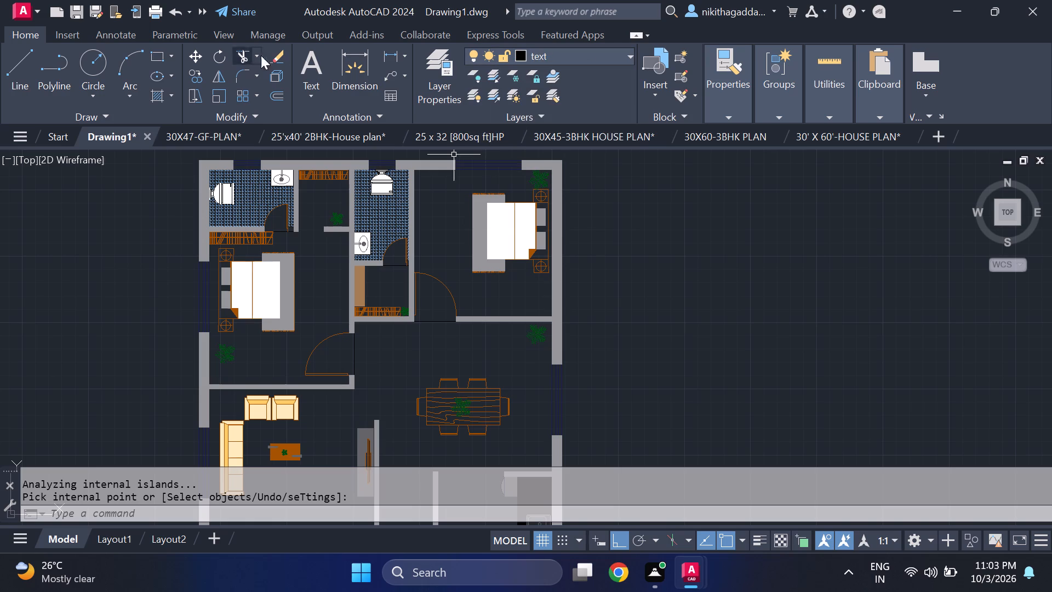
click(390, 52)
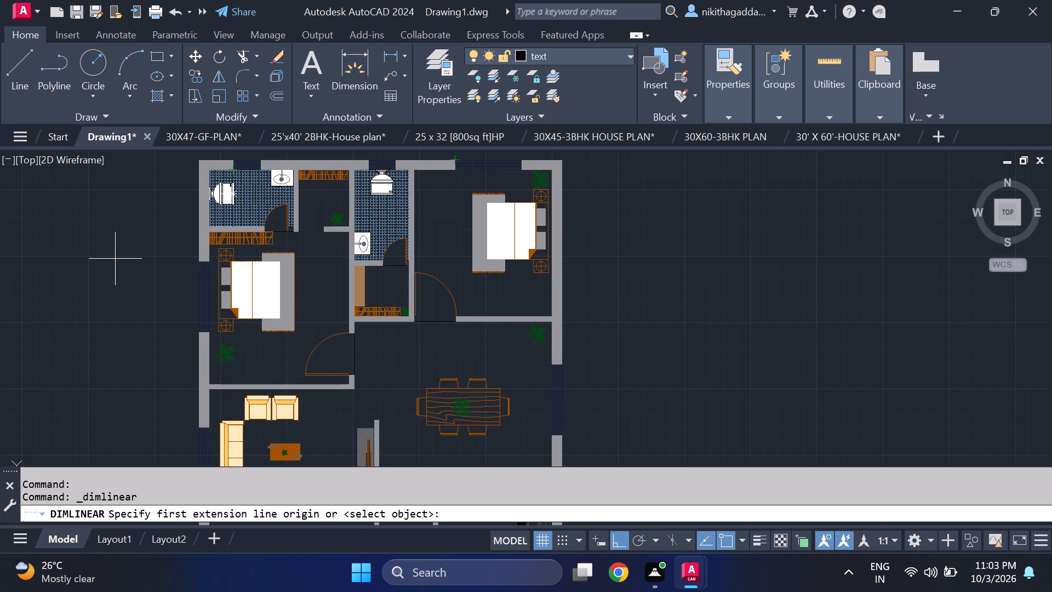
middle_drag(113, 258, 116, 332)
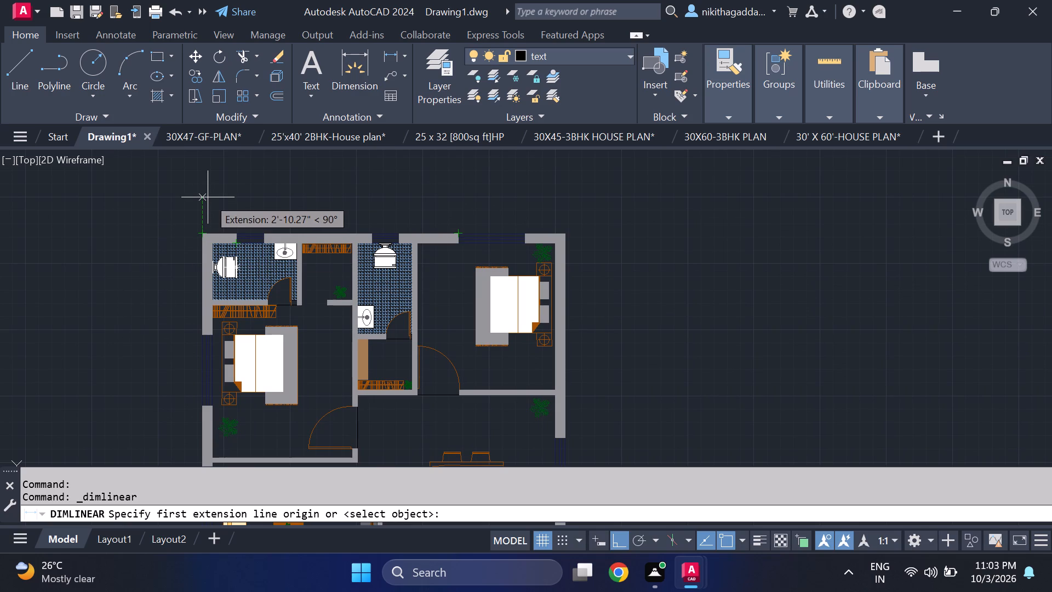
click(208, 197)
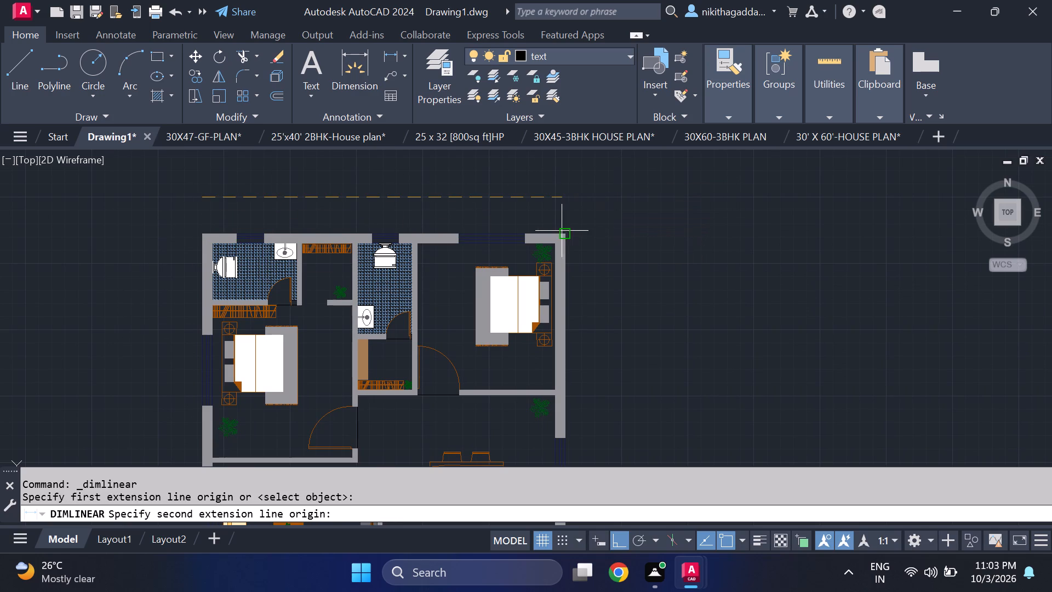
click(565, 193)
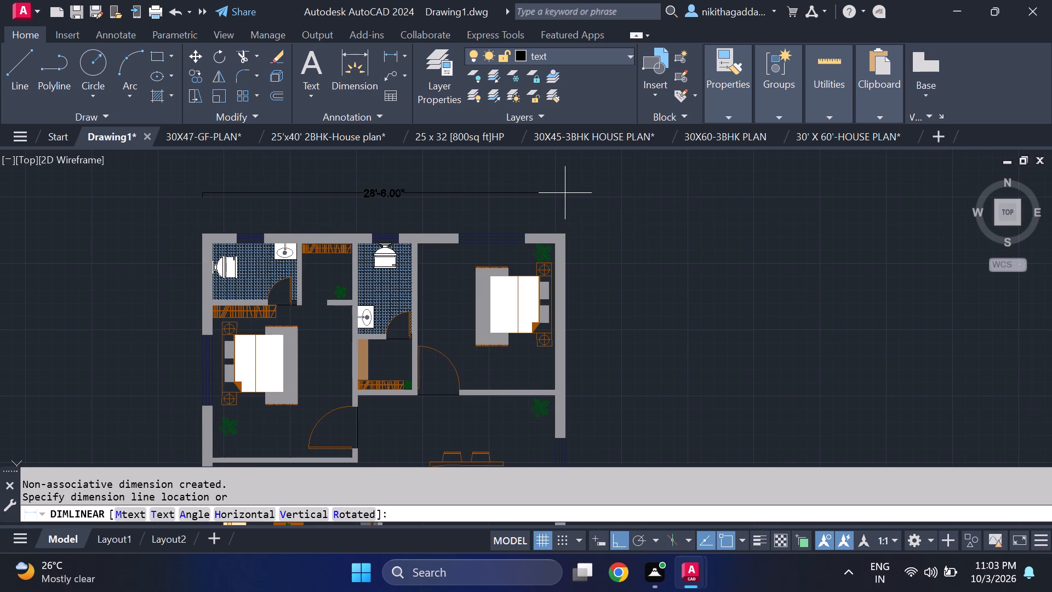
click(565, 193)
Add a vertical linear dimension for the overall house depth alongside the plan's left outer wall.
click(398, 53)
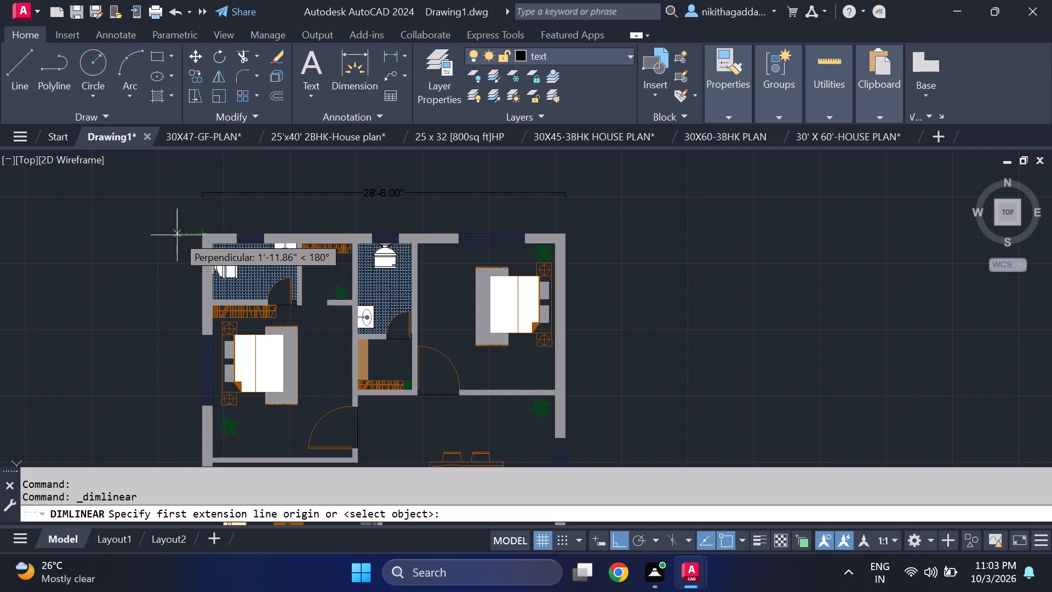
click(177, 234)
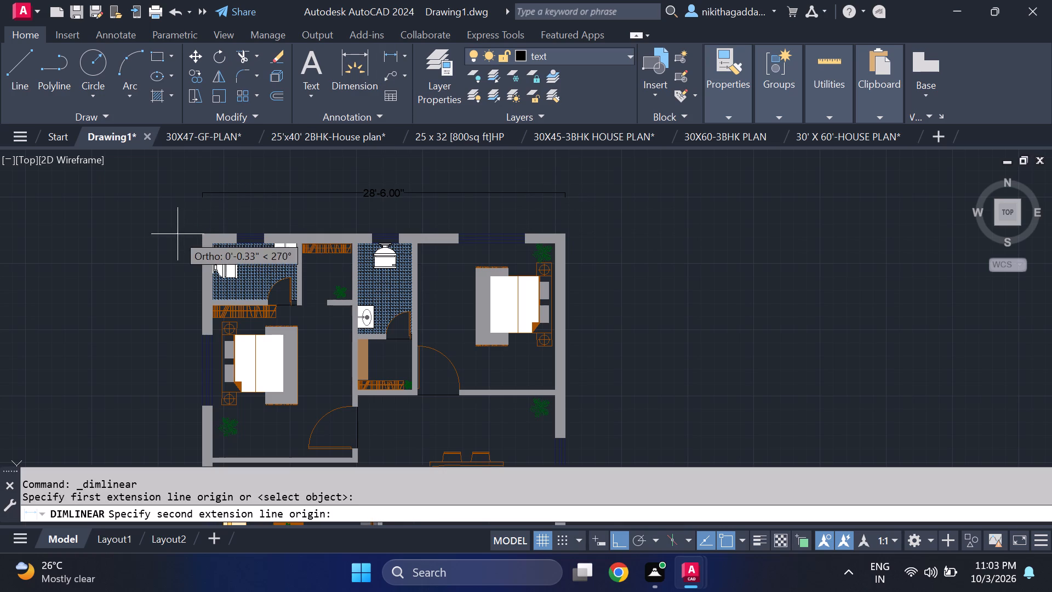
scroll(182, 261, down, 3)
scroll(187, 396, up, 2)
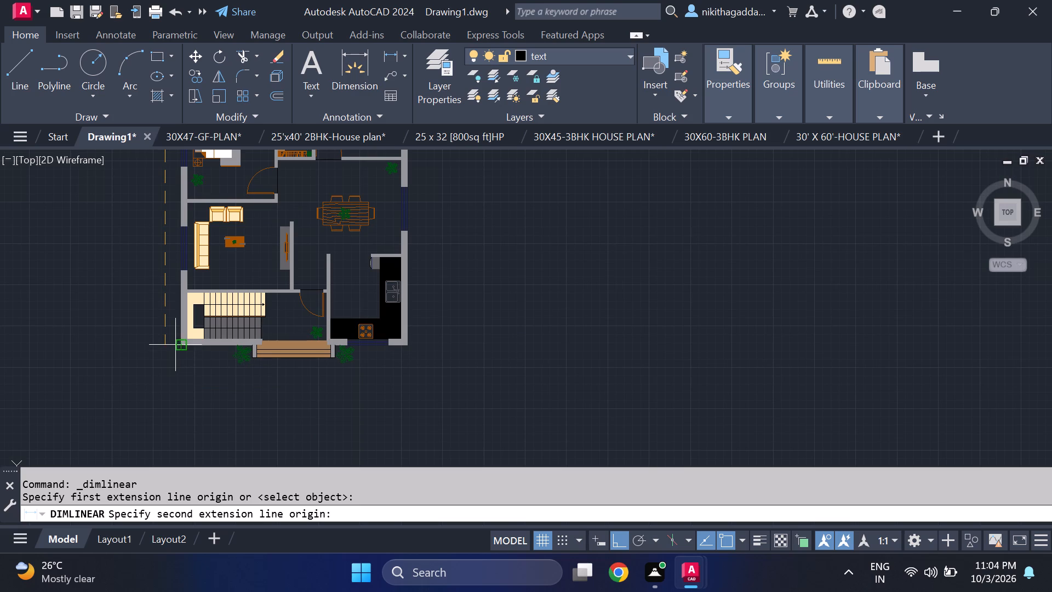
click(165, 348)
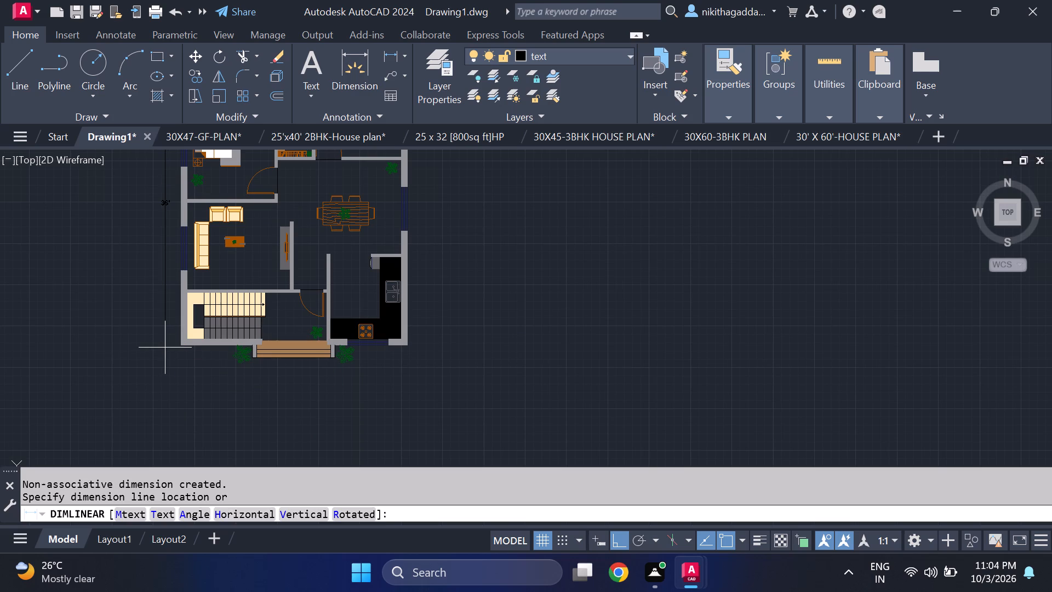
click(165, 348)
click(165, 348)
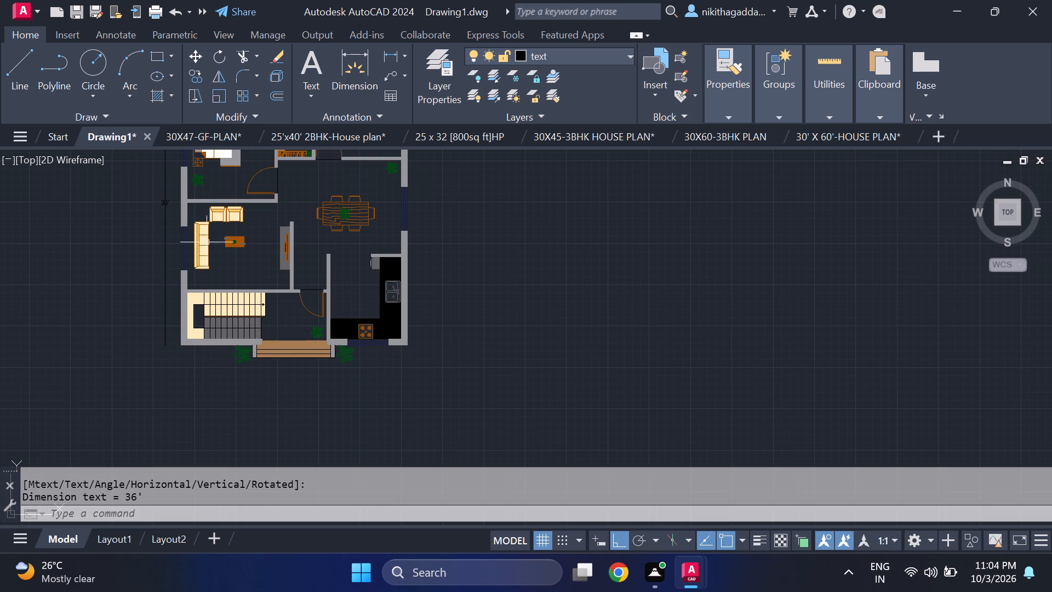
Examine the new overall dimensions up close and within the whole floor plan.
scroll(167, 185, up, 2)
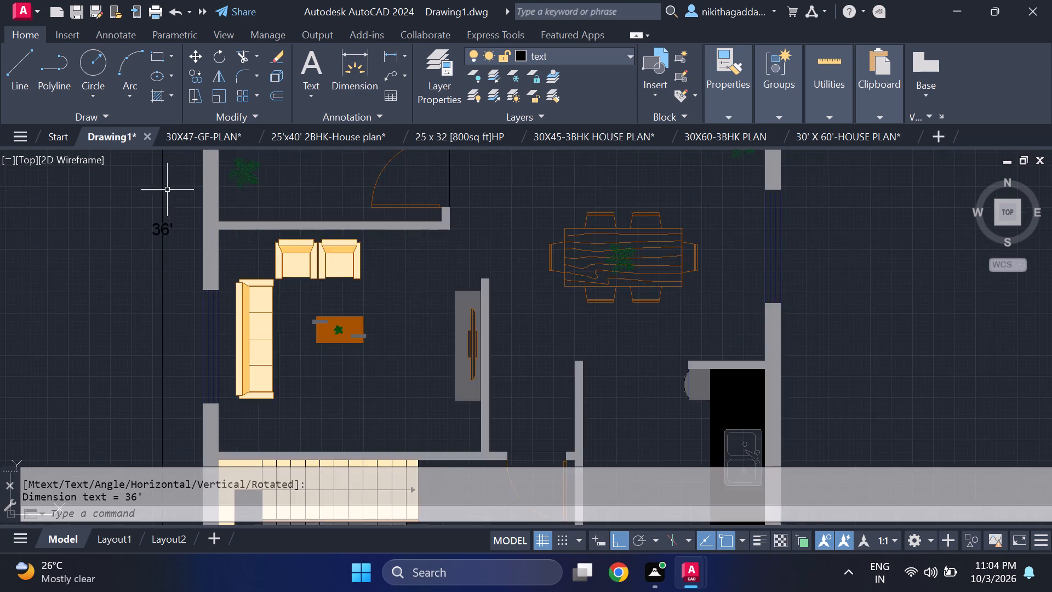
scroll(169, 196, down, 2)
middle_click(506, 243)
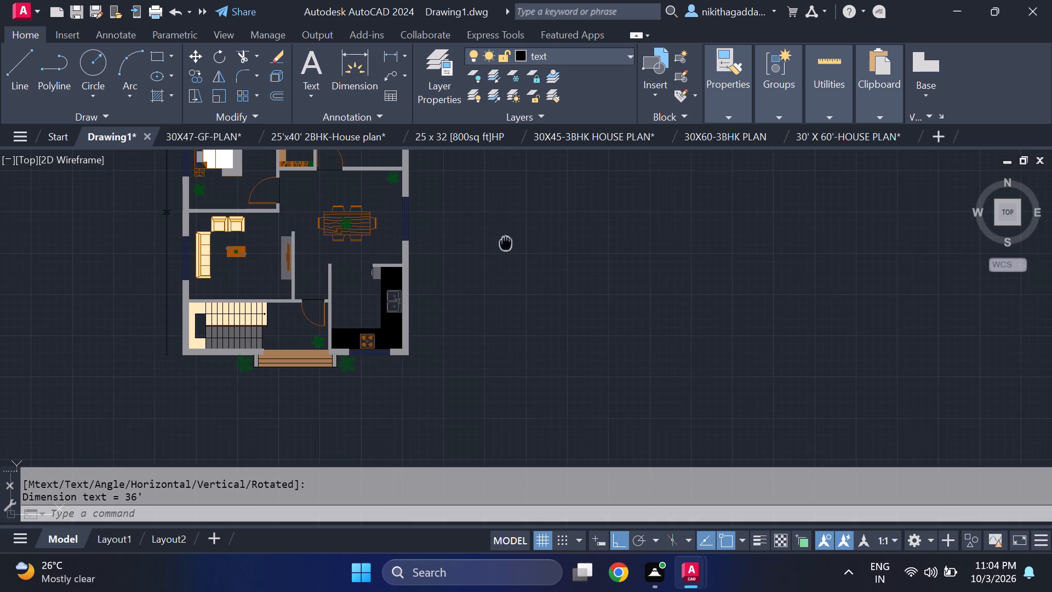
middle_click(505, 243)
scroll(519, 358, up, 1)
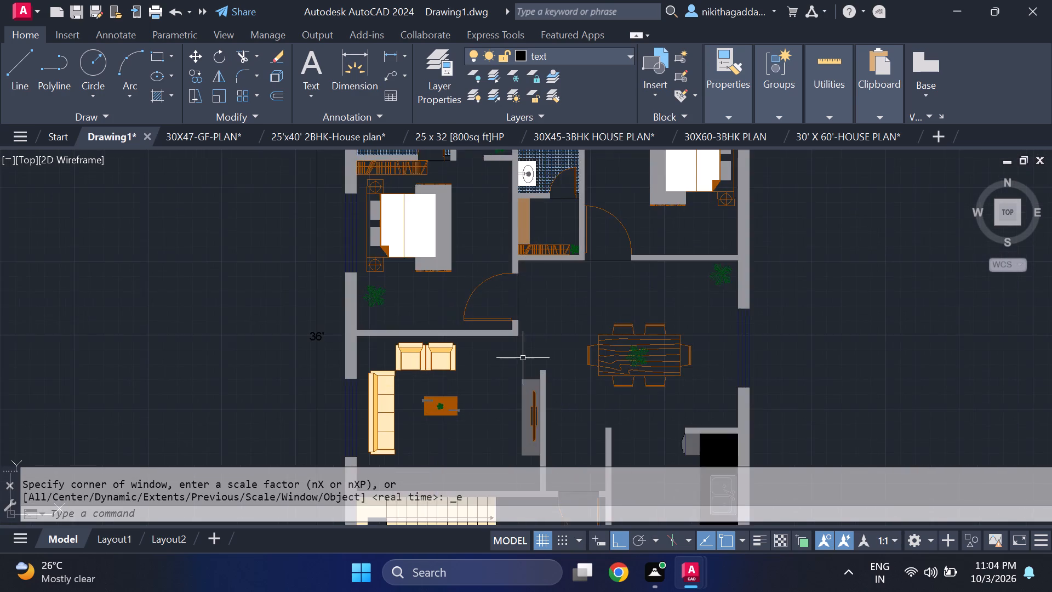
scroll(523, 358, down, 2)
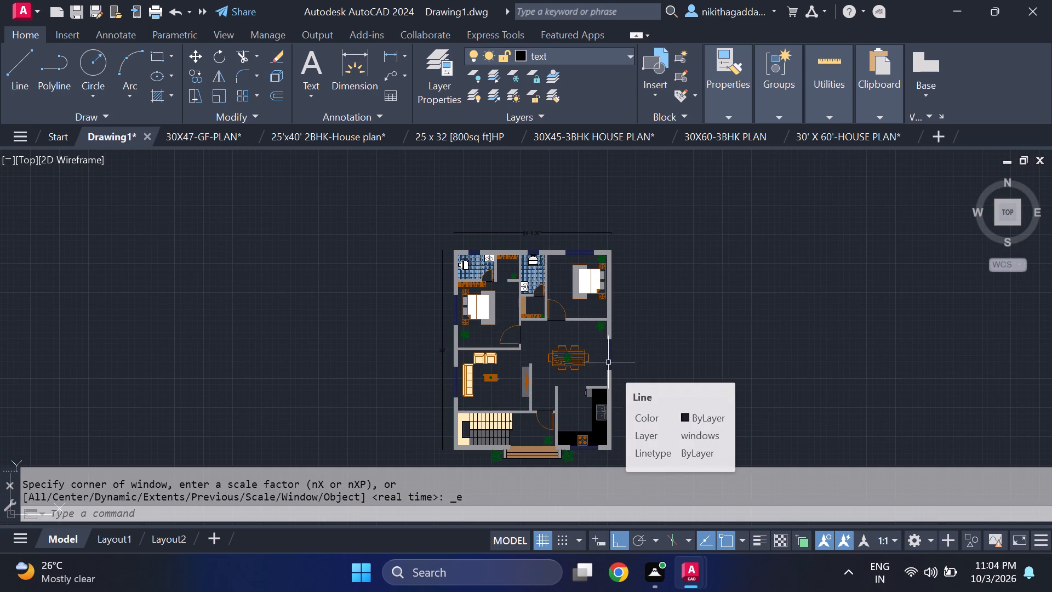
scroll(608, 363, up, 1)
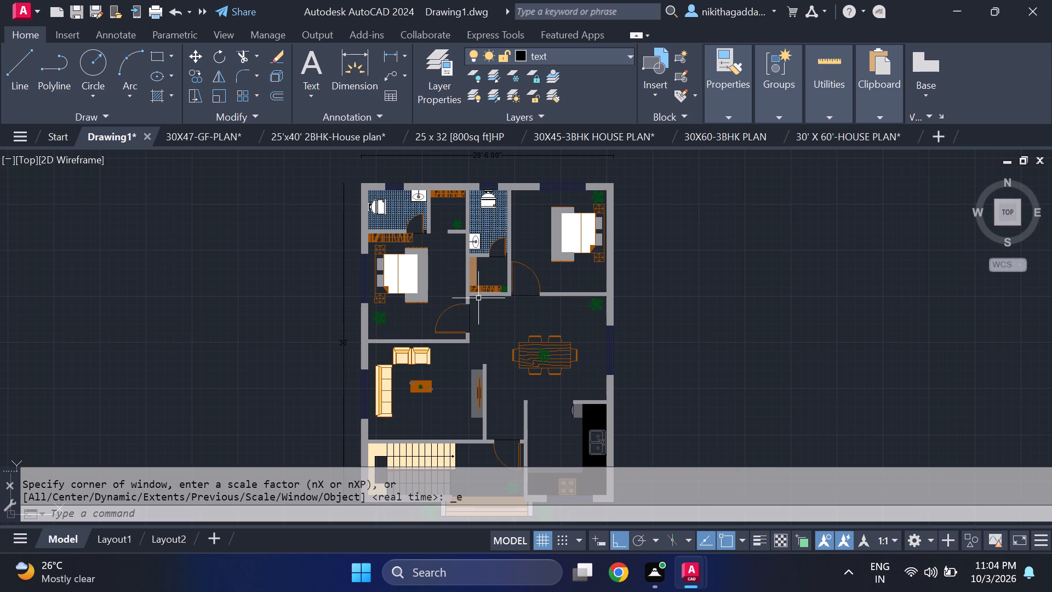
Copy the LIVING ROOM label and its size text from the 30X47-GF-PLAN drawing and paste them left of the plan in Drawing1.
click(197, 134)
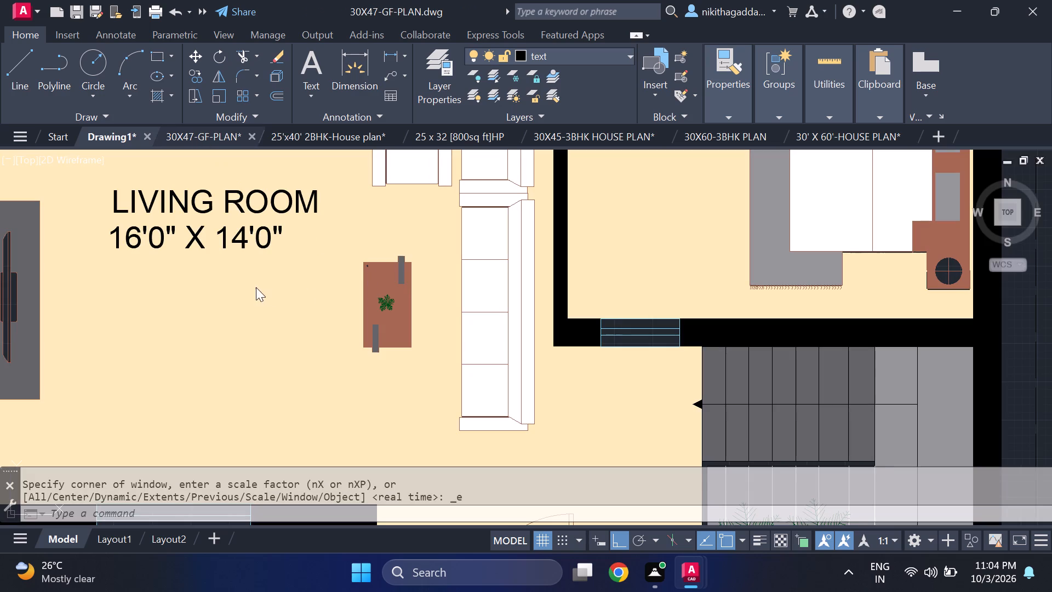
scroll(181, 212, down, 5)
scroll(134, 217, down, 3)
scroll(213, 304, down, 6)
scroll(204, 259, up, 3)
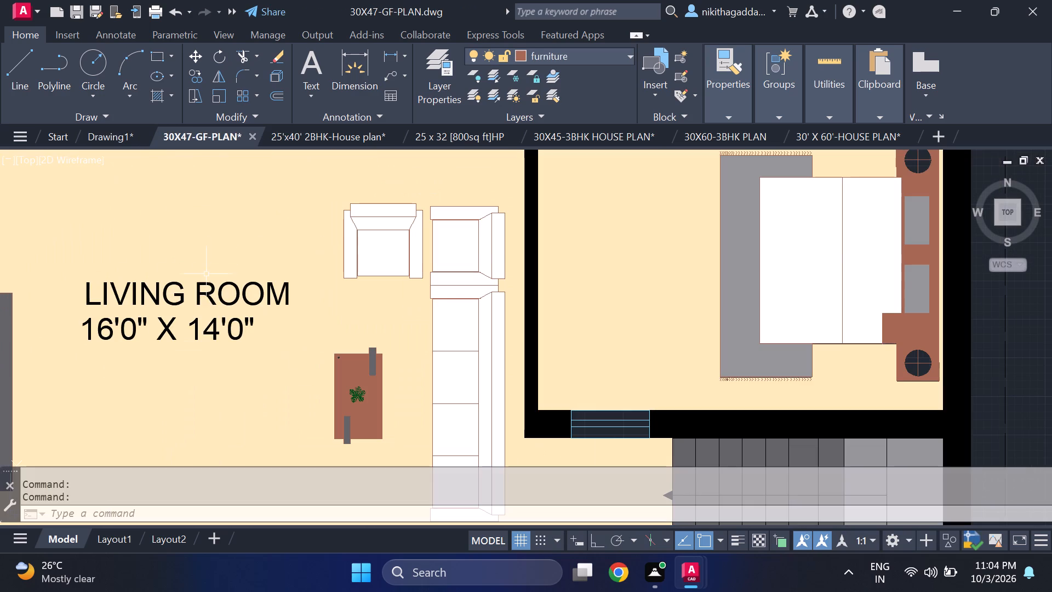
click(170, 298)
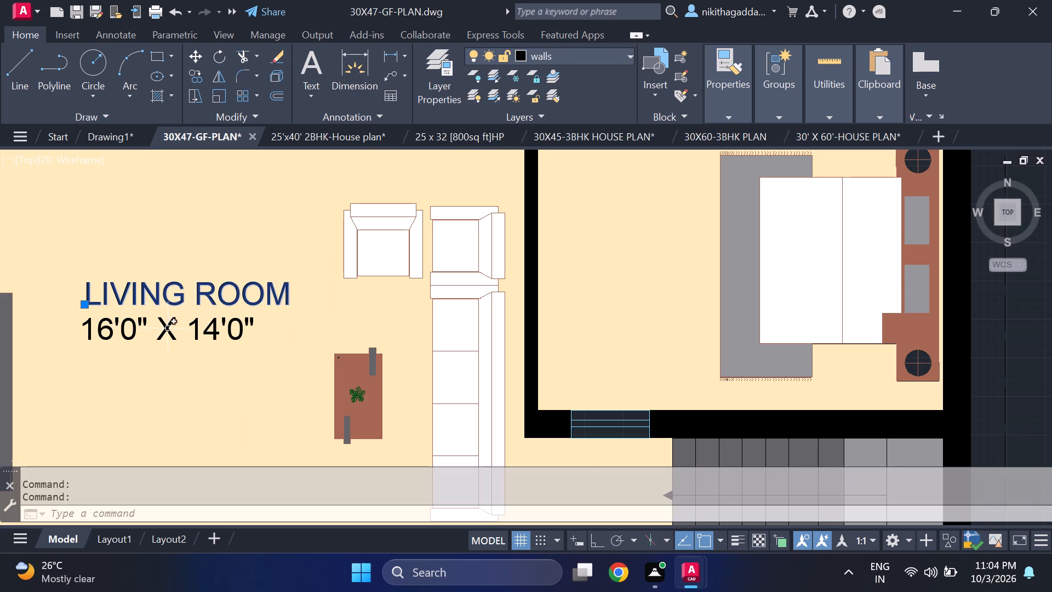
click(170, 326)
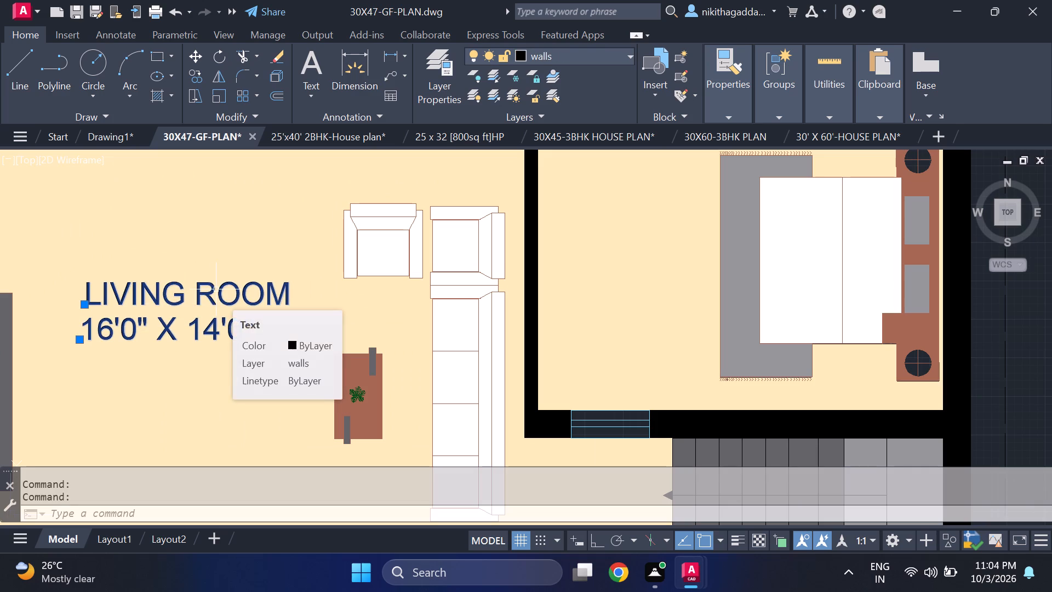
key(ctrl+c)
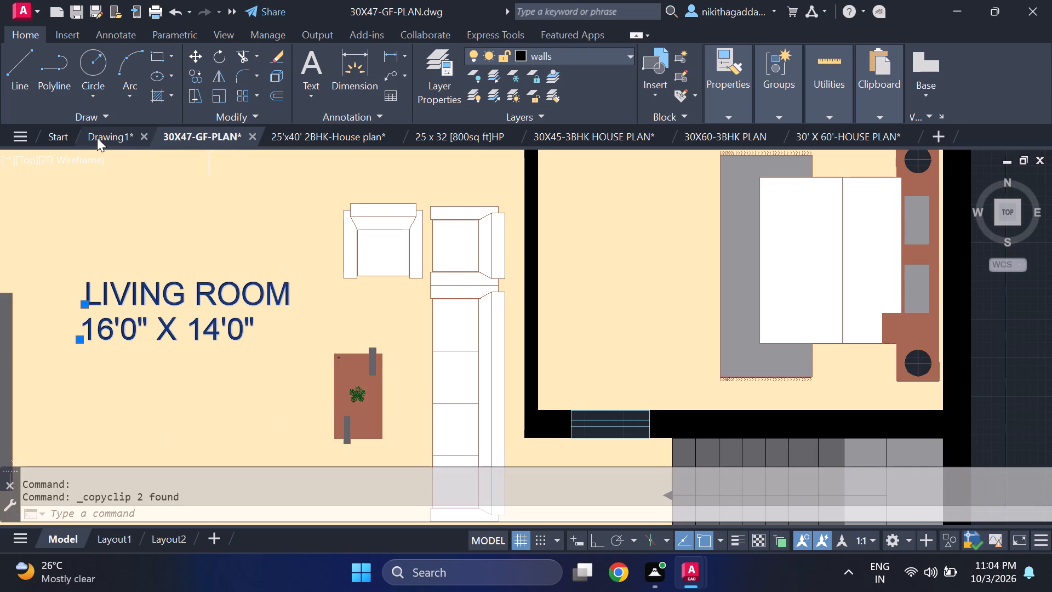
click(99, 139)
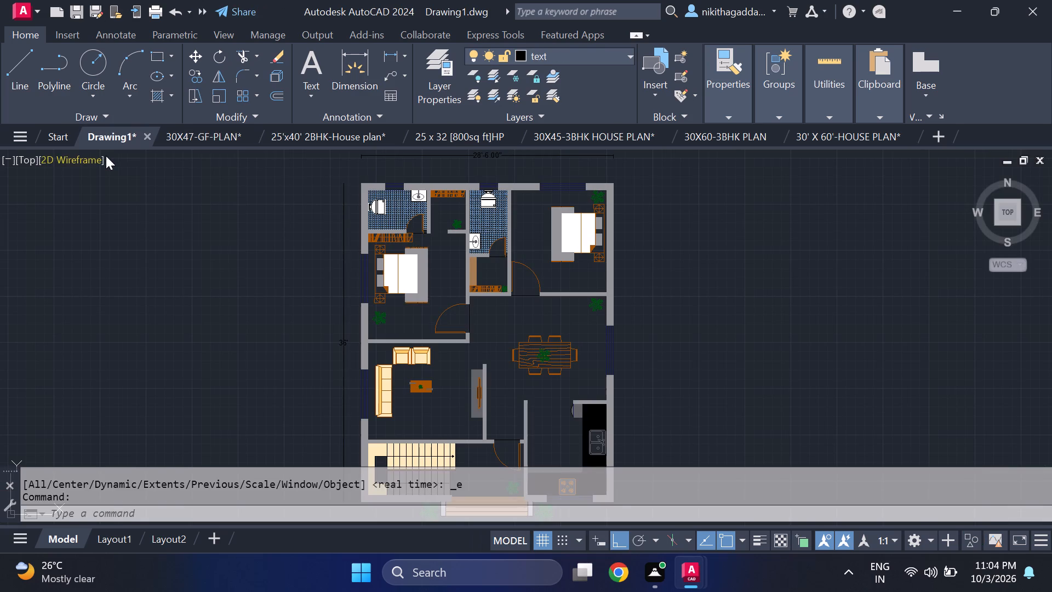
key(ctrl+v)
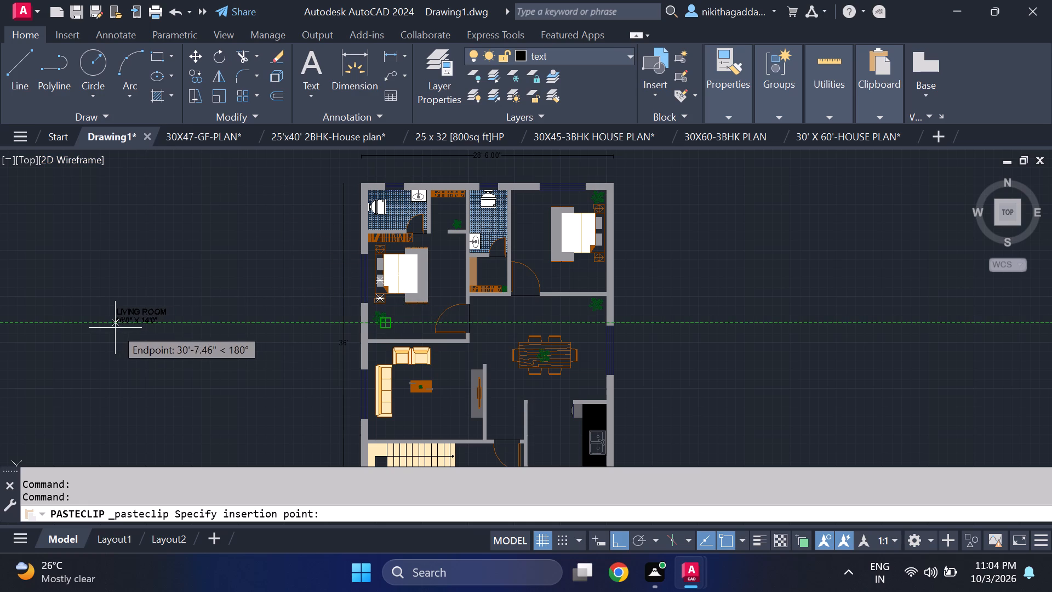
click(117, 325)
Change the pasted room label to LIVING AREA.
scroll(142, 319, up, 3)
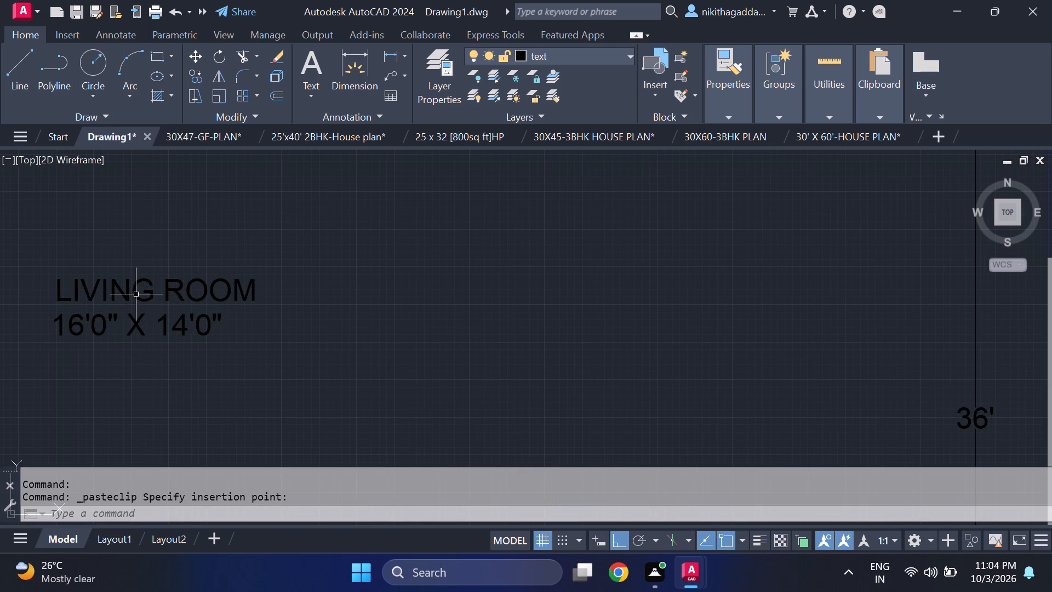
double_click(136, 291)
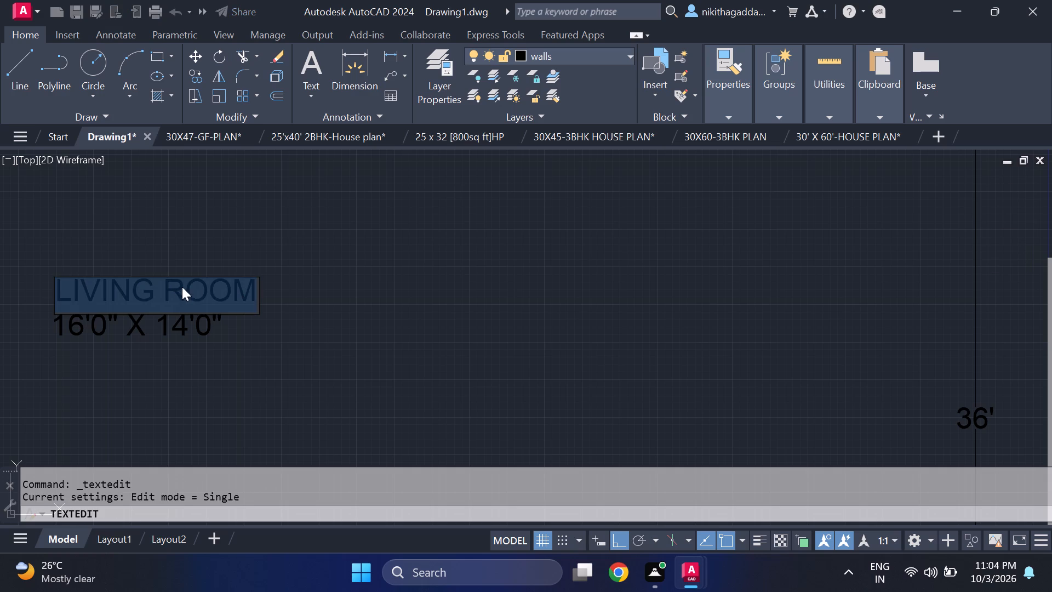
click(251, 290)
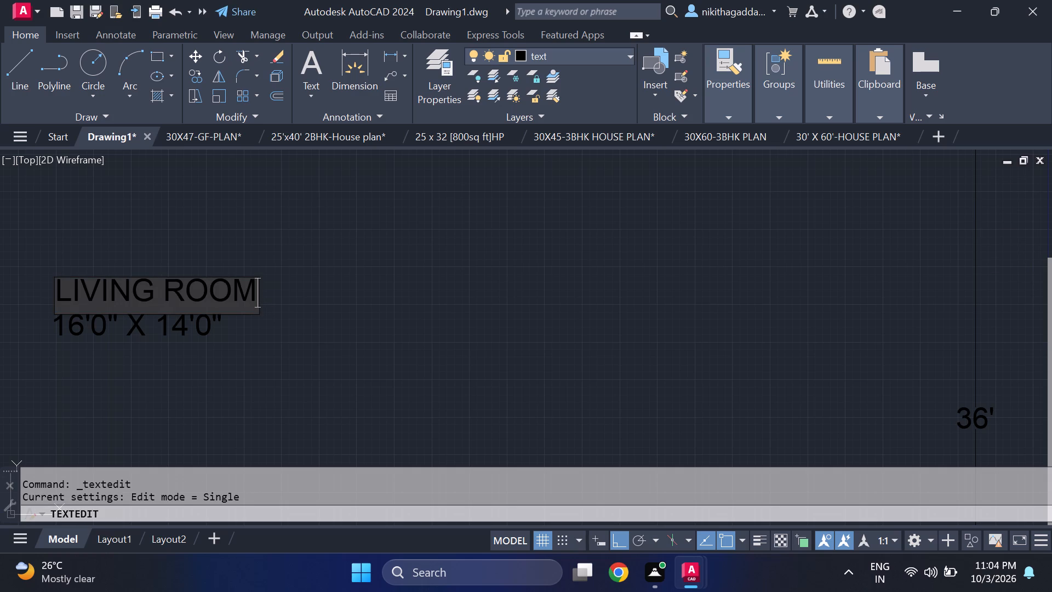
key(BackSpace)
key(BackSpace)
key(BackSpace)
key(BackSpace)
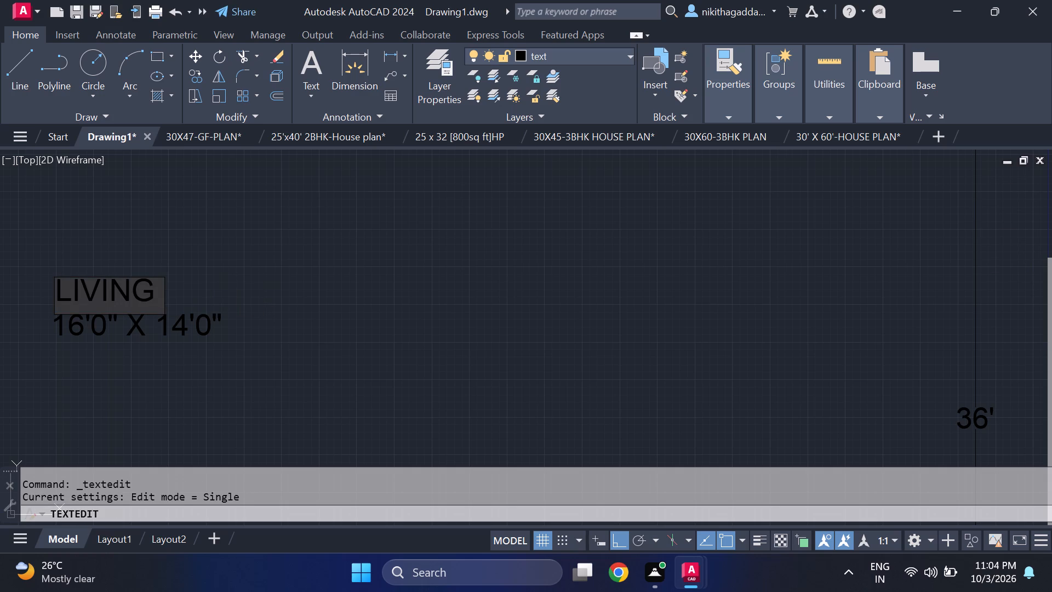
text(area)
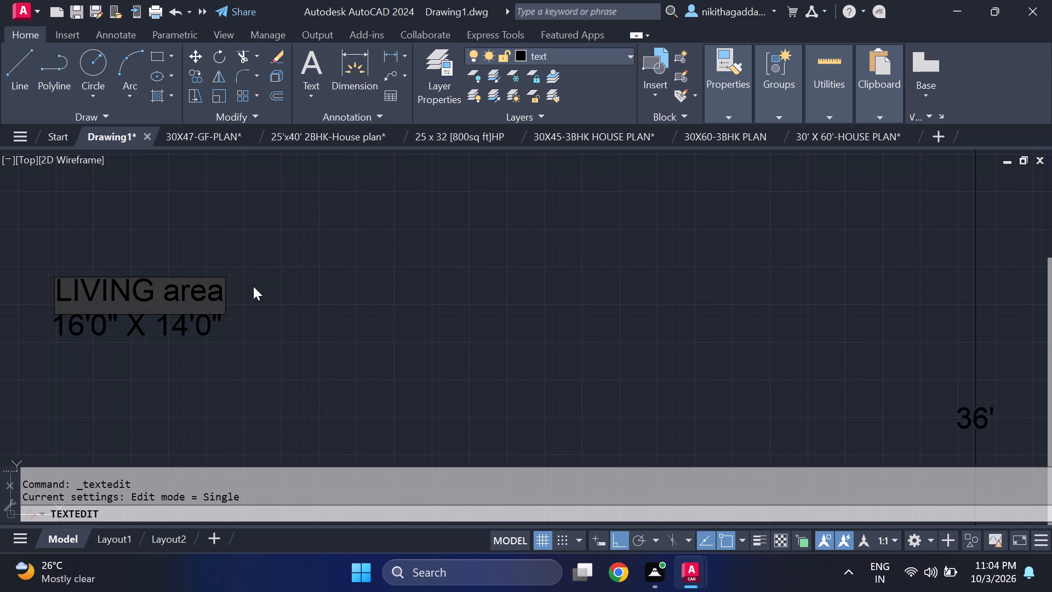
key(BackSpace)
key(BackSpace)
key(BackSpace)
key(BackSpace)
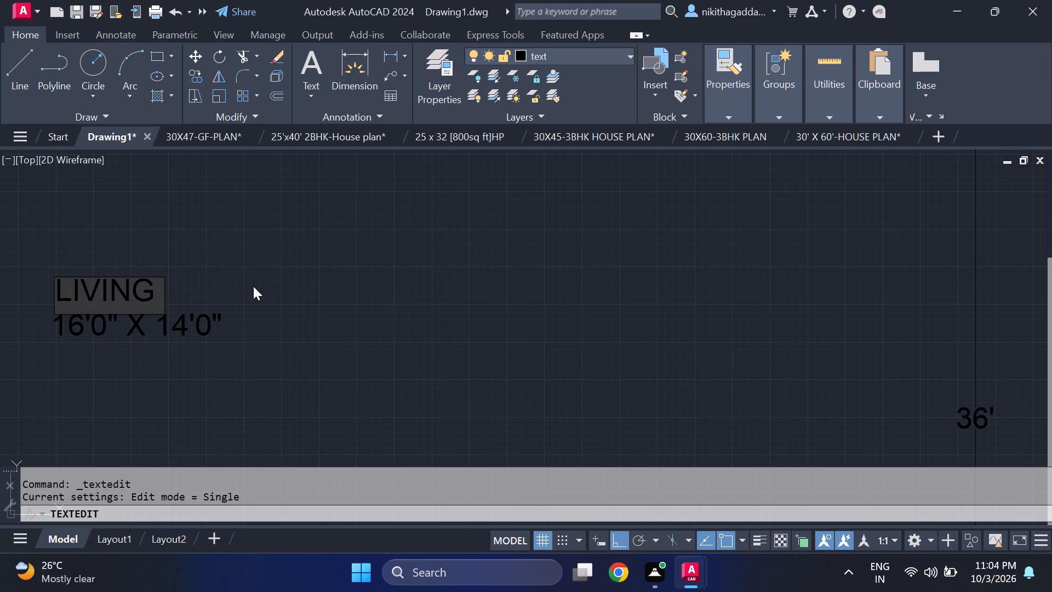
text(AREA)
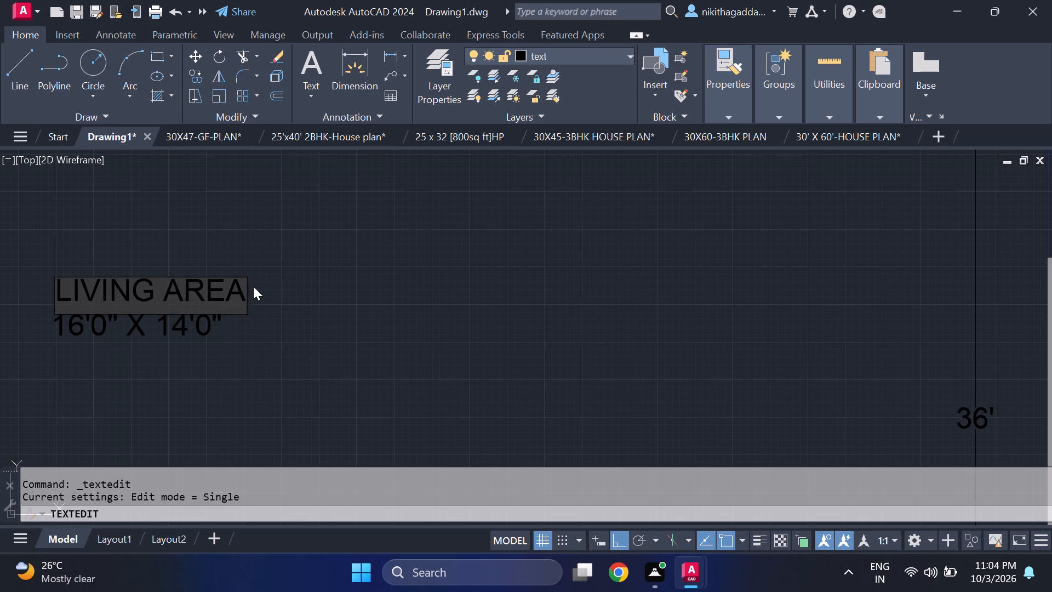
key(Return)
Change the size text under the LIVING AREA label to 13'0" X 11'0".
key(Return)
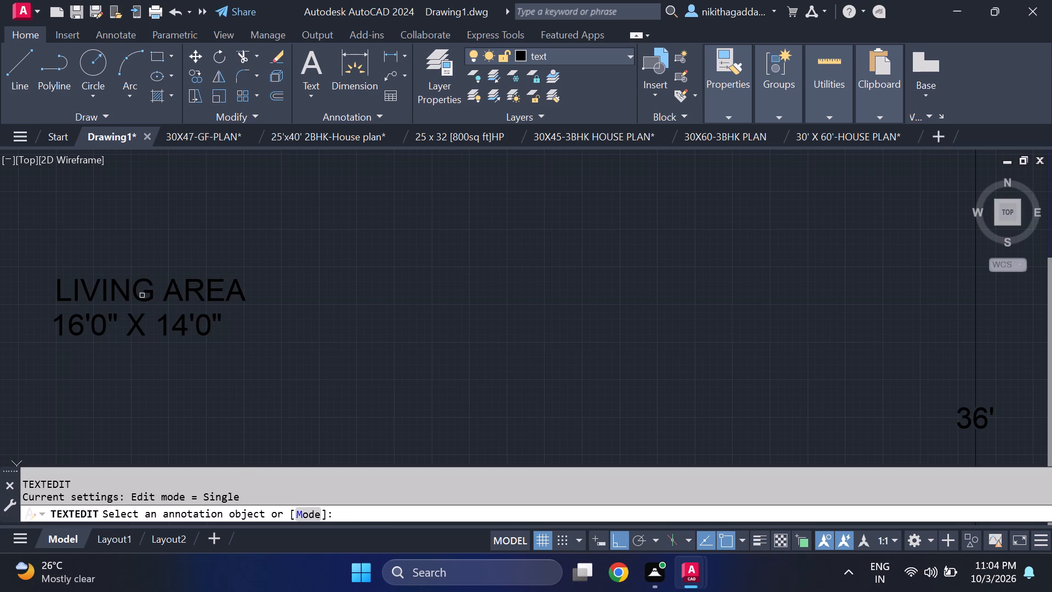
scroll(142, 295, up, 1)
click(83, 344)
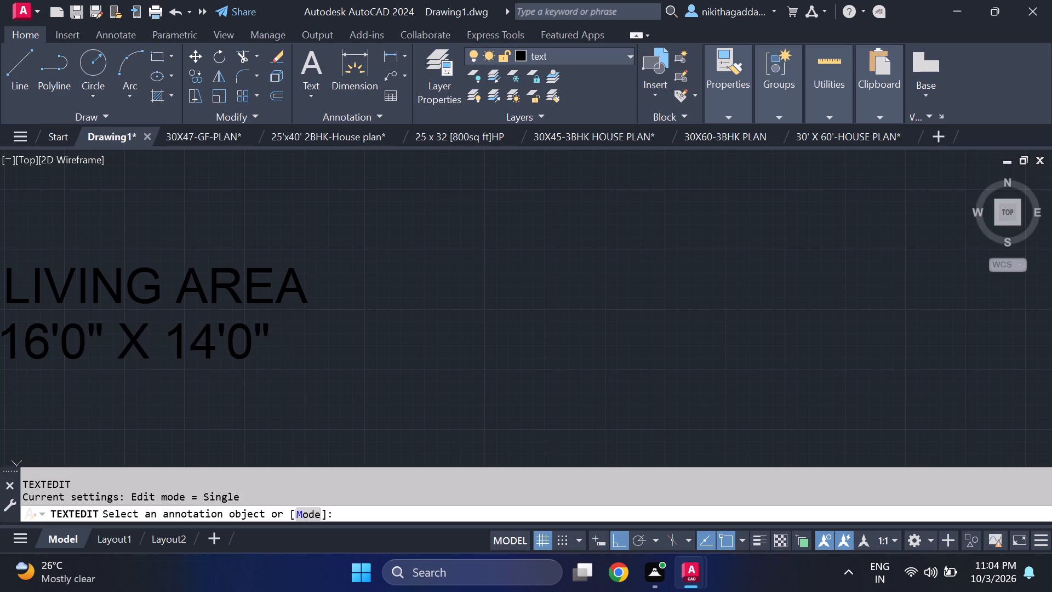
click(49, 346)
key(BackSpace)
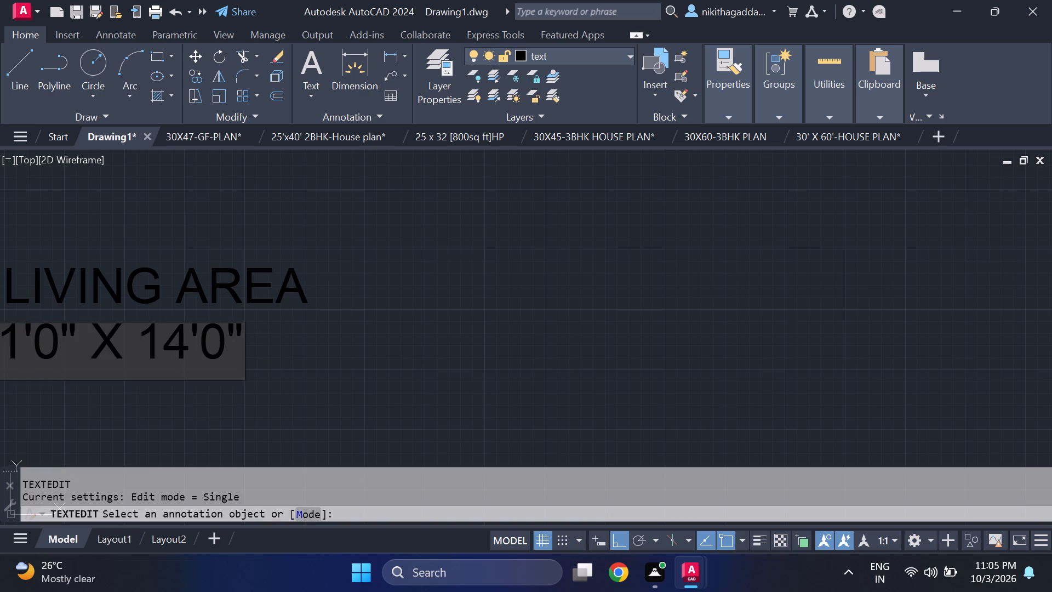
key(3)
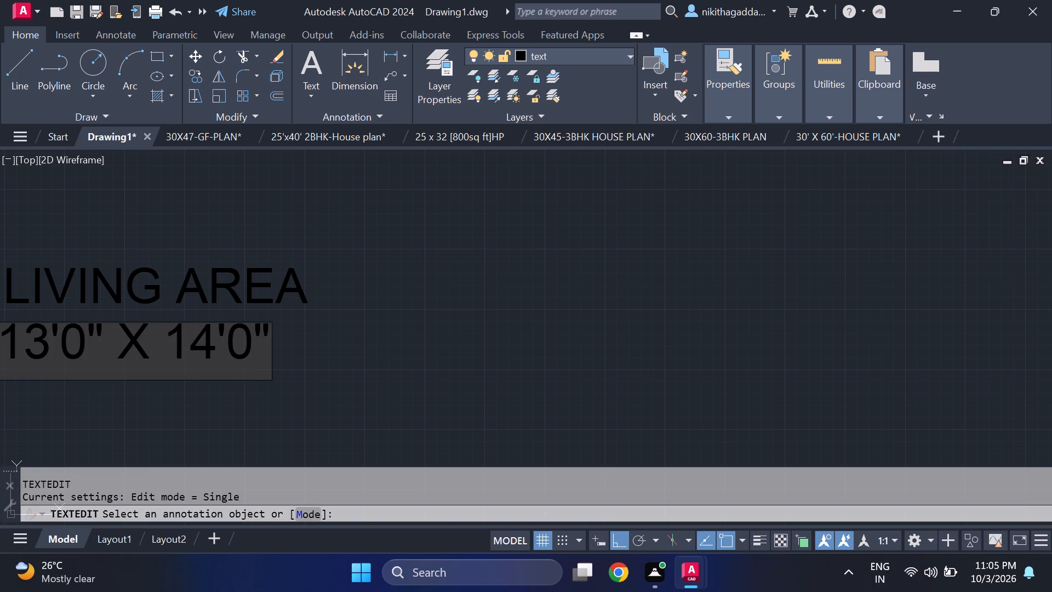
click(214, 335)
key(BackSpace)
key(BackSpace)
text(11)
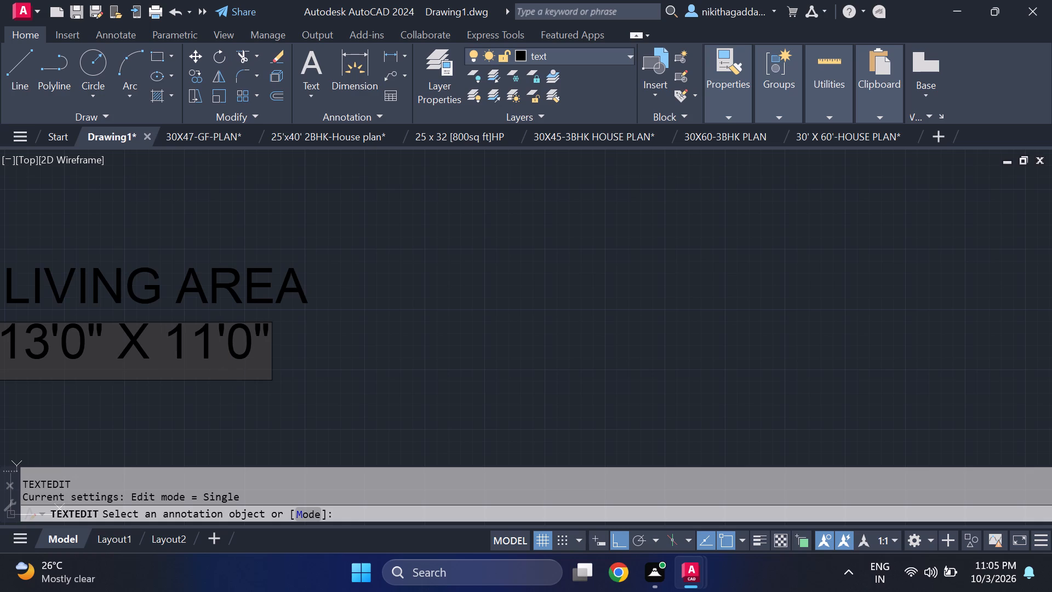
key(Return)
Copy the LIVING AREA label with its size text twice, placing both copies in a horizontal row between the original and the plan.
scroll(213, 339, down, 3)
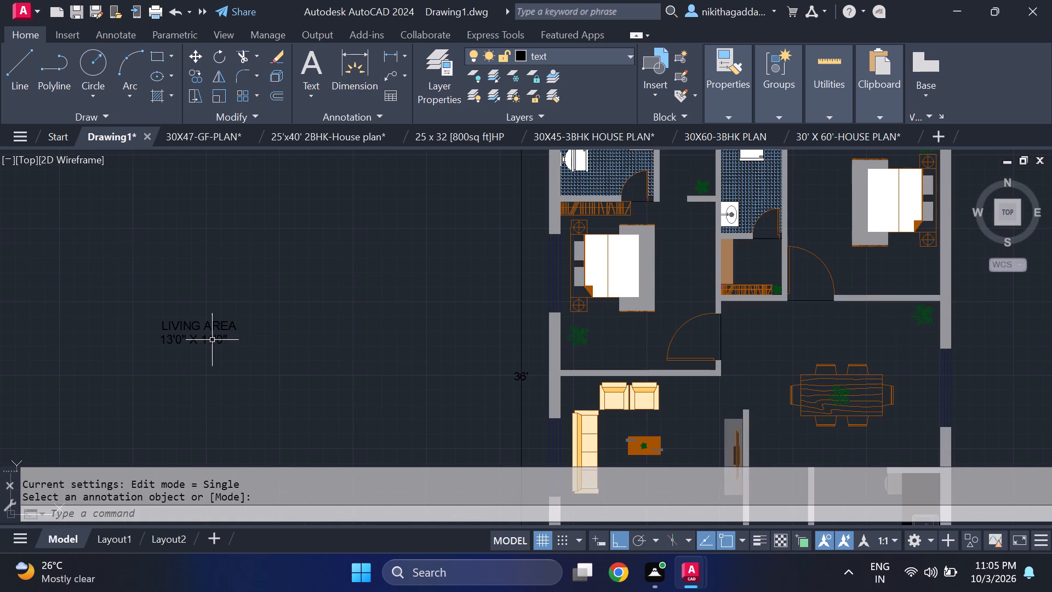
scroll(210, 322, up, 1)
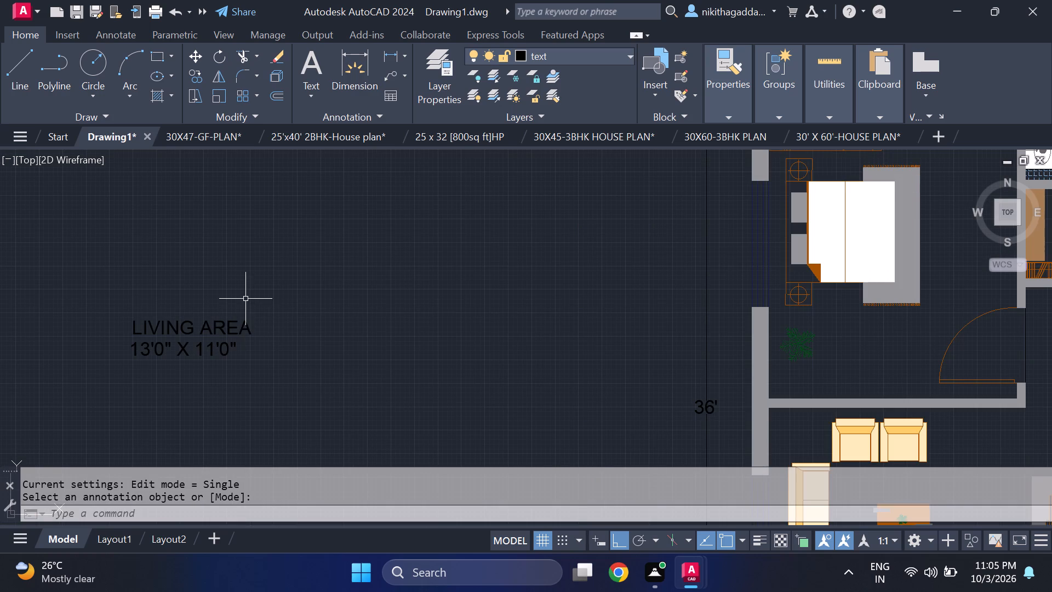
click(237, 326)
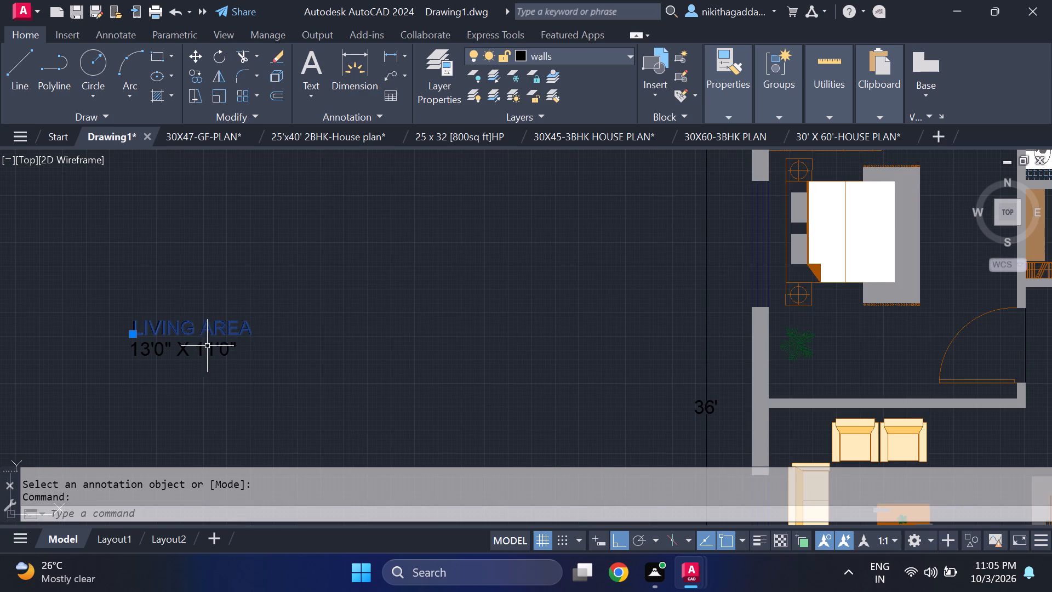
click(193, 348)
click(168, 365)
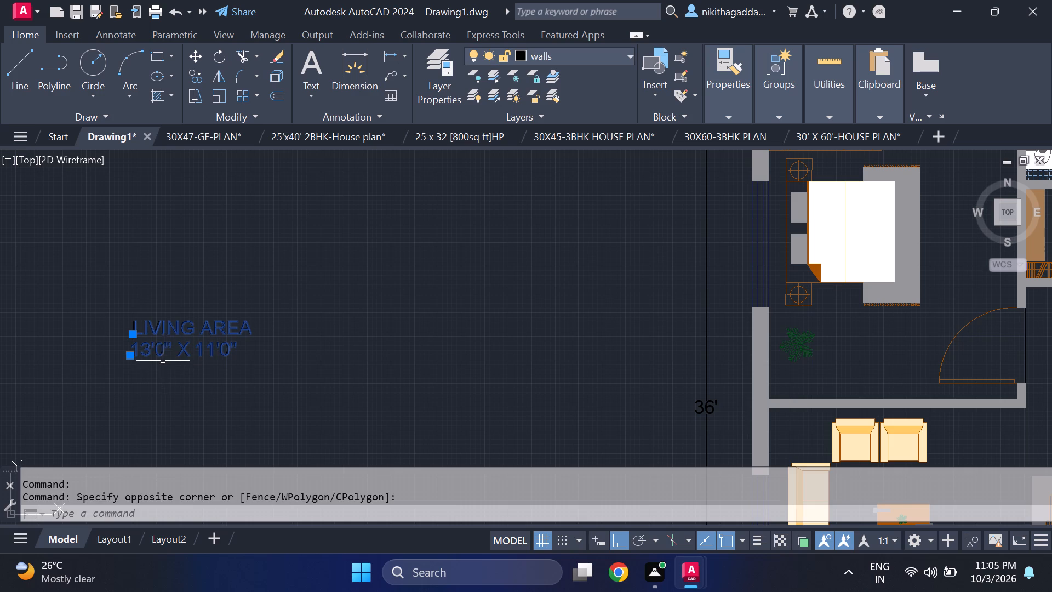
text(CO)
key(Return)
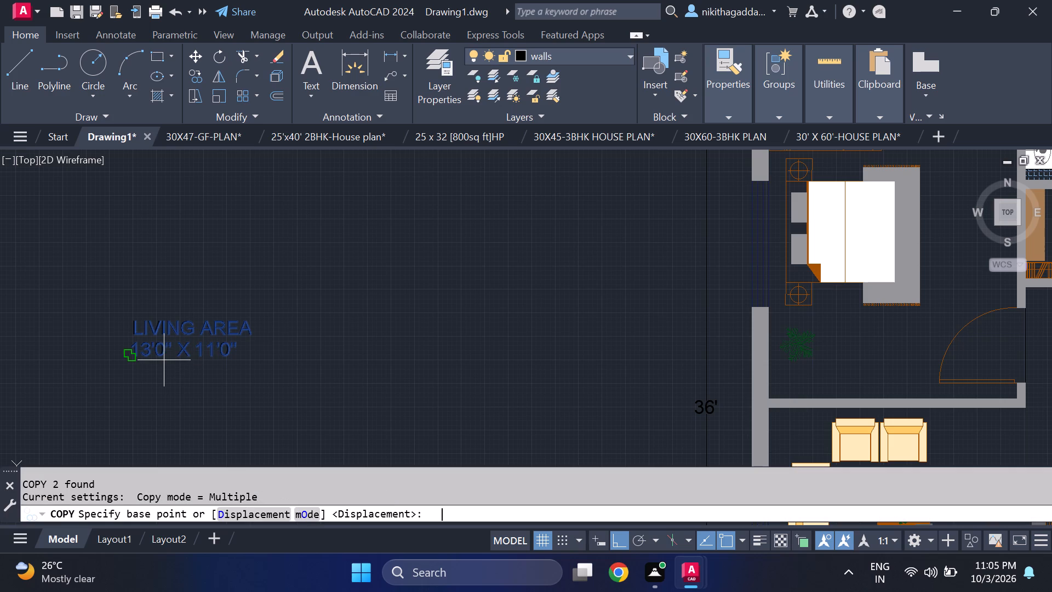
click(128, 356)
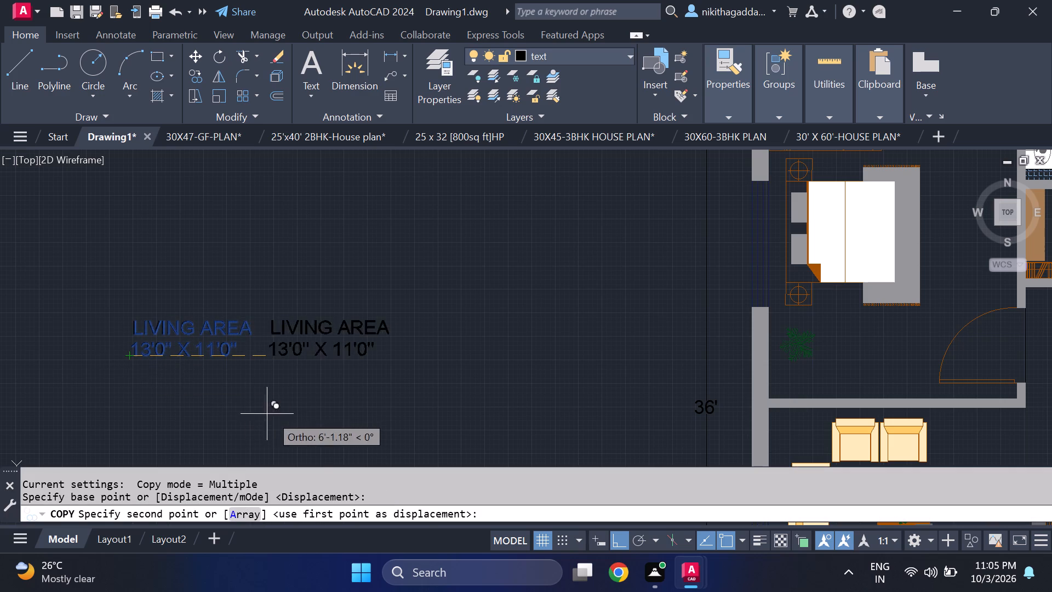
click(346, 386)
click(549, 329)
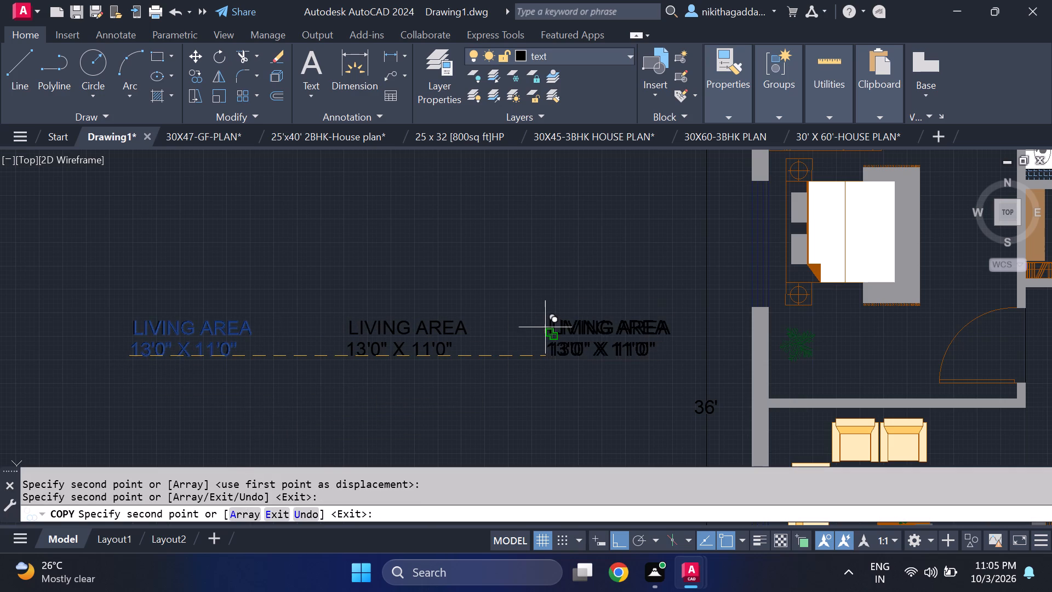
key(Escape)
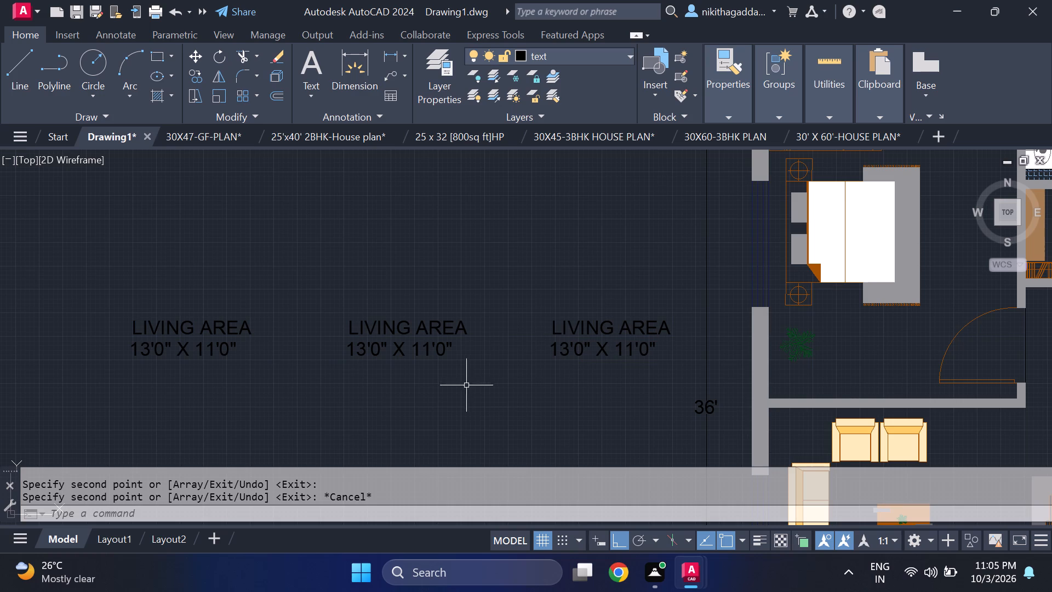
Change the room name in the middle label copy to VERANDAH.
double_click(433, 328)
key(Delete)
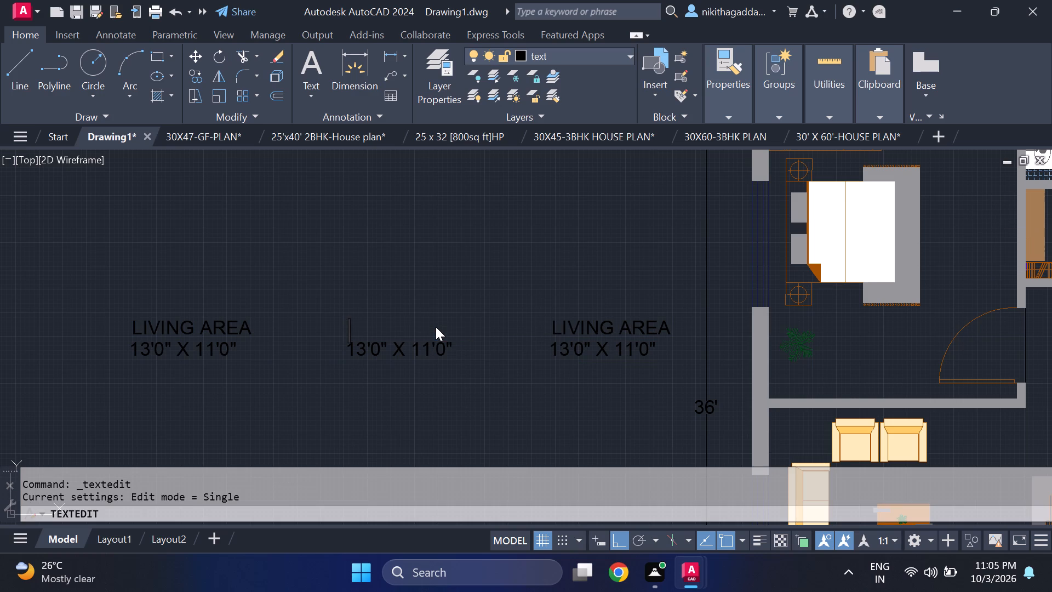
text(VERANDAH)
key(Return)
Change the size text under the VERANDAH label to 8'-0" X 6'-0".
key(Return)
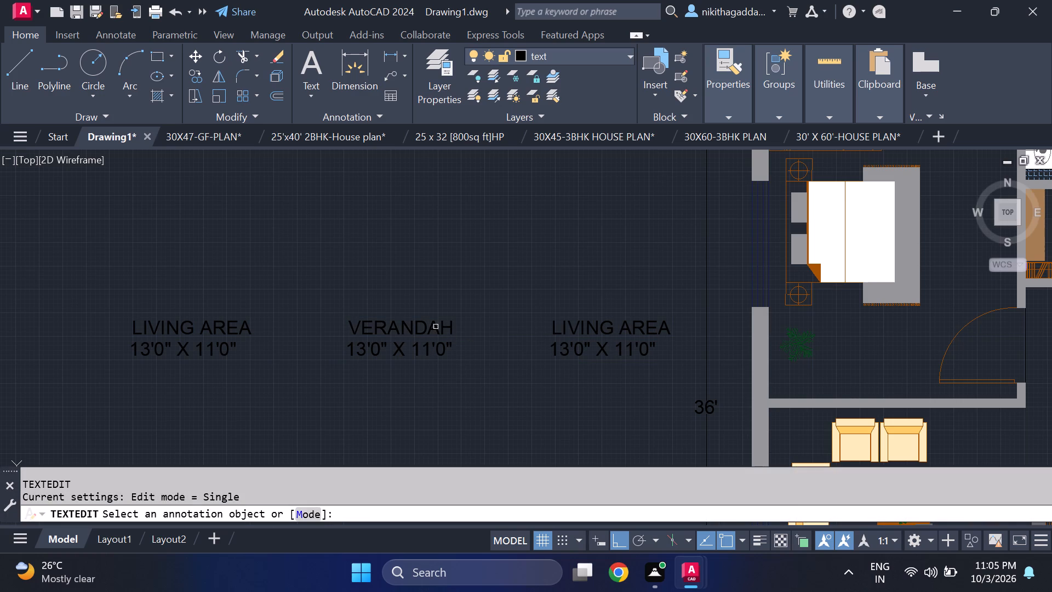
scroll(439, 325, up, 2)
click(336, 392)
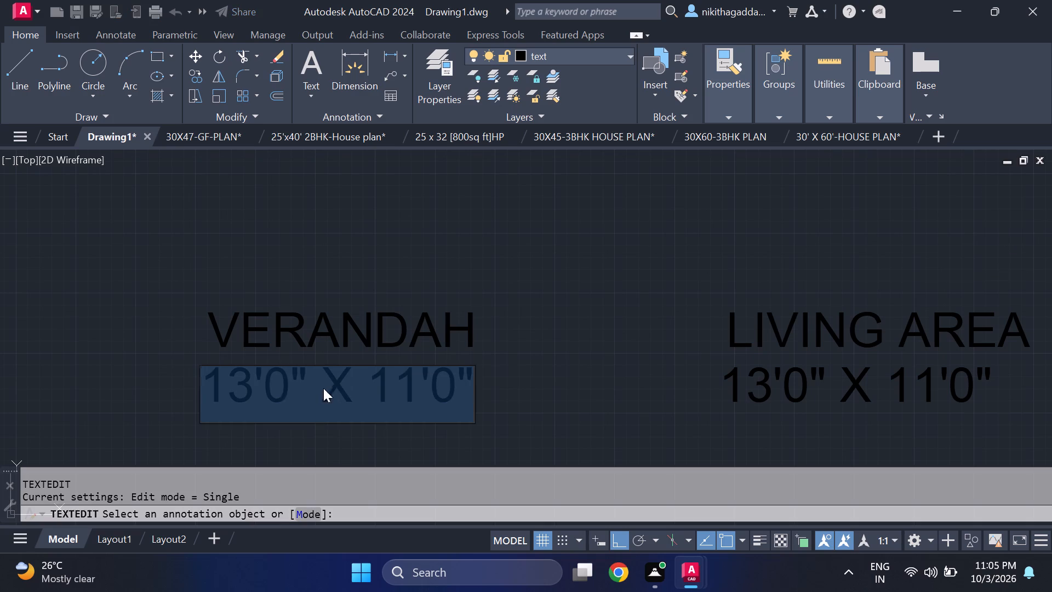
click(266, 377)
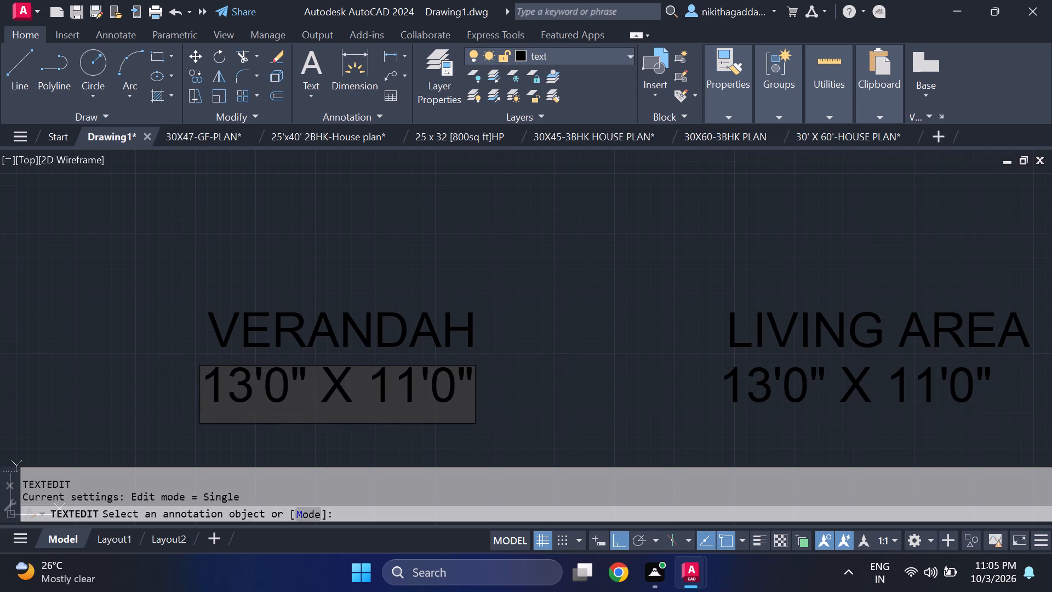
click(250, 381)
key(BackSpace)
key(BackSpace)
key(BackSpace)
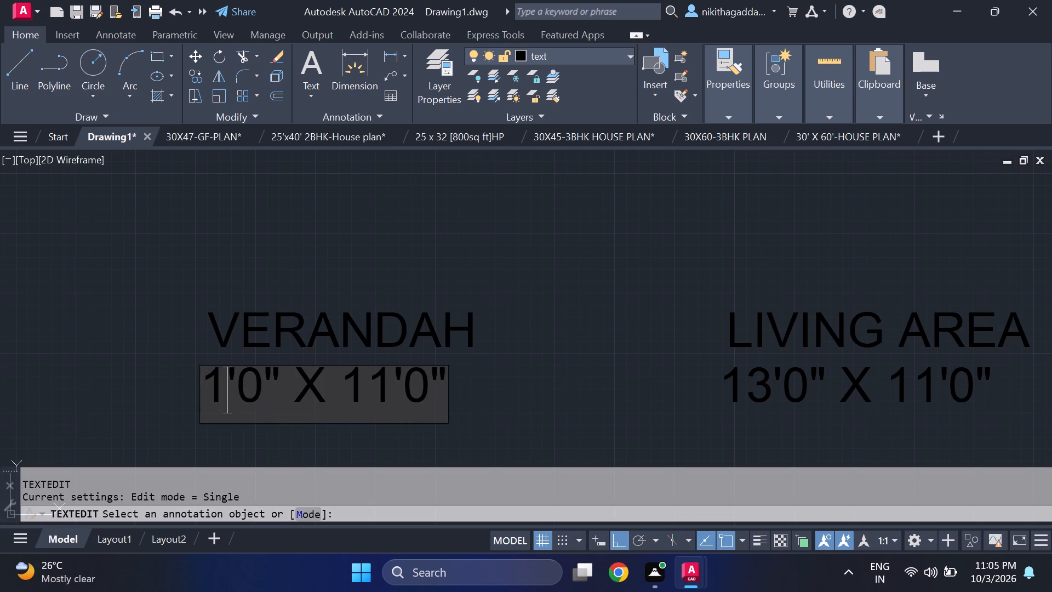
key(8)
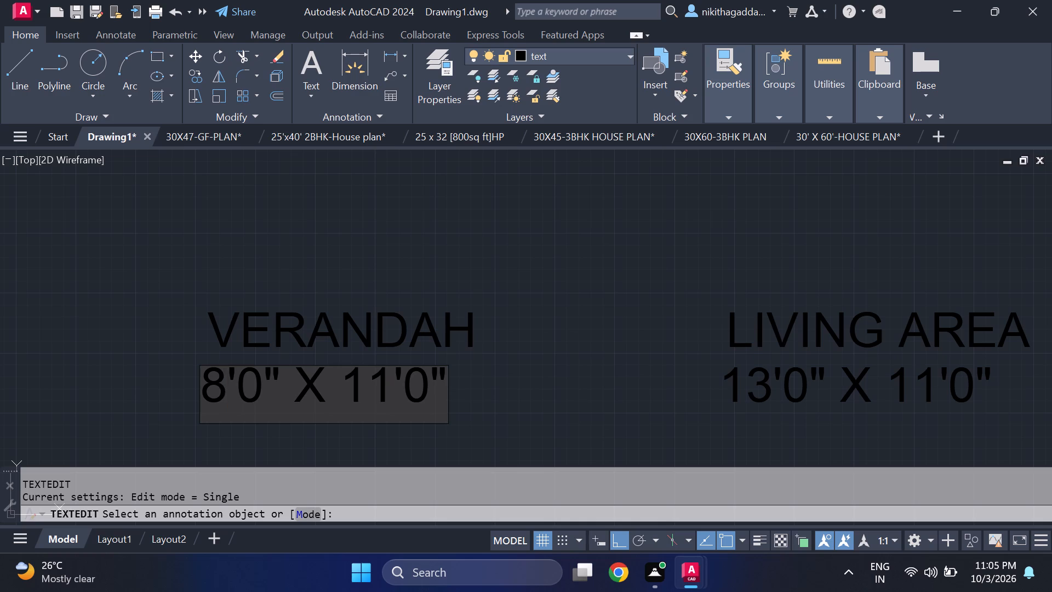
click(235, 378)
key(minus)
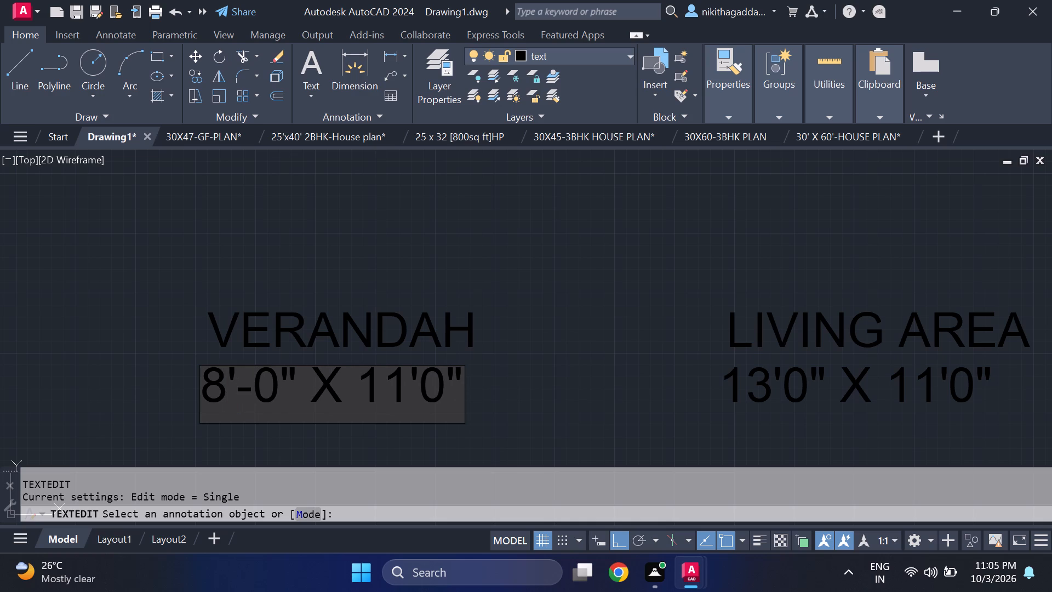
click(404, 377)
key(BackSpace)
key(BackSpace)
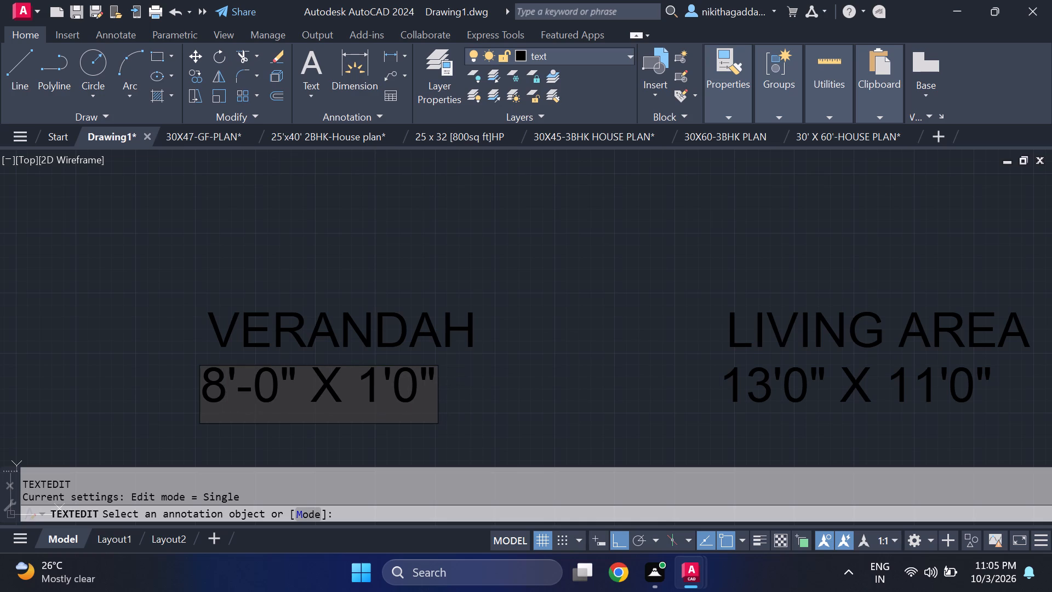
key(6)
click(387, 373)
click(387, 373)
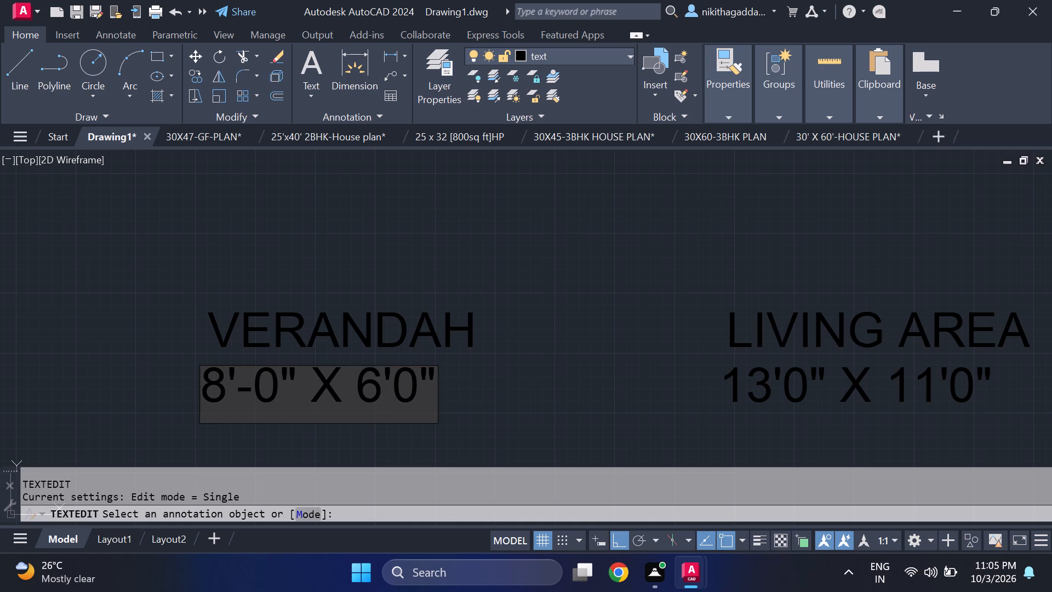
click(395, 382)
key(minus)
key(Return)
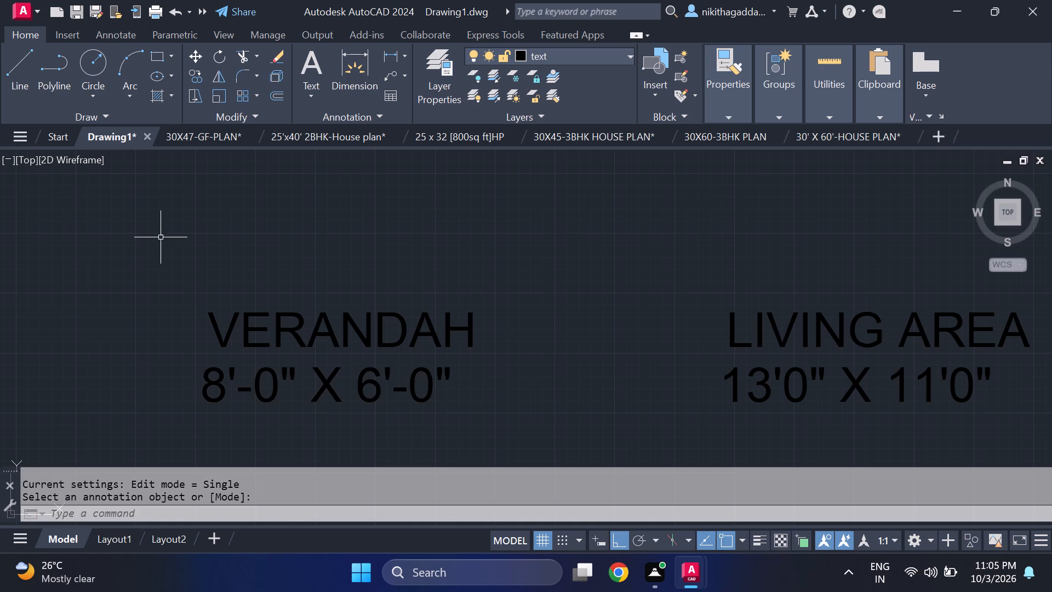
Add hyphens between feet and inches in the original LIVING AREA size text so it reads 13'-0" X 11'-0".
scroll(161, 238, down, 4)
scroll(103, 260, up, 4)
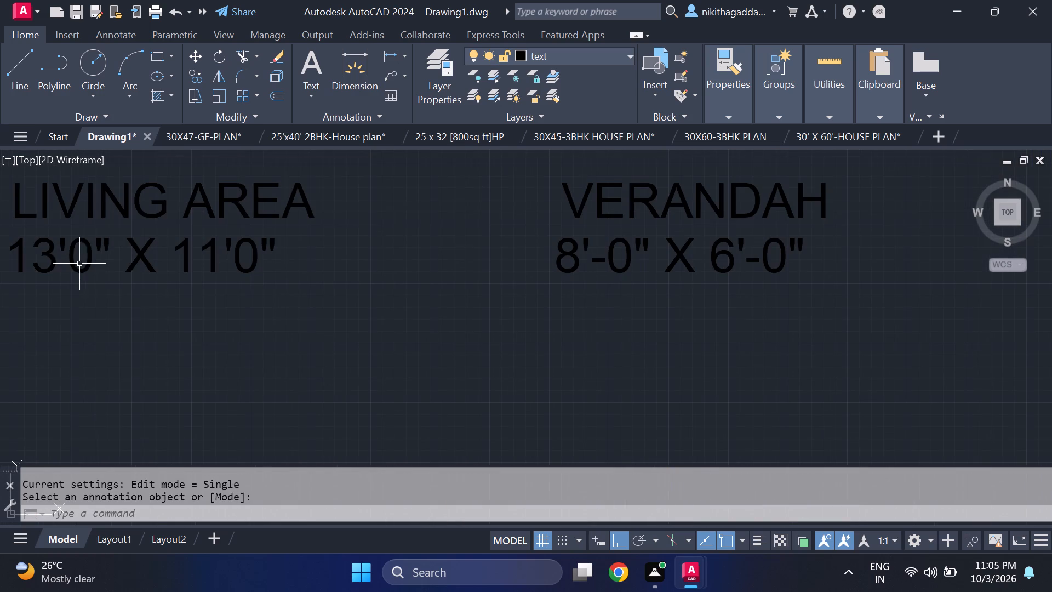
click(73, 251)
click(75, 246)
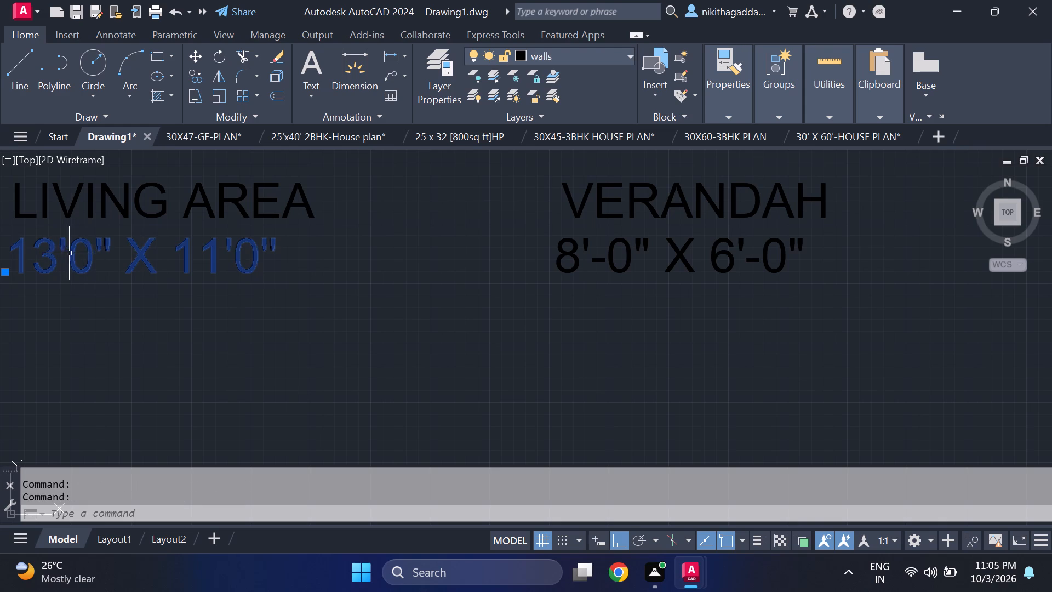
double_click(70, 253)
click(67, 247)
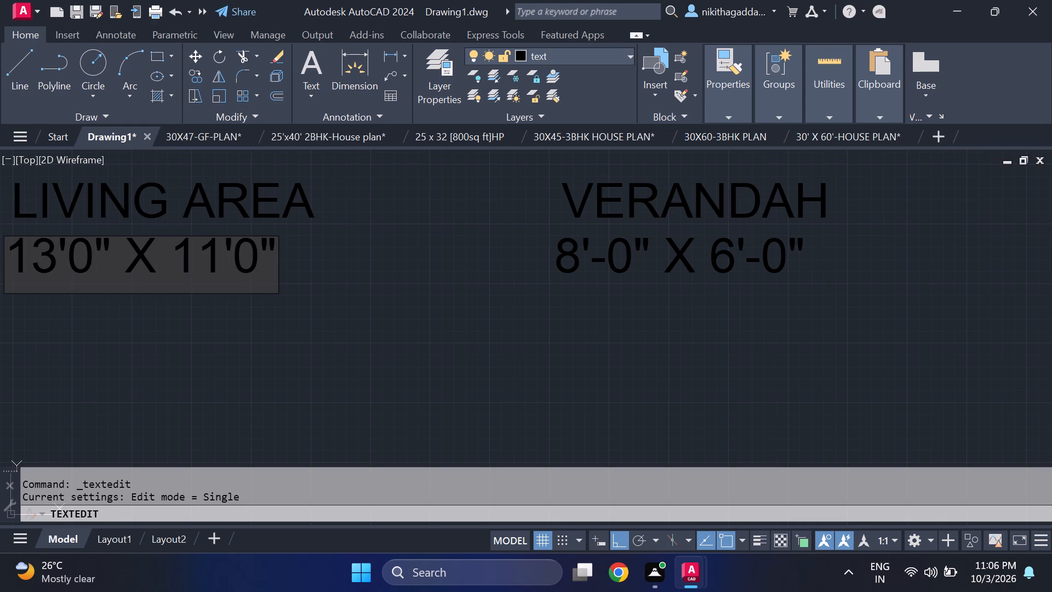
key(minus)
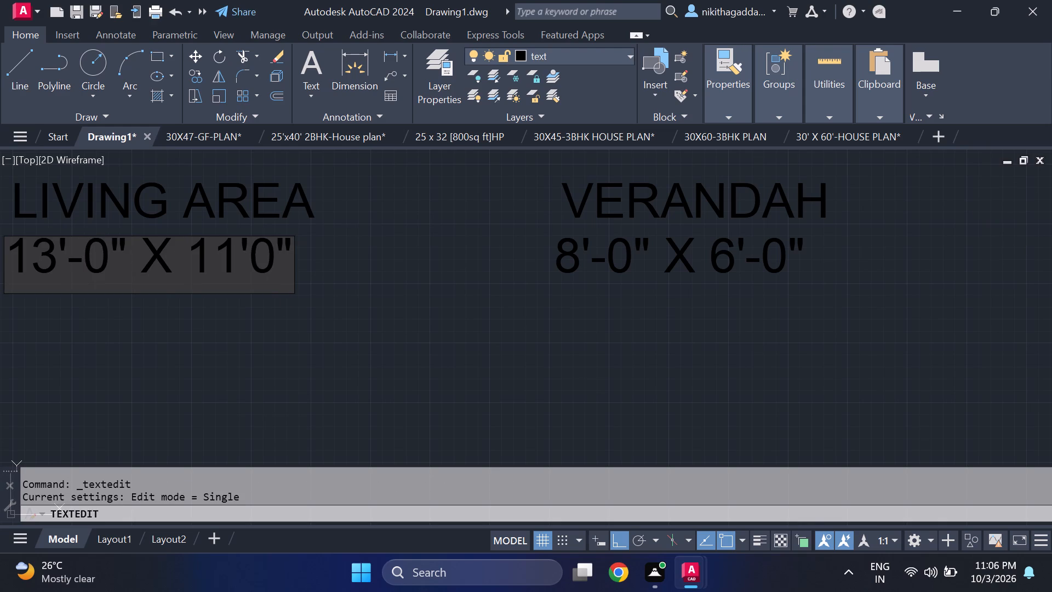
click(245, 244)
key(minus)
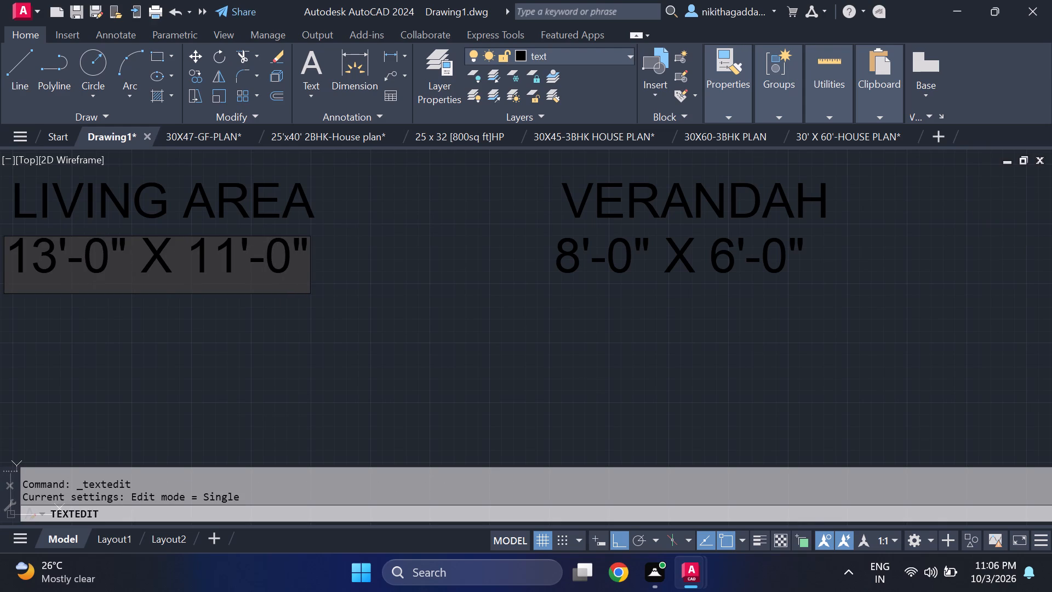
key(Return)
Erase the extra LIVING AREA label copy and its size text nearest the plan.
scroll(254, 246, down, 3)
click(530, 210)
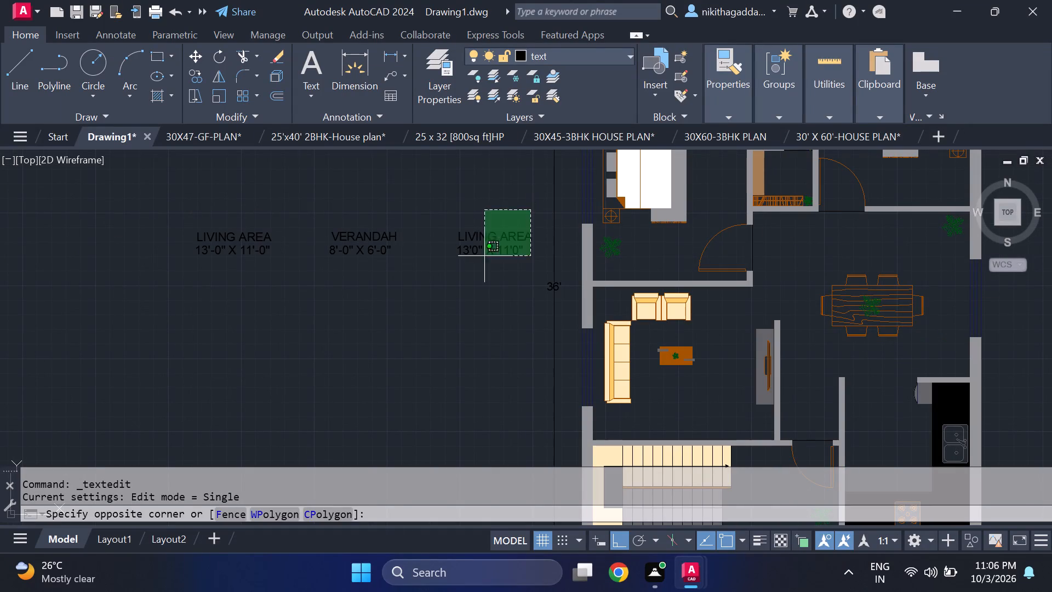
click(451, 286)
key(Delete)
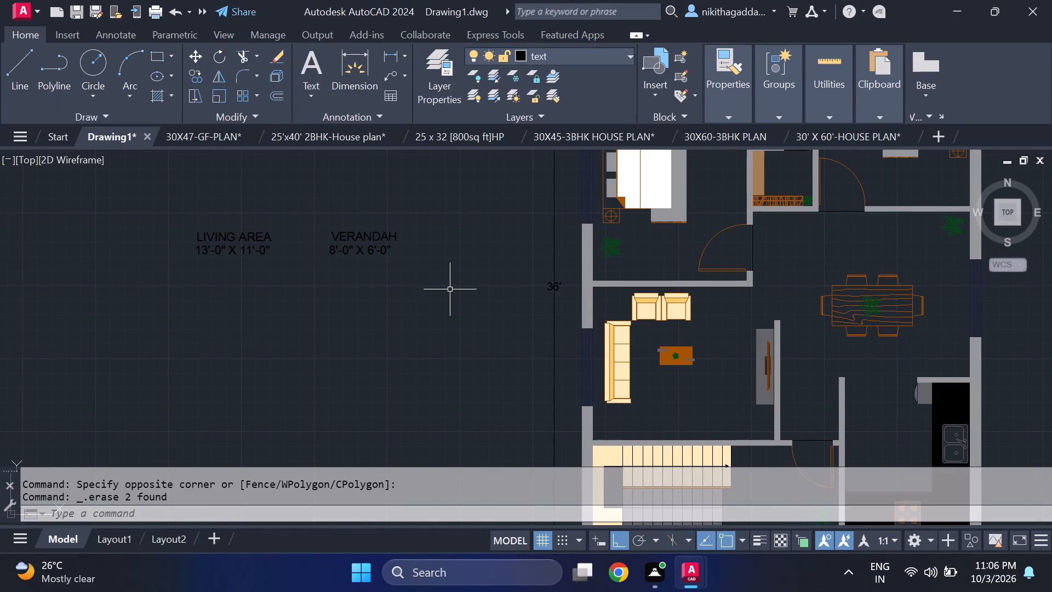
Copy the VERANDAH label with its size text to six free spots beside the plan, one level with the original and five below.
click(395, 219)
click(356, 258)
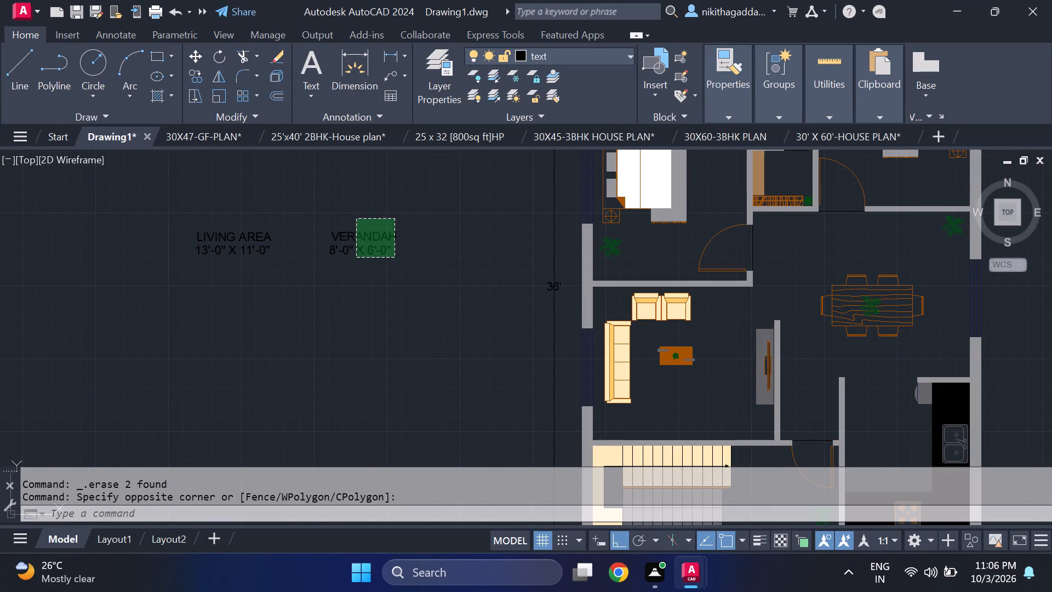
text(CO)
key(Return)
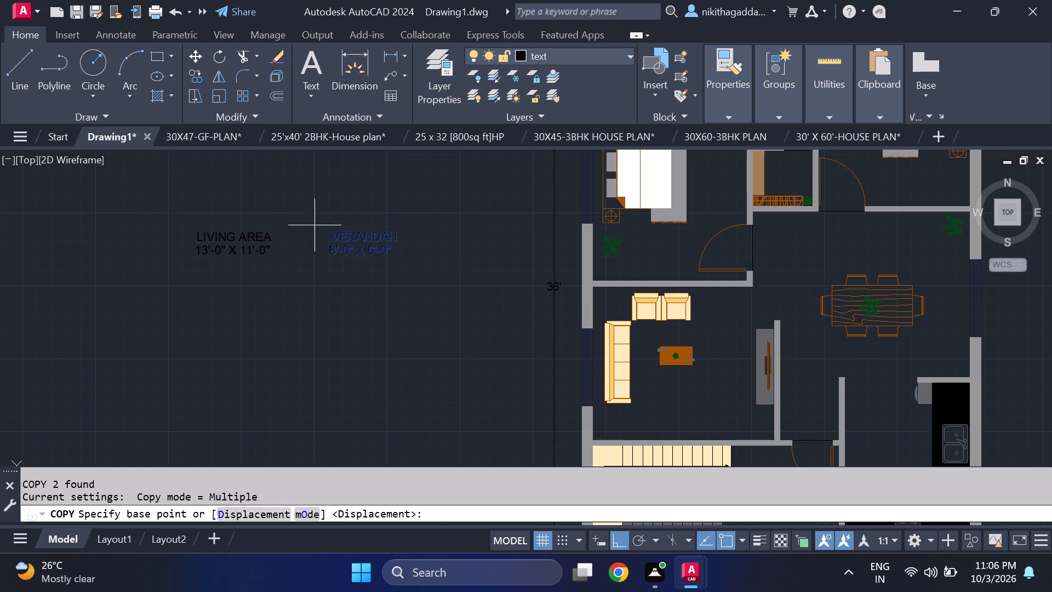
click(330, 238)
click(445, 270)
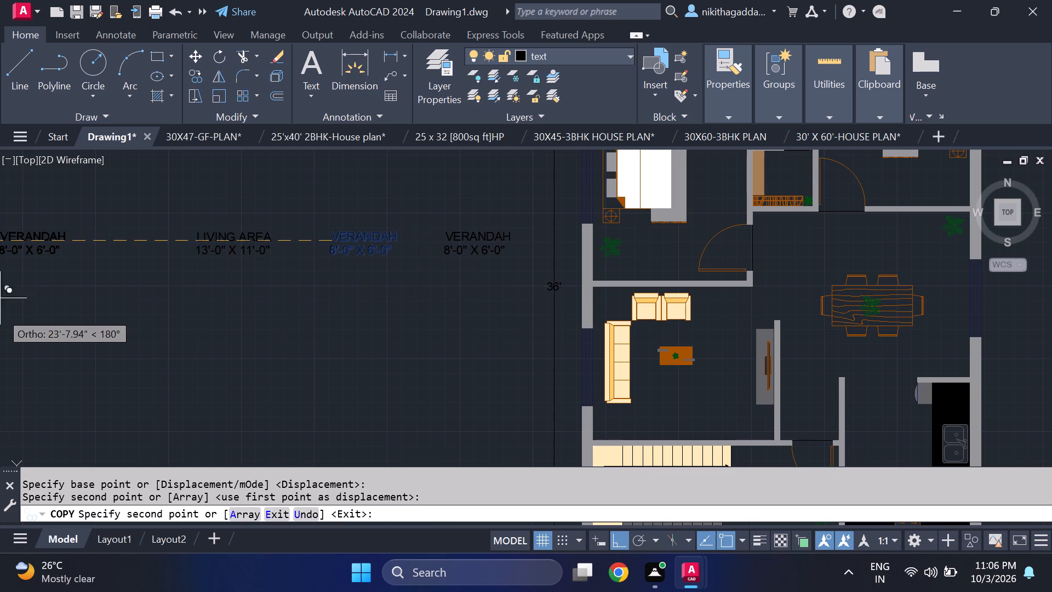
key(F8)
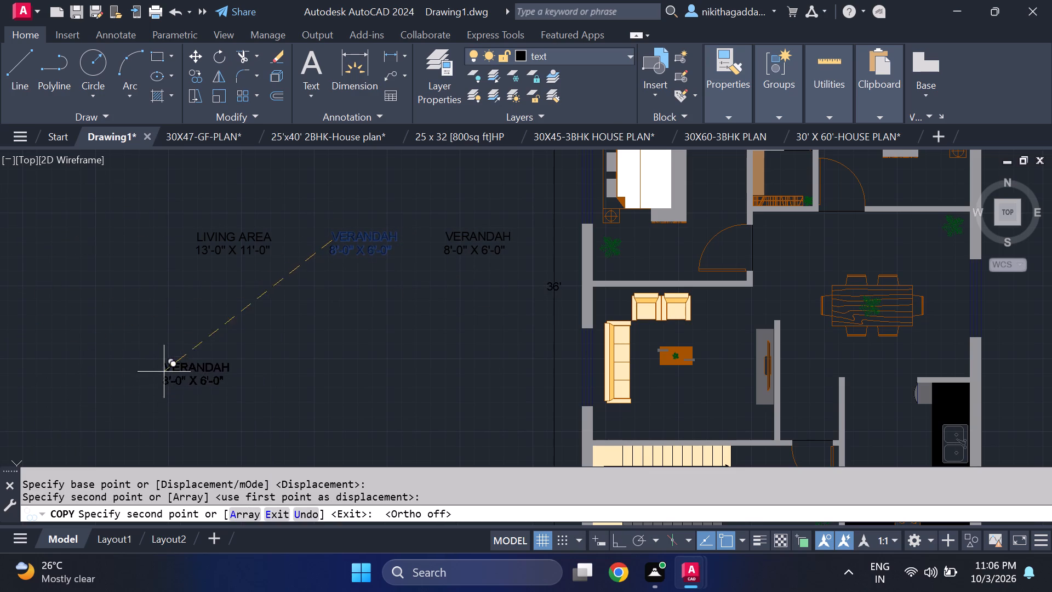
click(115, 337)
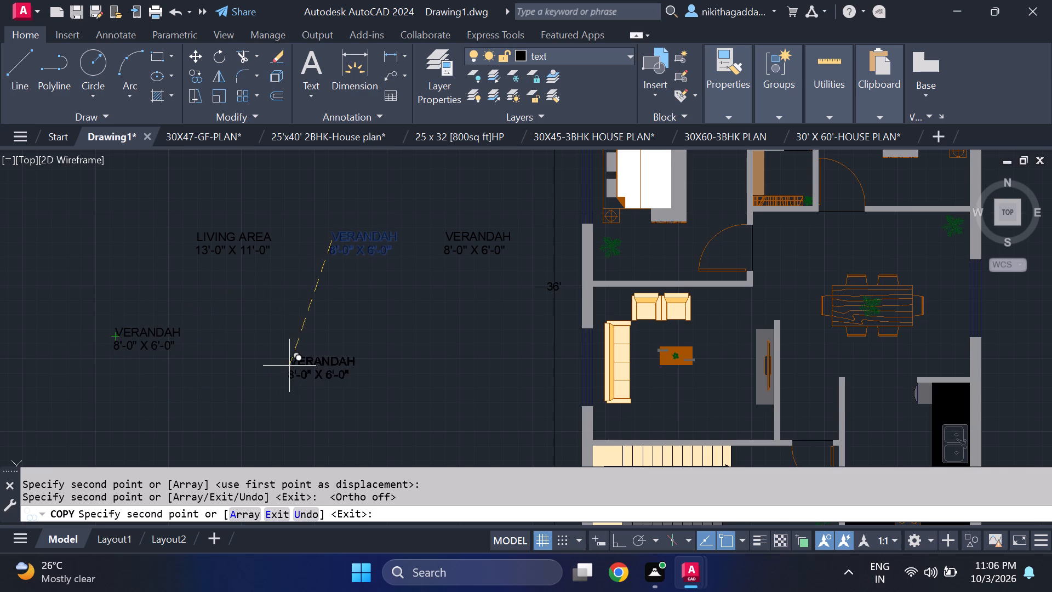
click(291, 363)
middle_drag(311, 382, 301, 306)
middle_click(301, 306)
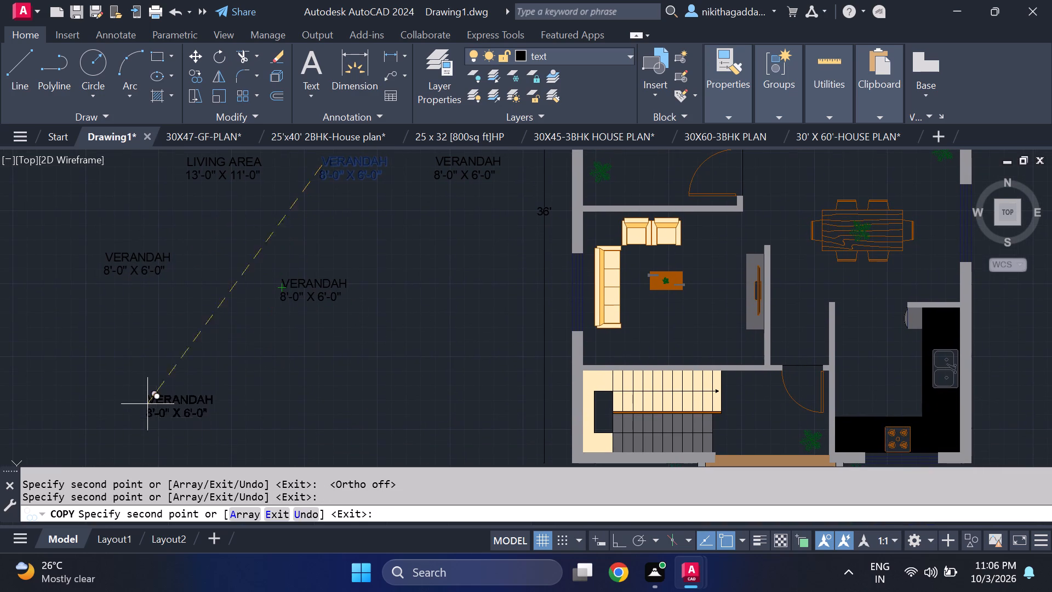
click(152, 373)
click(347, 412)
click(431, 367)
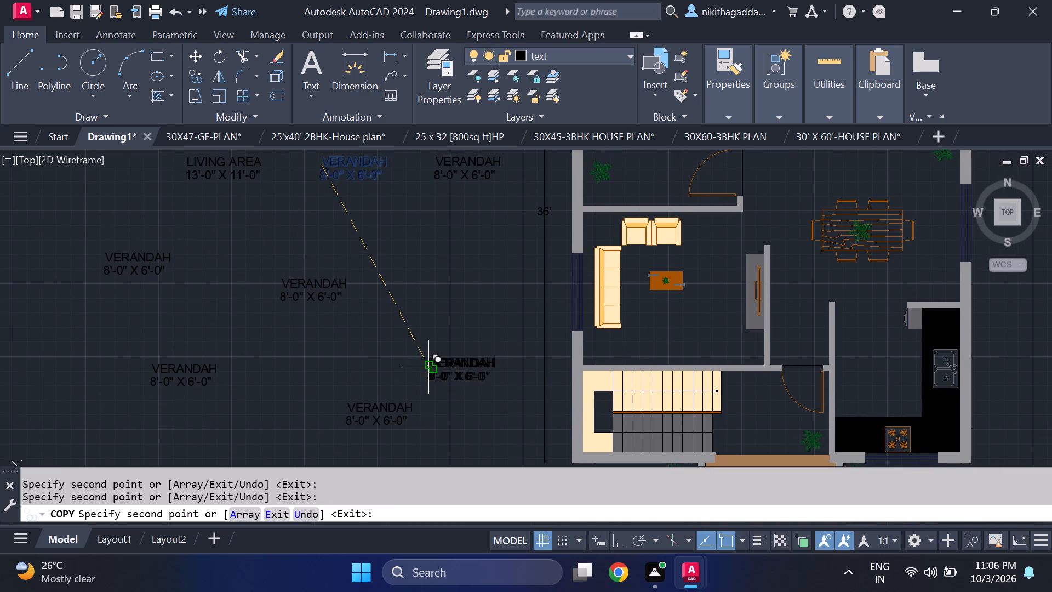
key(Escape)
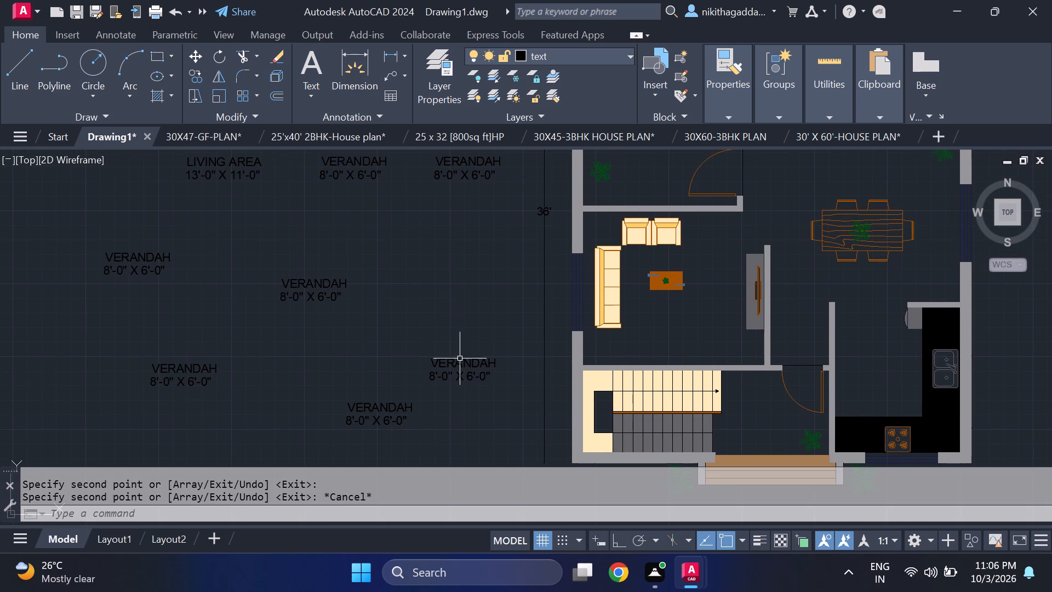
Change the room name in the VERANDAH copy level with the original, nearest the plan, to KITCHEN.
scroll(396, 254, down, 1)
middle_drag(393, 209, 393, 214)
middle_drag(394, 226, 396, 235)
scroll(470, 205, up, 1)
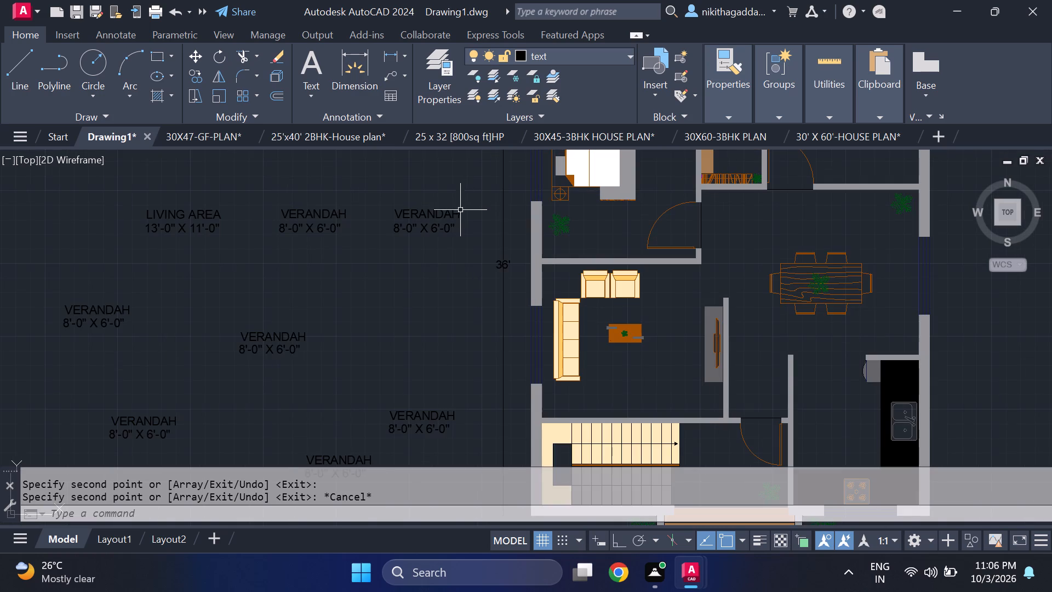
scroll(439, 206, up, 2)
double_click(405, 226)
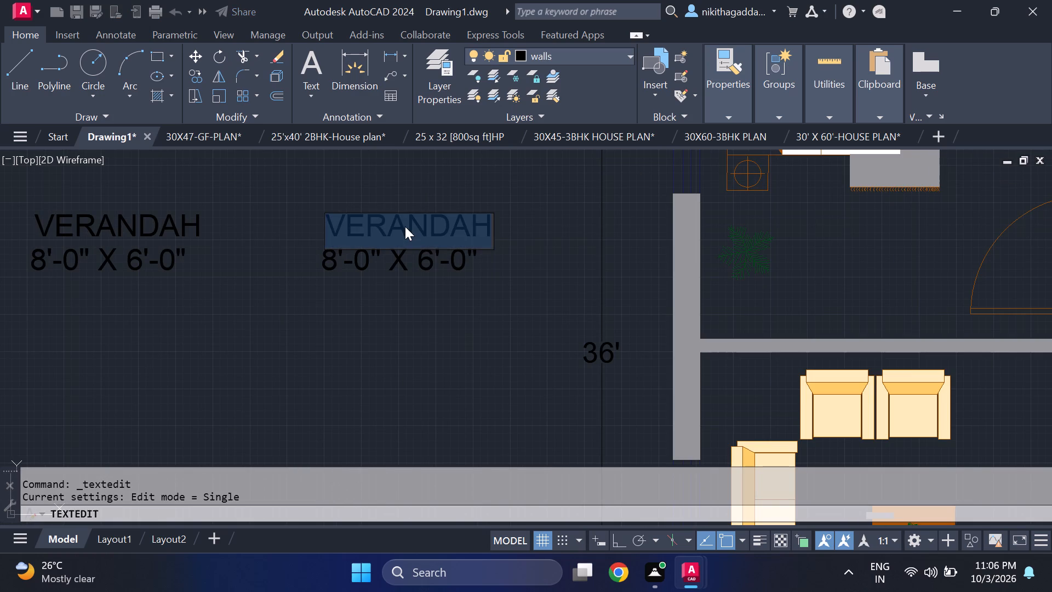
key(Delete)
text(KITCHEN)
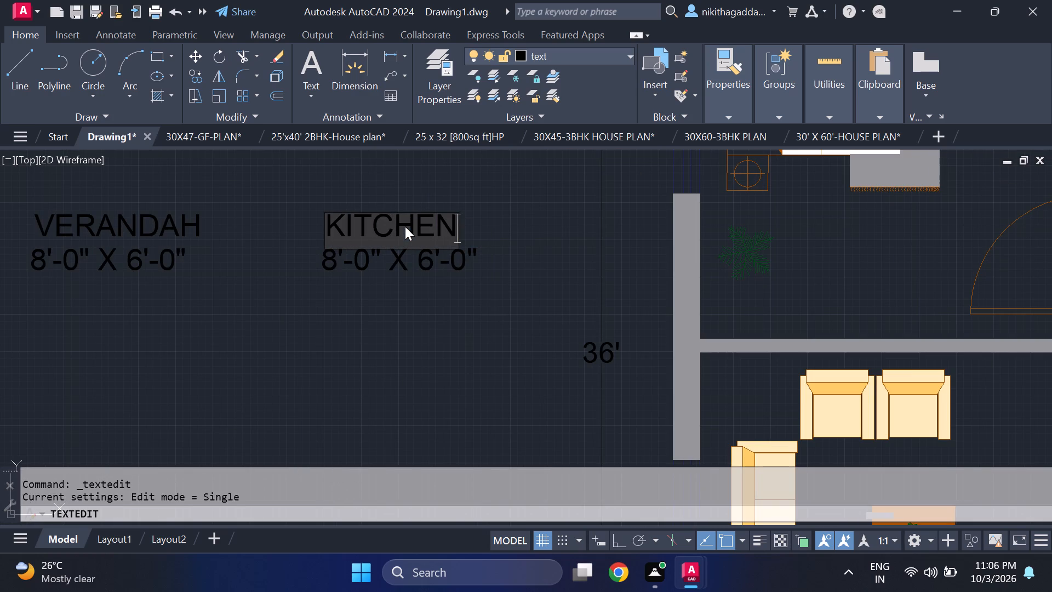
key(Return)
Change the size text under the KITCHEN label to 9'-0" X 10'-0".
key(Return)
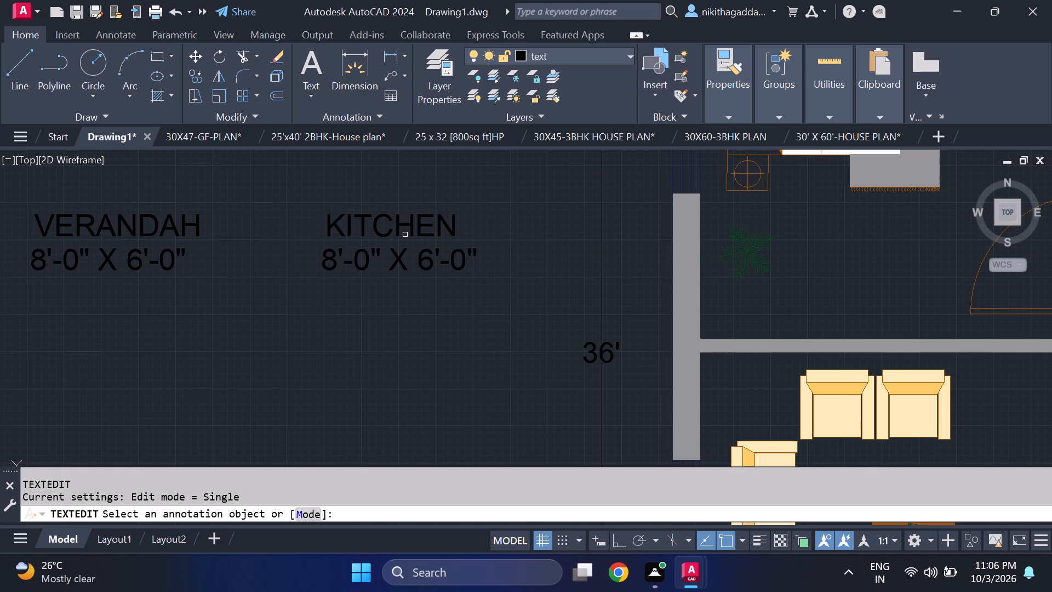
scroll(404, 235, up, 2)
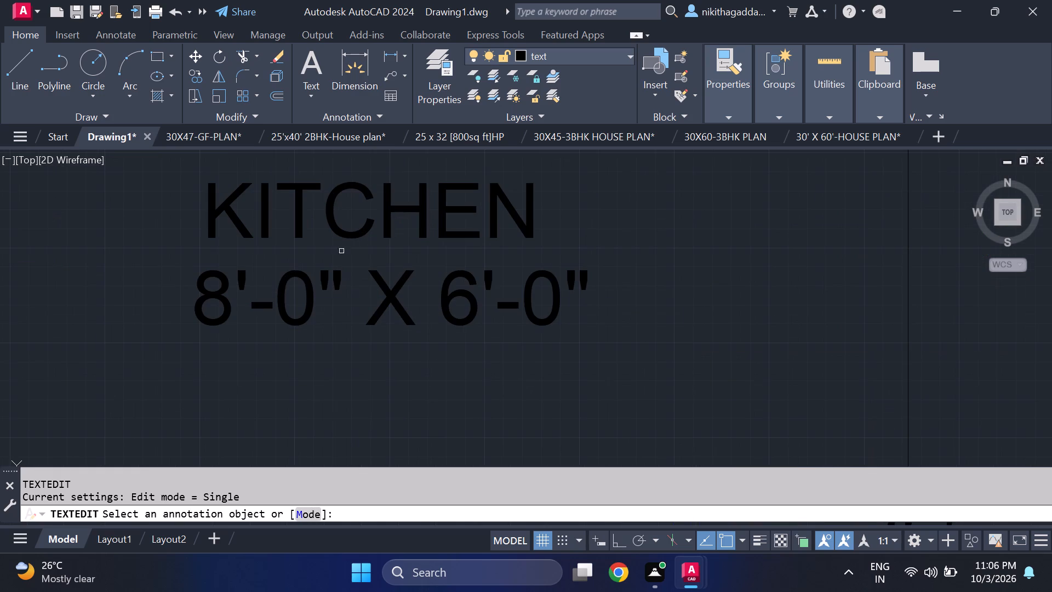
click(226, 306)
click(230, 307)
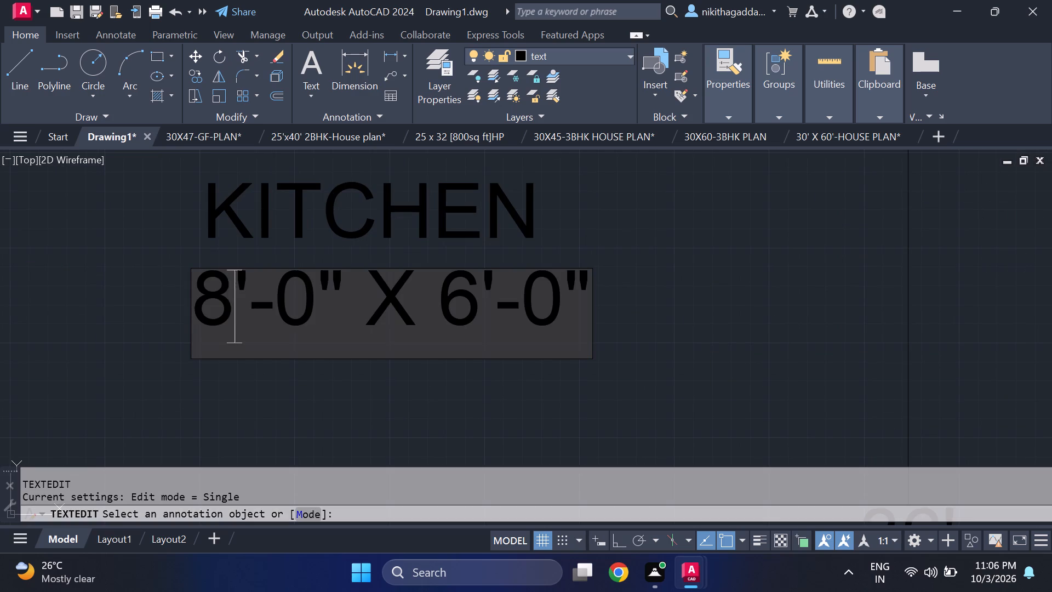
key(BackSpace)
key(9)
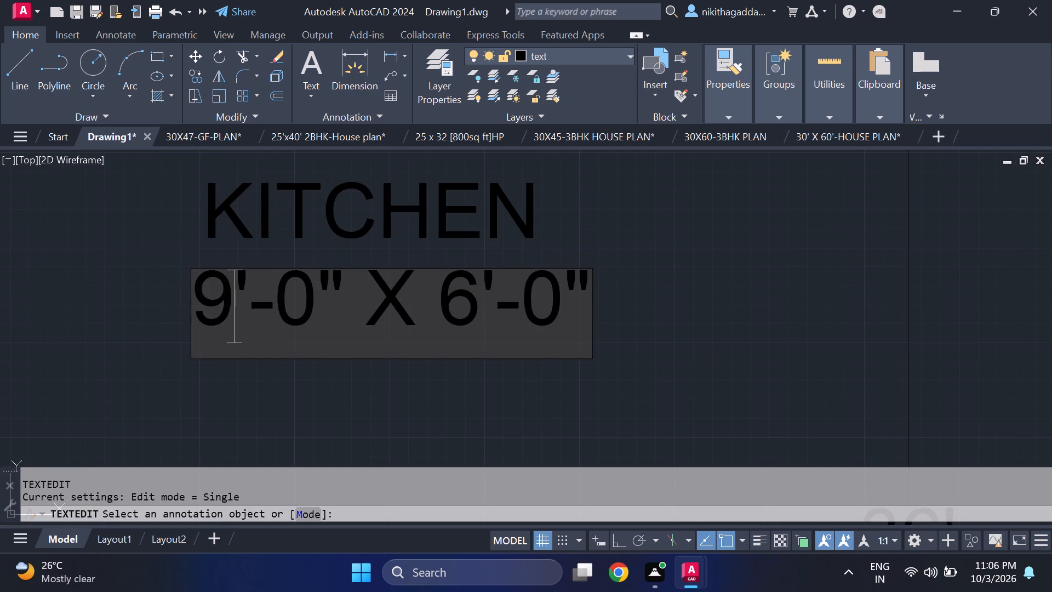
click(477, 309)
key(BackSpace)
key(1)
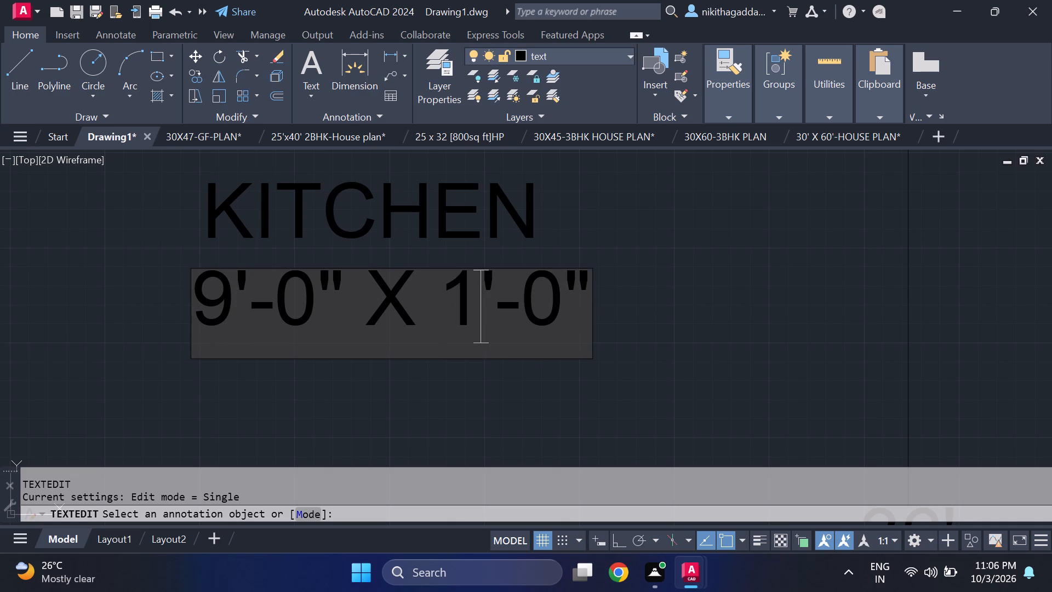
key(0)
key(Return)
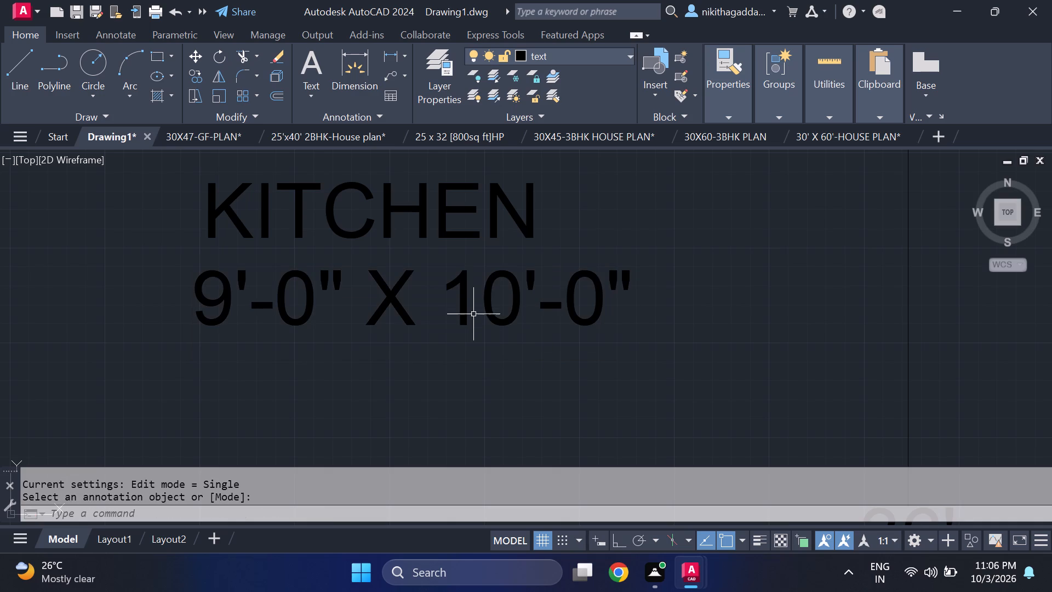
Move the KITCHEN label and its size text into the kitchen, in the clear floor area beside the counter.
scroll(426, 321, down, 3)
scroll(413, 289, up, 1)
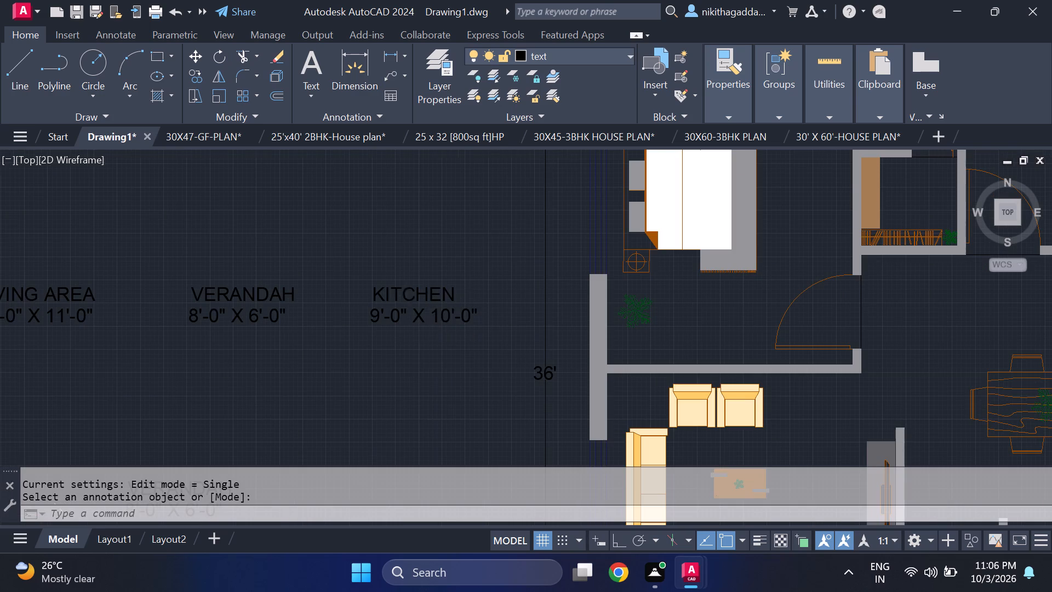
drag(448, 252, 439, 259)
click(348, 358)
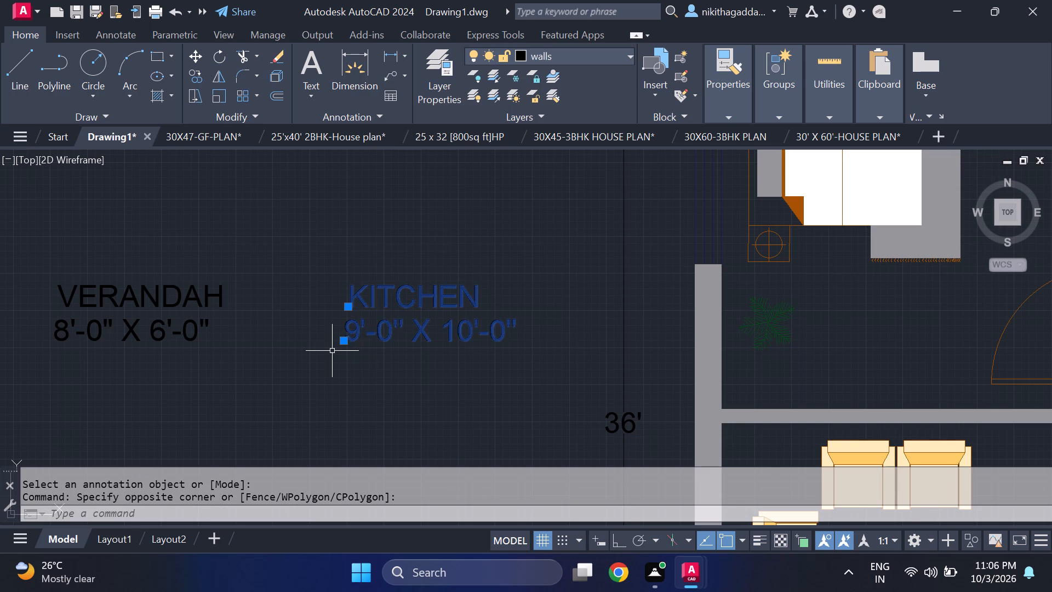
key(m)
key(Return)
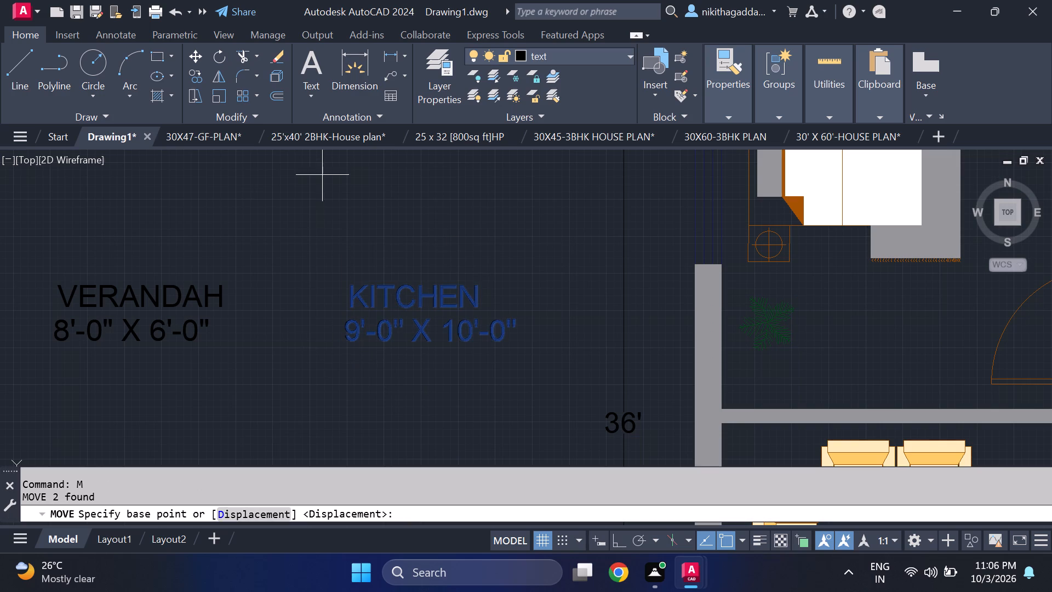
drag(350, 304, 345, 305)
scroll(707, 397, down, 3)
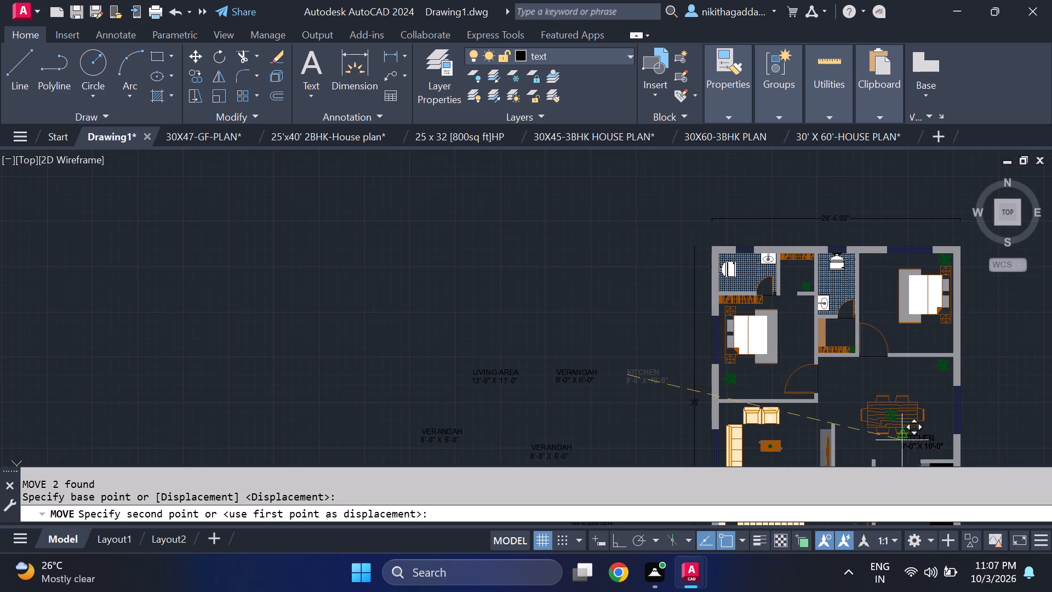
middle_drag(893, 434, 794, 304)
middle_click(794, 303)
scroll(795, 385, up, 1)
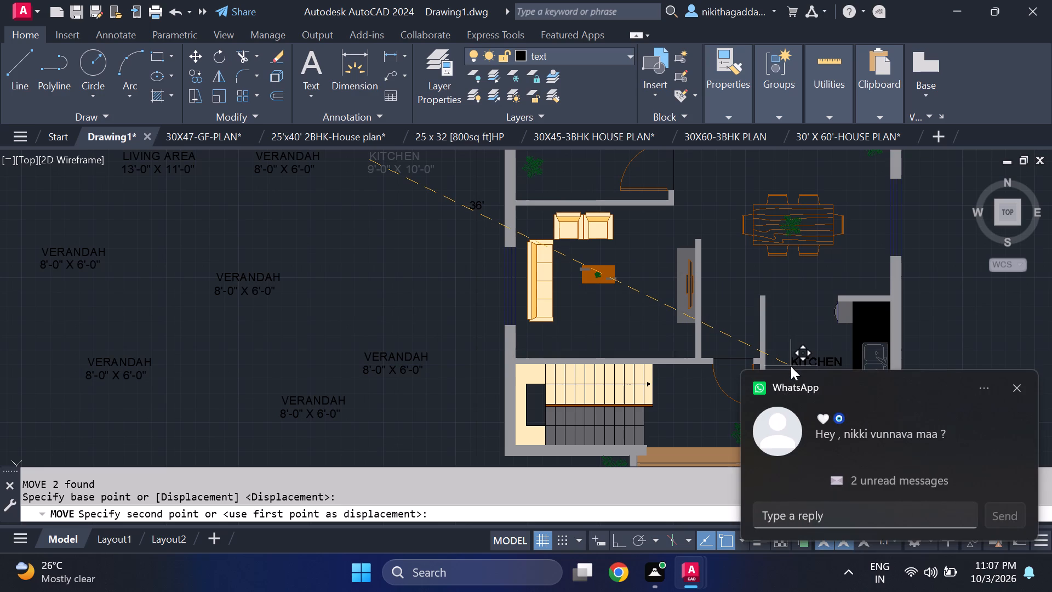
click(1020, 389)
scroll(794, 376, up, 1)
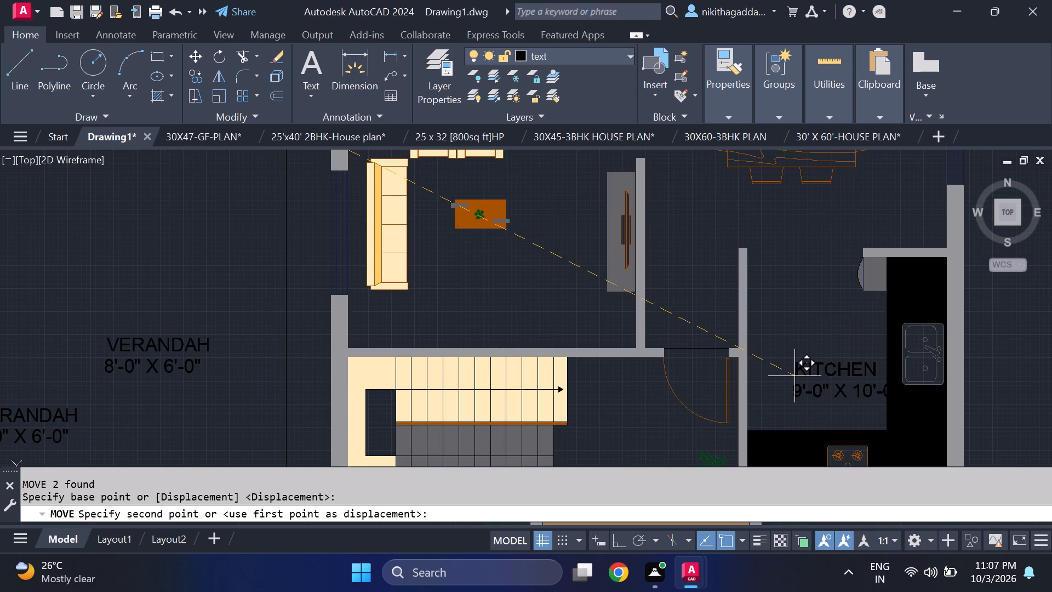
click(775, 354)
Move one VERANDAH label copy with its size text into the entrance verandah between the staircase and the kitchen.
scroll(658, 338, down, 2)
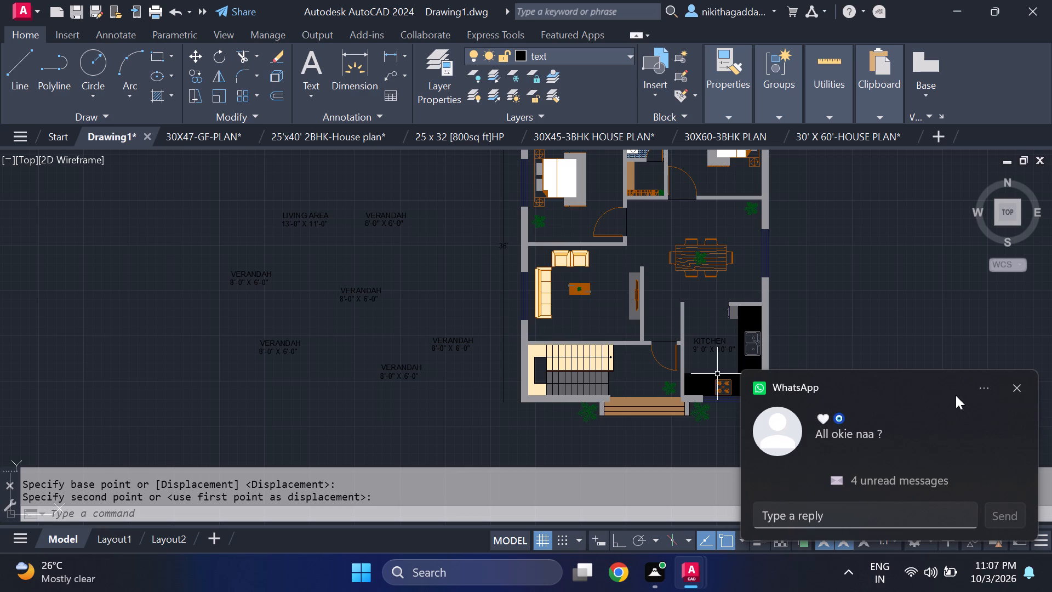
click(1016, 386)
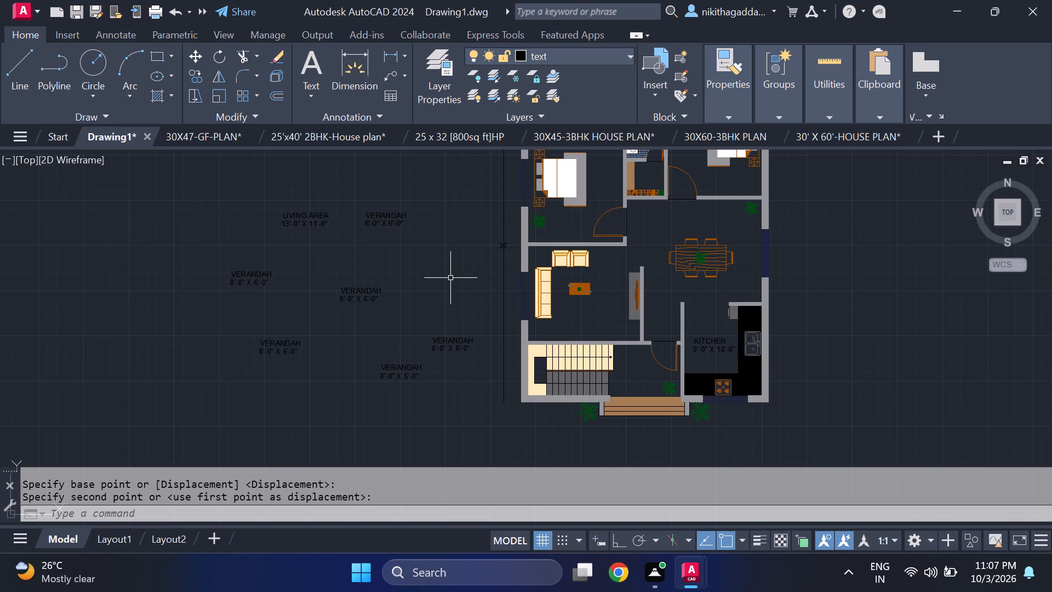
scroll(352, 294, up, 2)
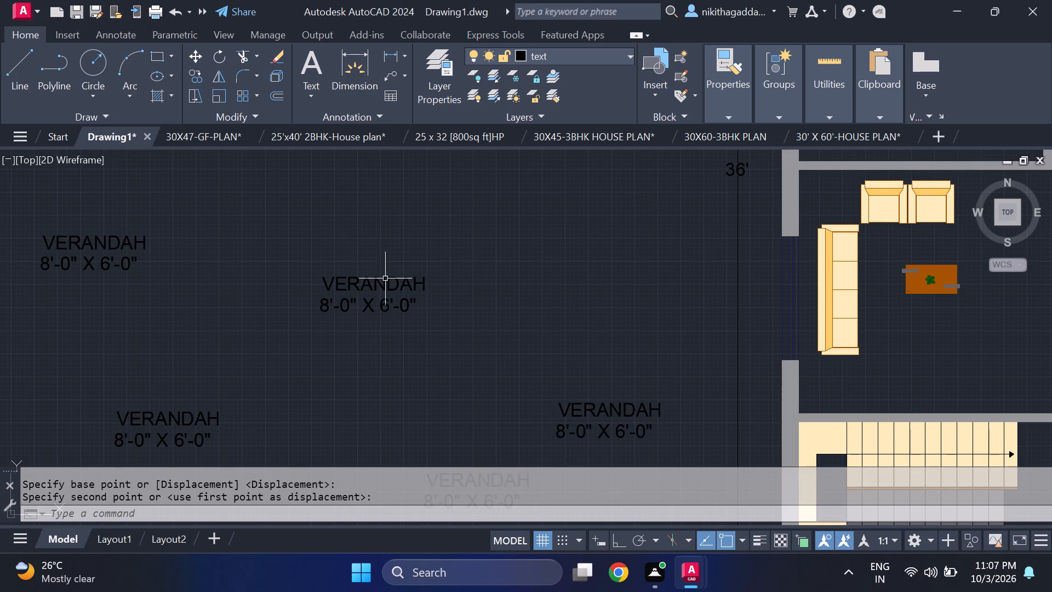
click(390, 278)
click(382, 293)
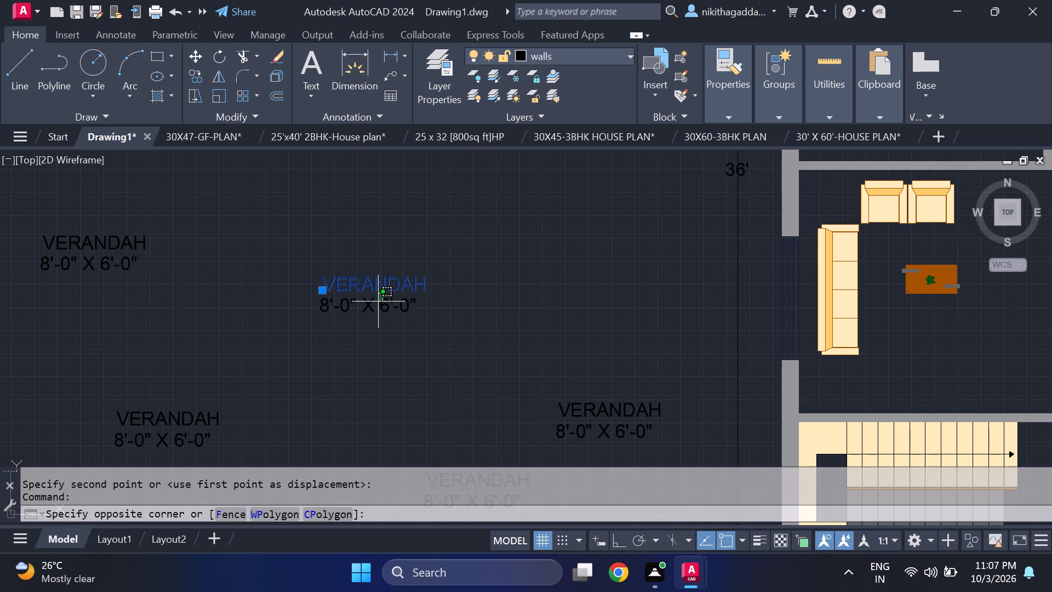
click(361, 318)
key(m)
key(Return)
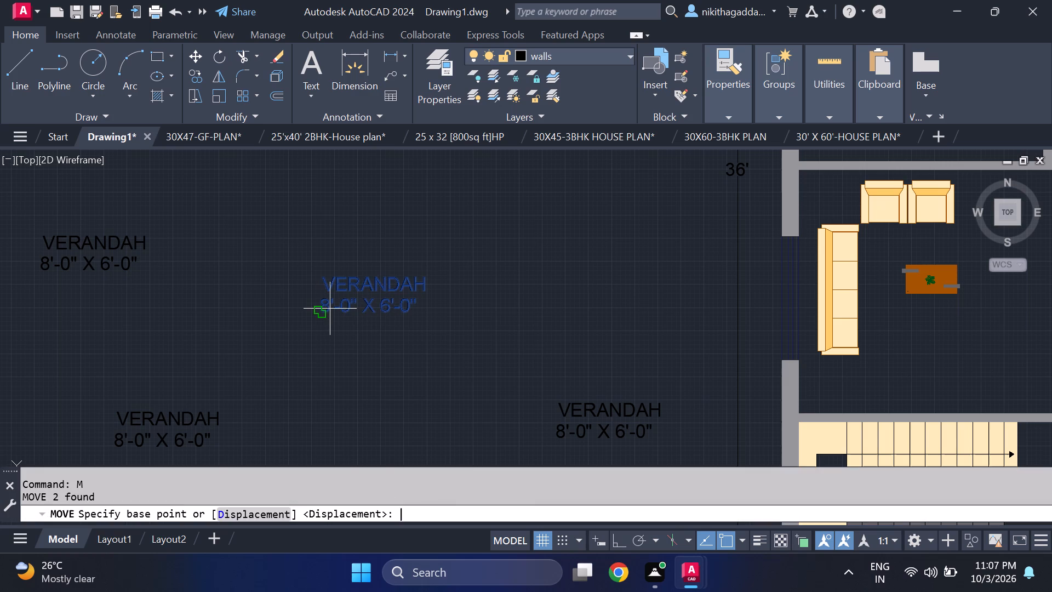
click(330, 290)
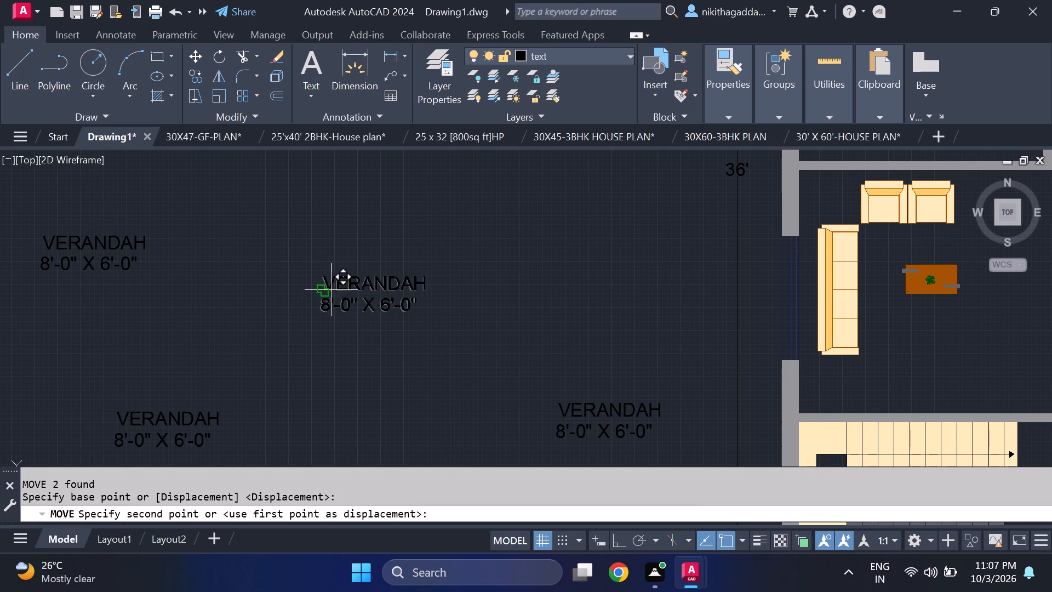
scroll(820, 385, down, 2)
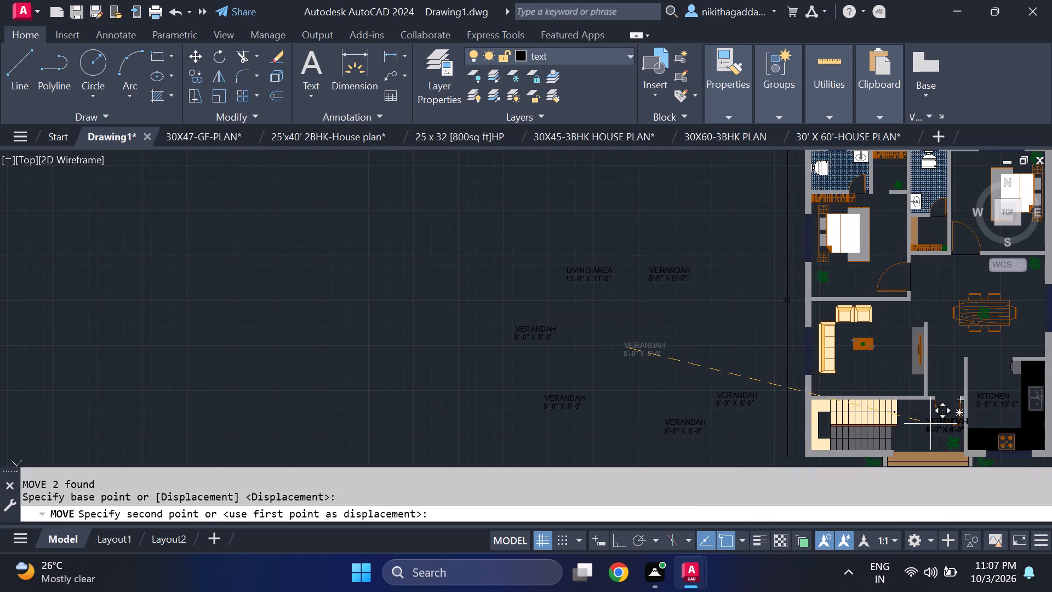
middle_drag(806, 324, 742, 289)
middle_click(742, 289)
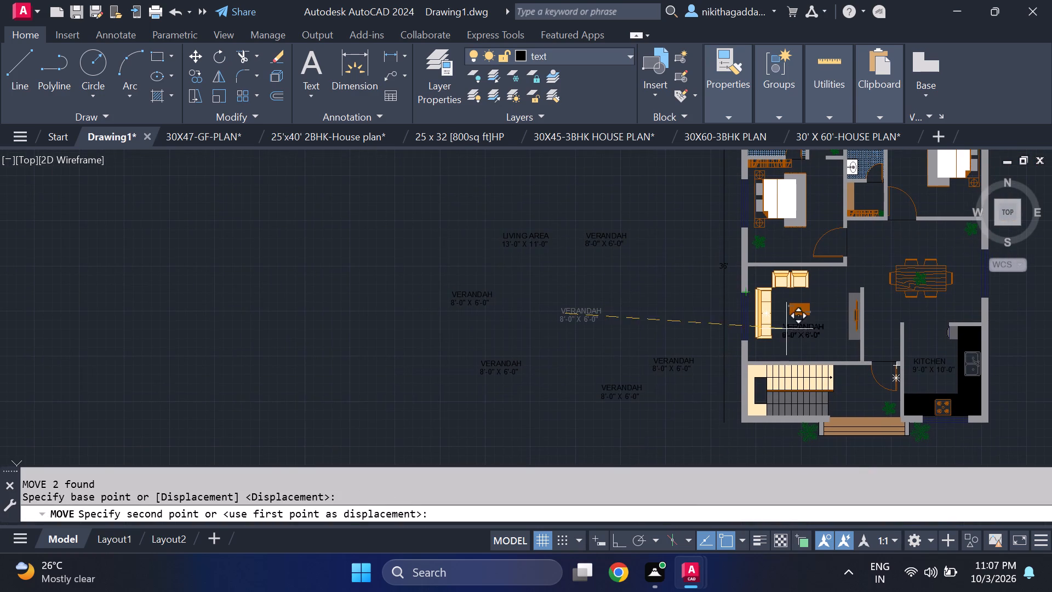
scroll(864, 400, up, 2)
scroll(818, 391, up, 2)
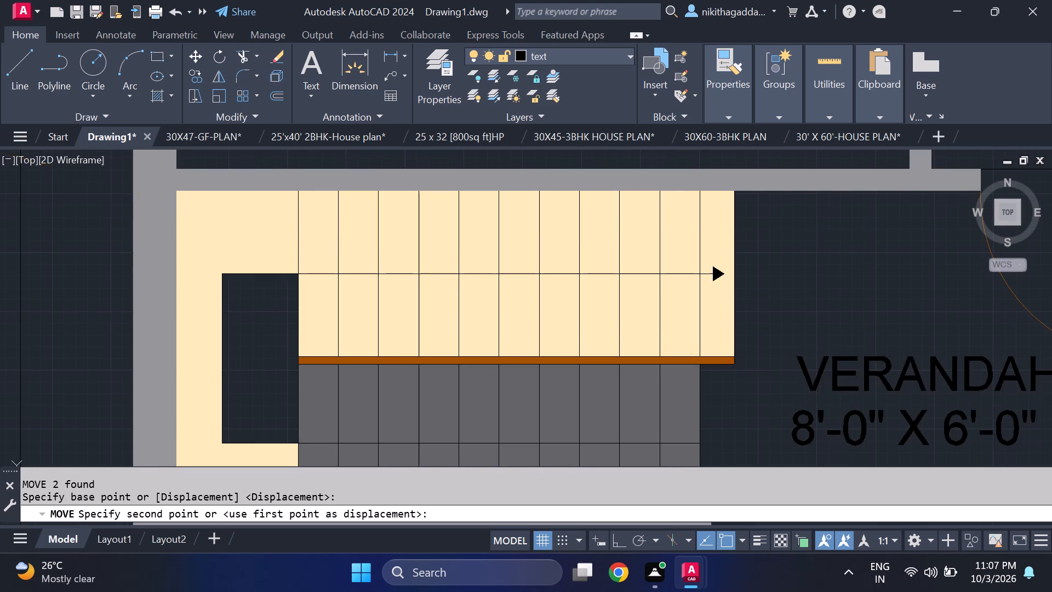
click(813, 391)
Move the LIVING AREA label with its 13'-0" X 11'-0" size text into the living room, just below the coffee table.
scroll(809, 389, down, 4)
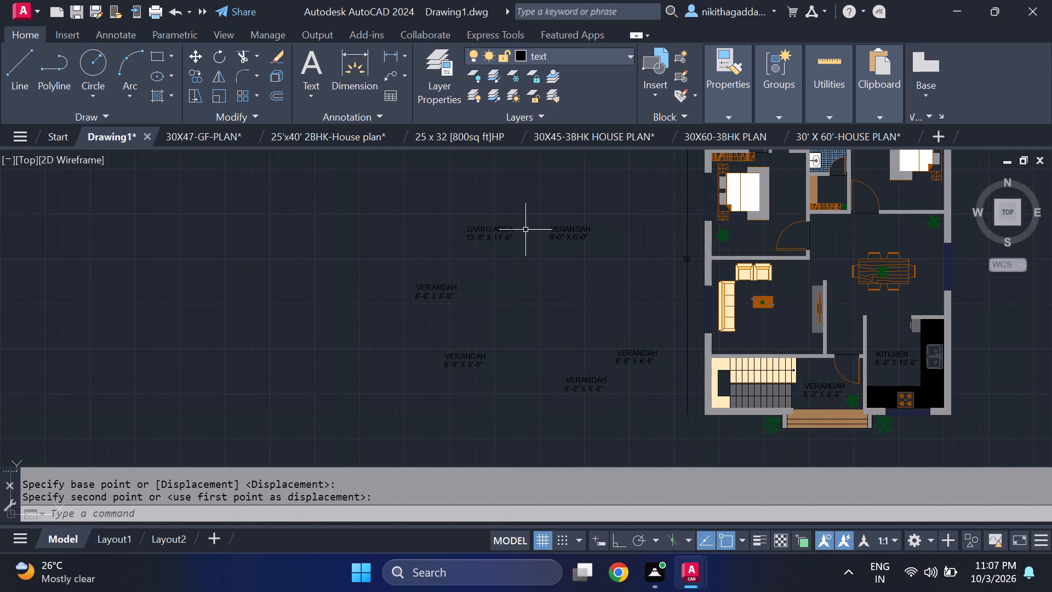
scroll(491, 228, up, 3)
click(550, 156)
click(461, 238)
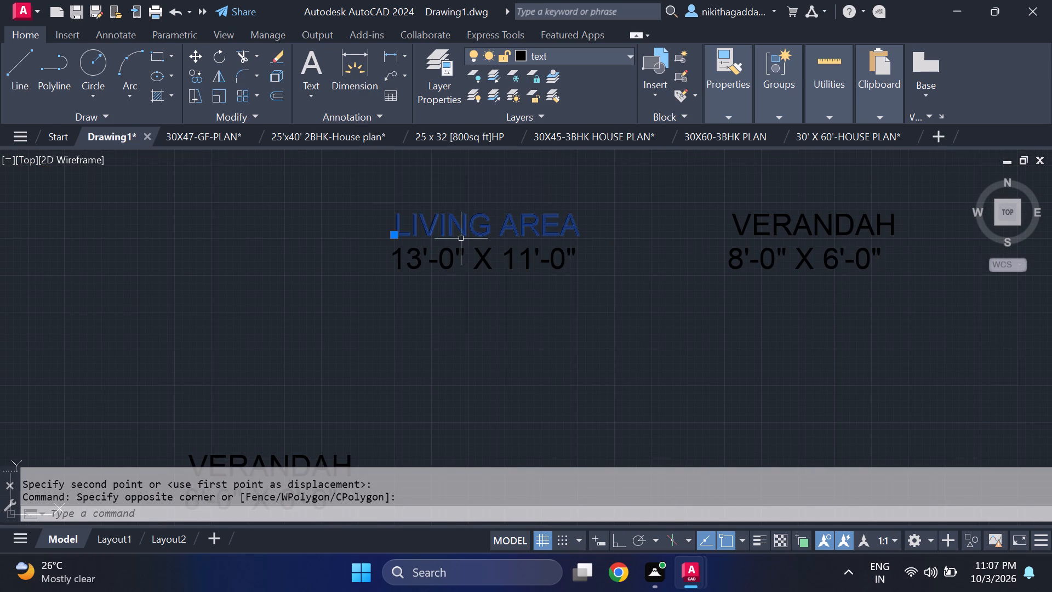
click(495, 254)
click(514, 247)
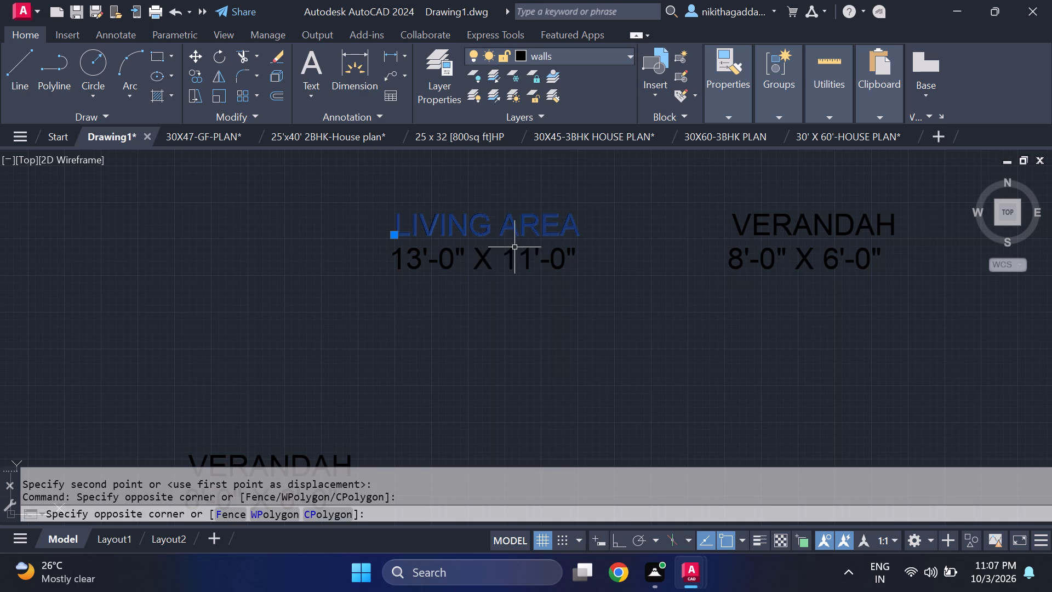
click(521, 247)
click(474, 283)
key(m)
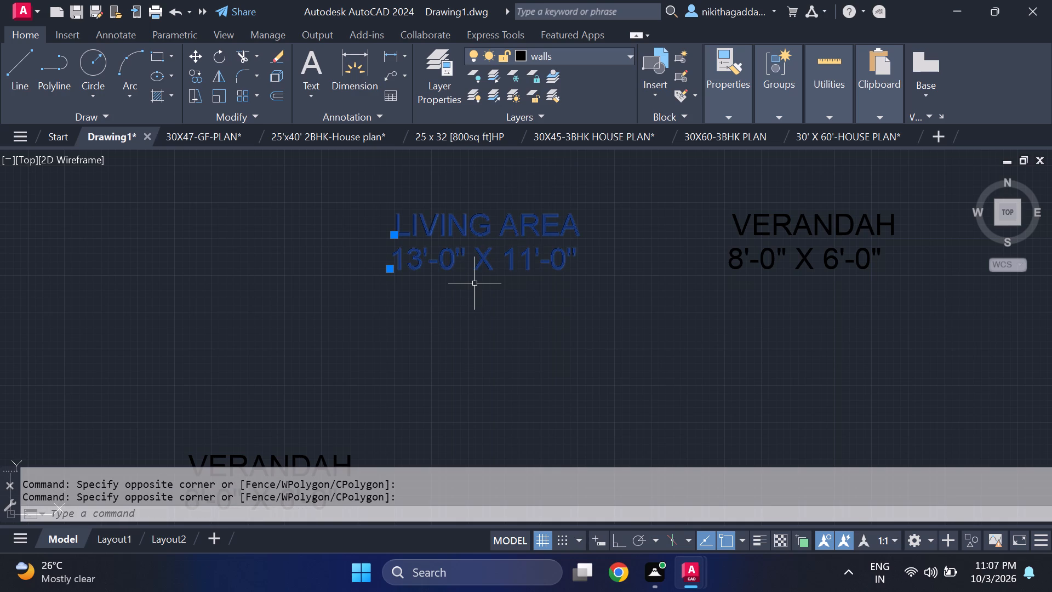
key(Return)
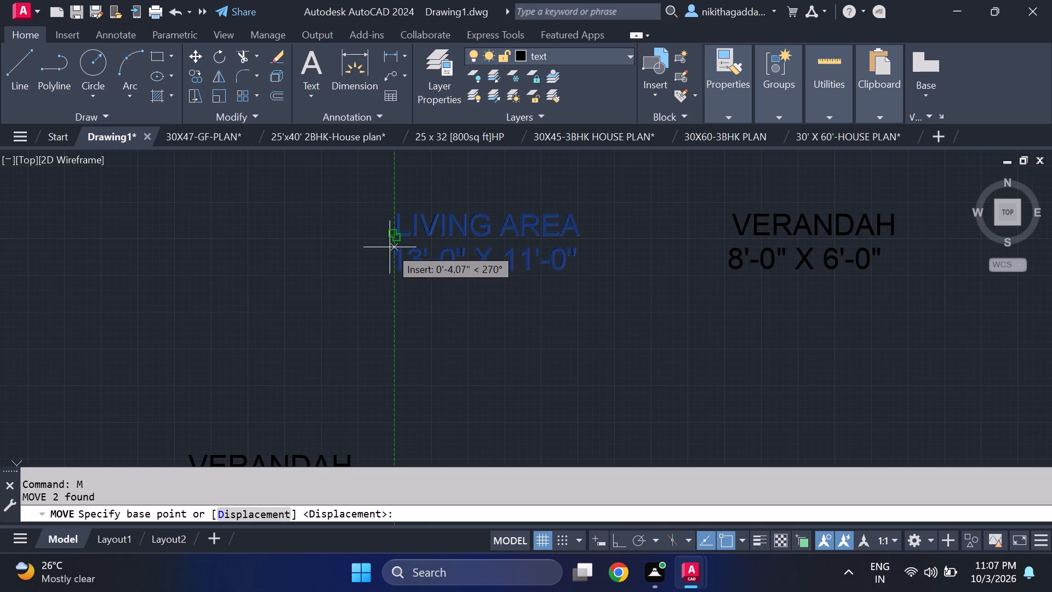
click(394, 261)
scroll(639, 339, down, 4)
scroll(773, 357, up, 2)
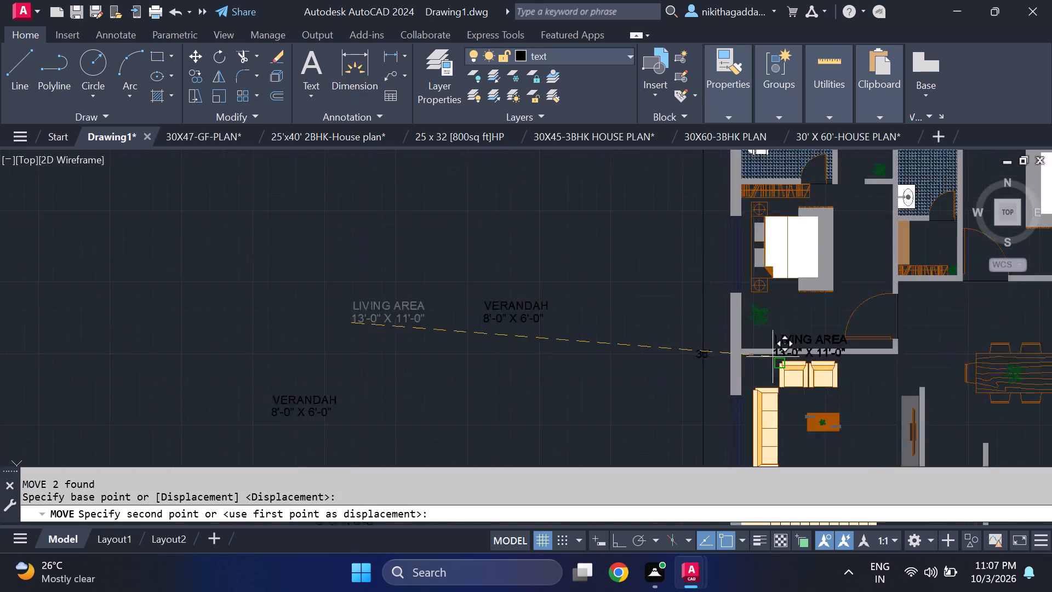
scroll(773, 357, up, 1)
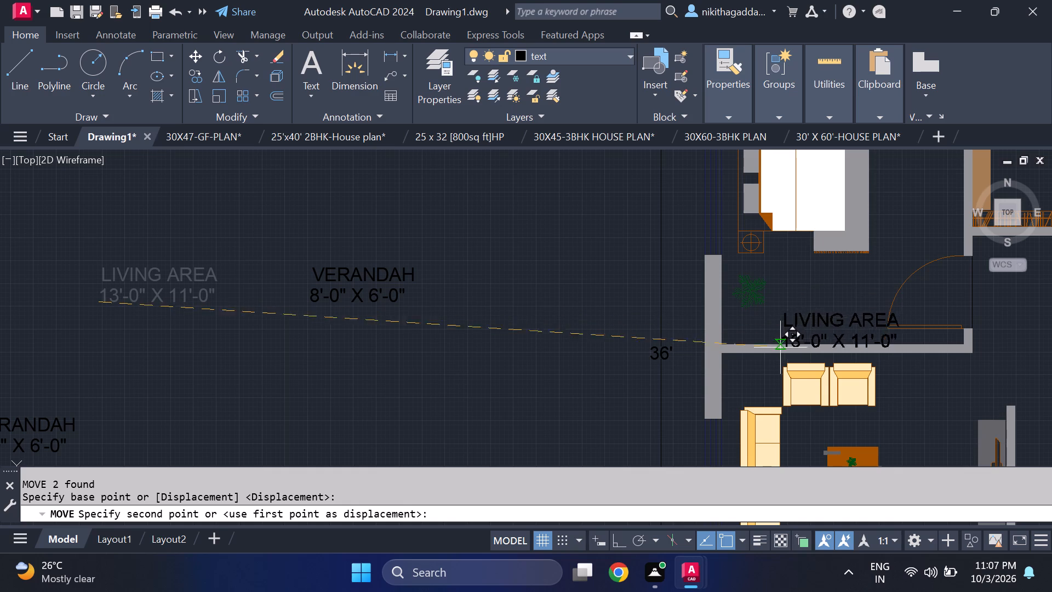
middle_drag(791, 418, 673, 208)
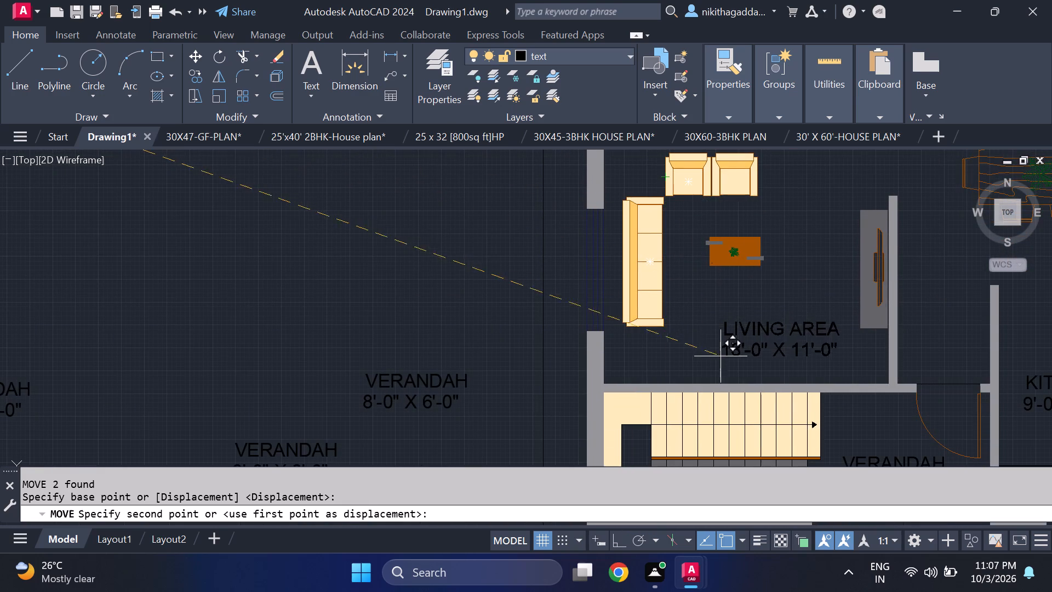
scroll(707, 318, up, 1)
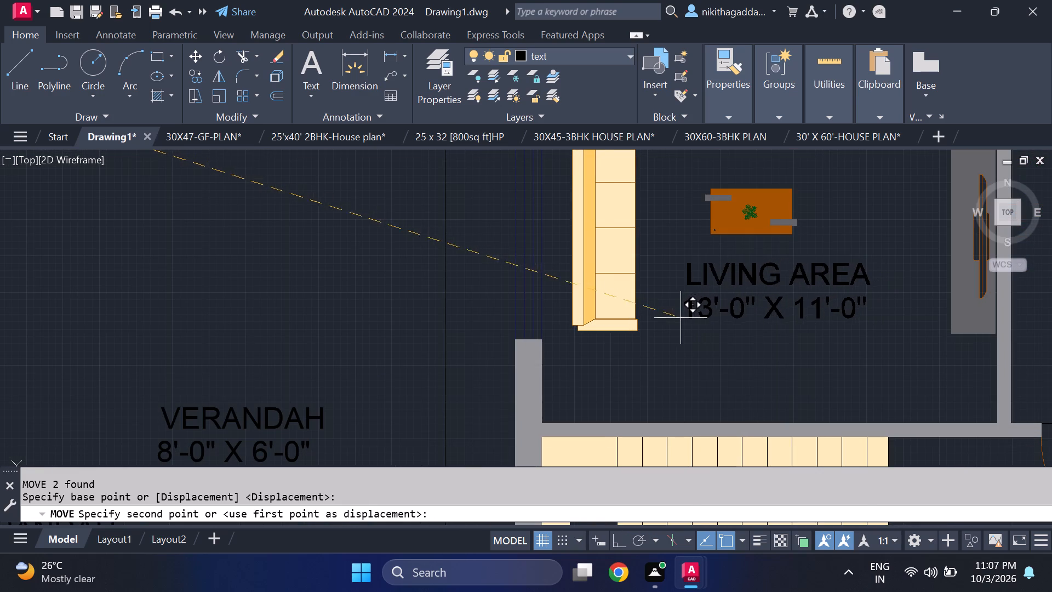
click(679, 318)
Change the room name in the uppermost remaining VERANDAH copy outside the plan to LOBBY/DINING.
scroll(690, 314, down, 3)
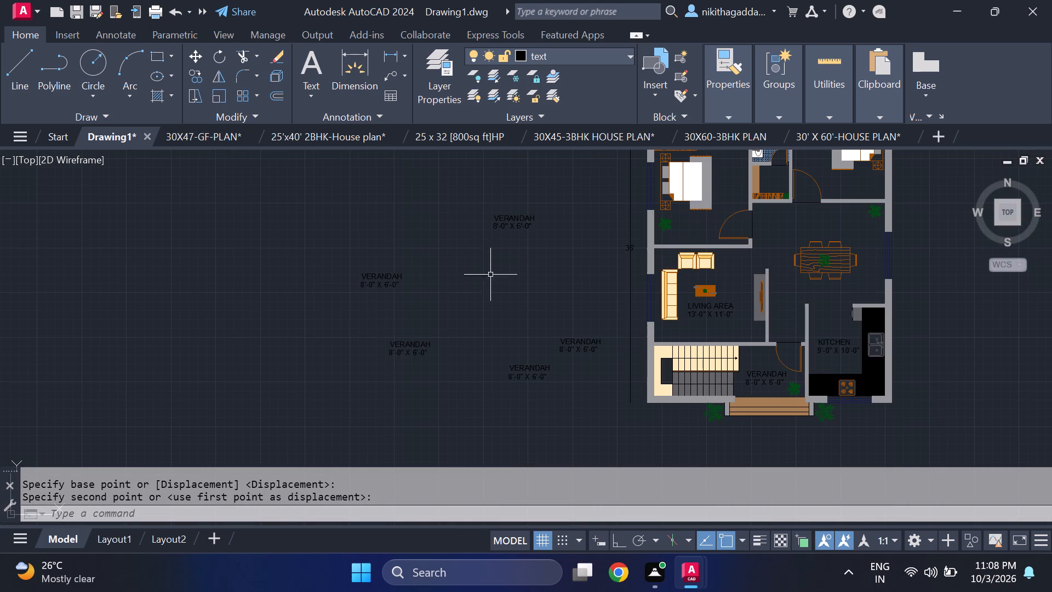
scroll(525, 222, up, 2)
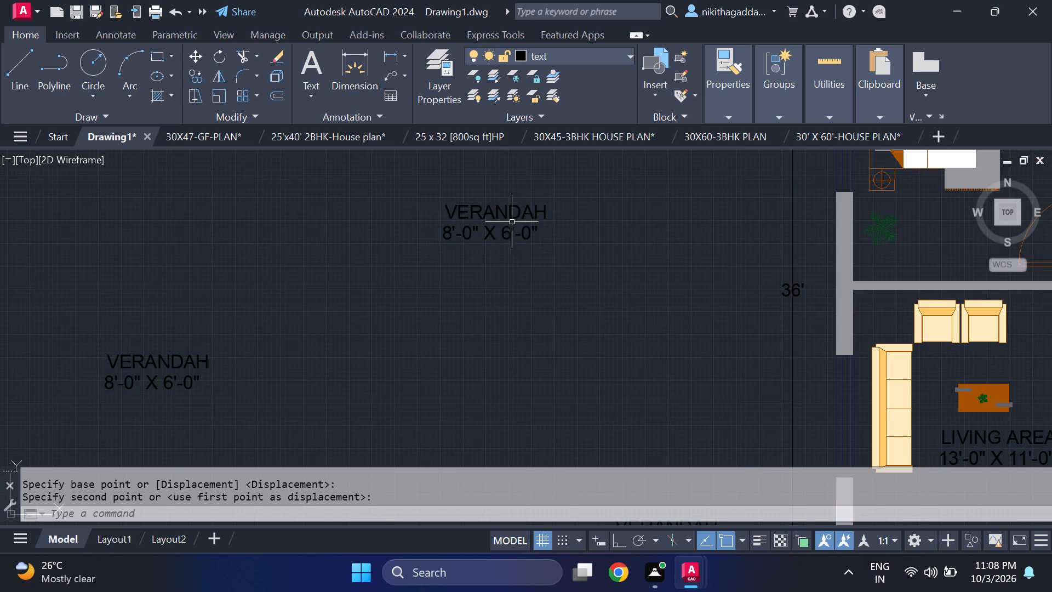
double_click(505, 215)
scroll(505, 215, up, 2)
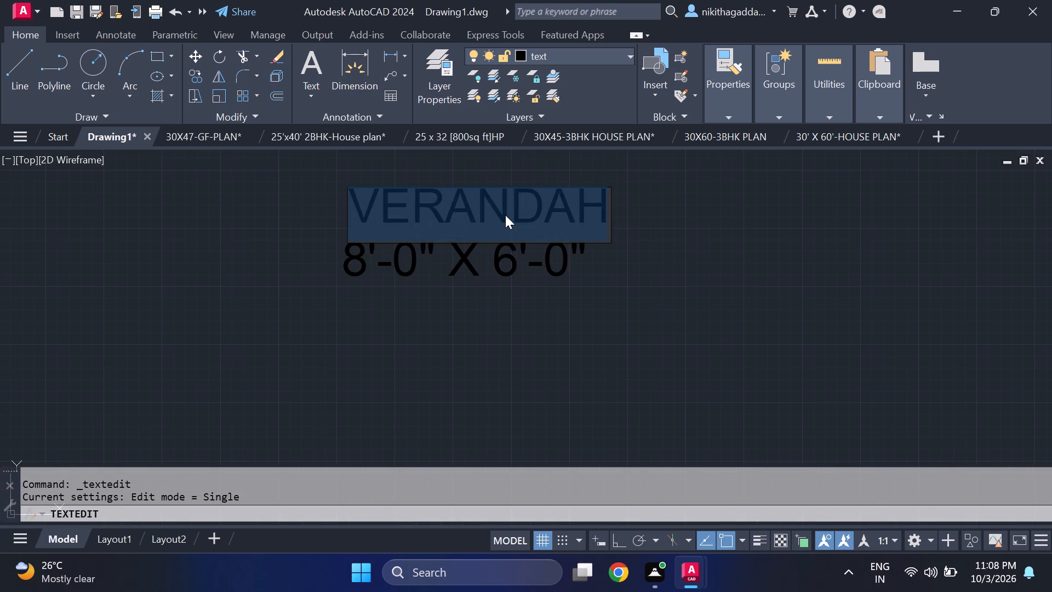
key(Delete)
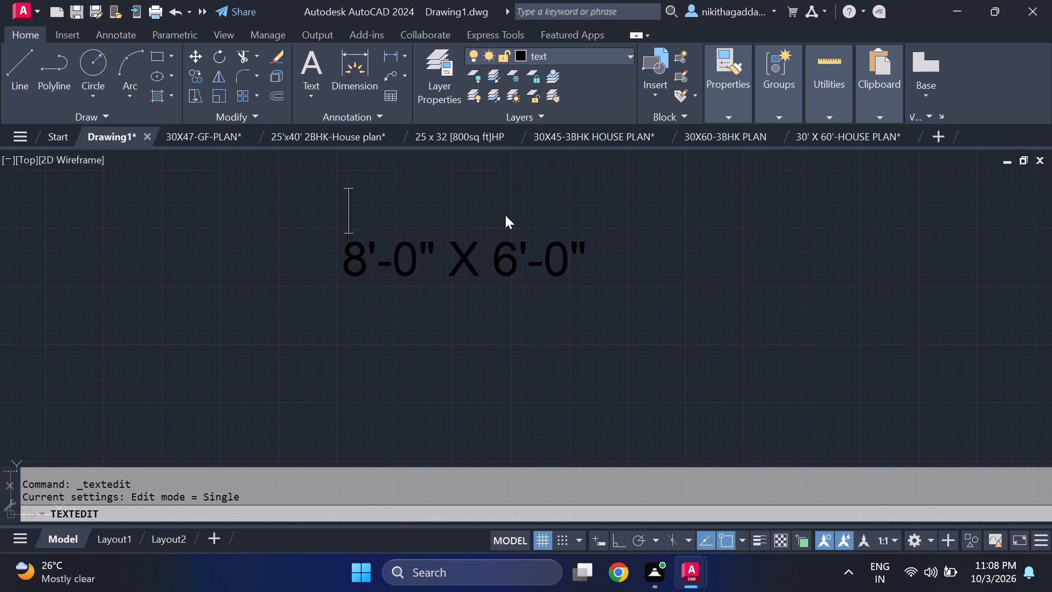
text(LO)
text(BBY)
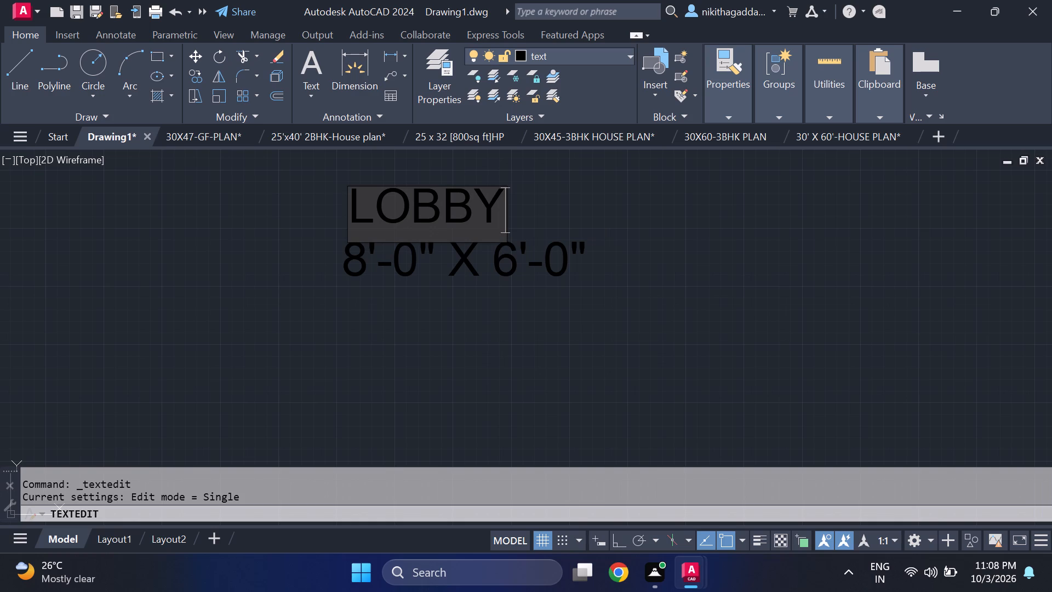
key(shift+question)
key(backslash)
key(BackSpace)
key(BackSpace)
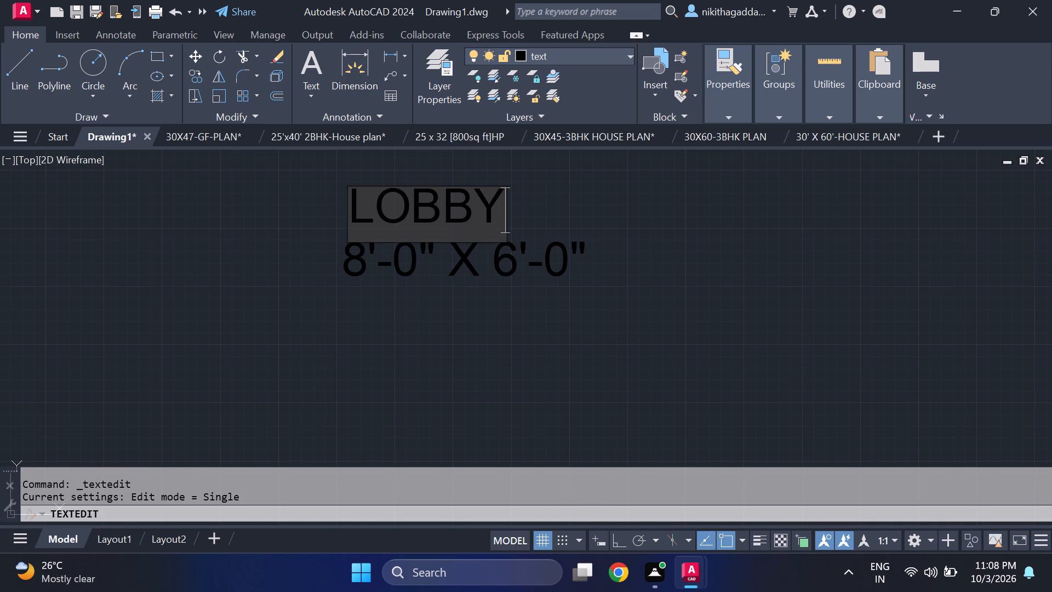
key(slash)
text(DINING)
key(Return)
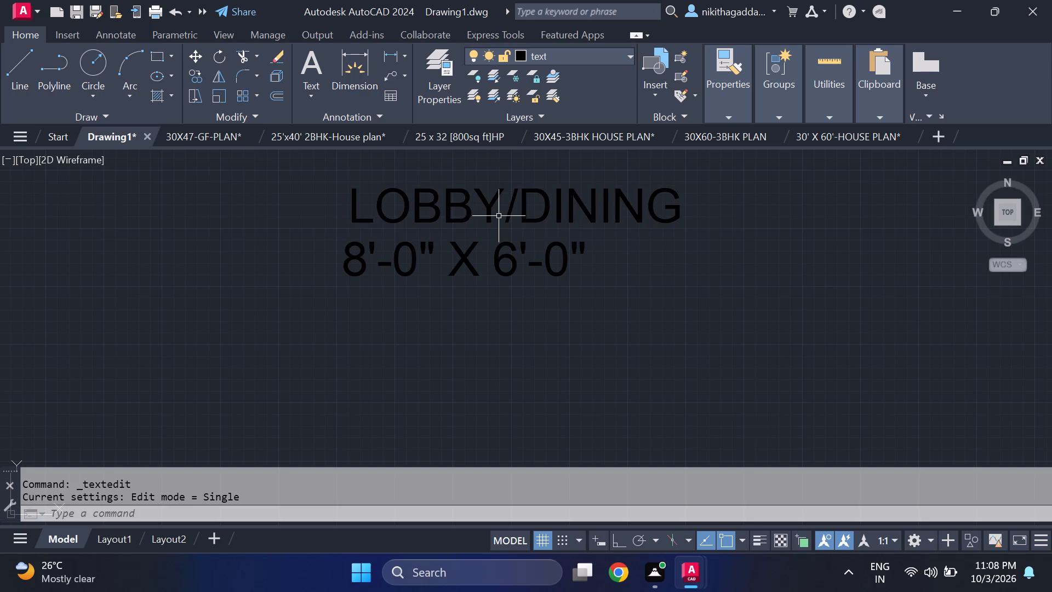
Change the size text under the LOBBY/DINING label to AREA.
double_click(514, 265)
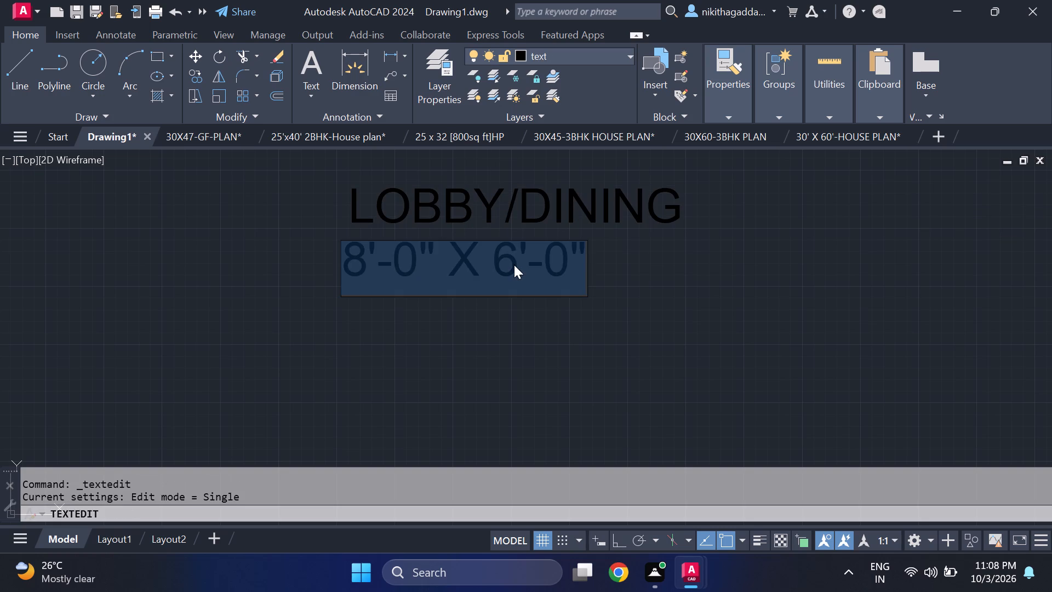
key(Delete)
text(AREA)
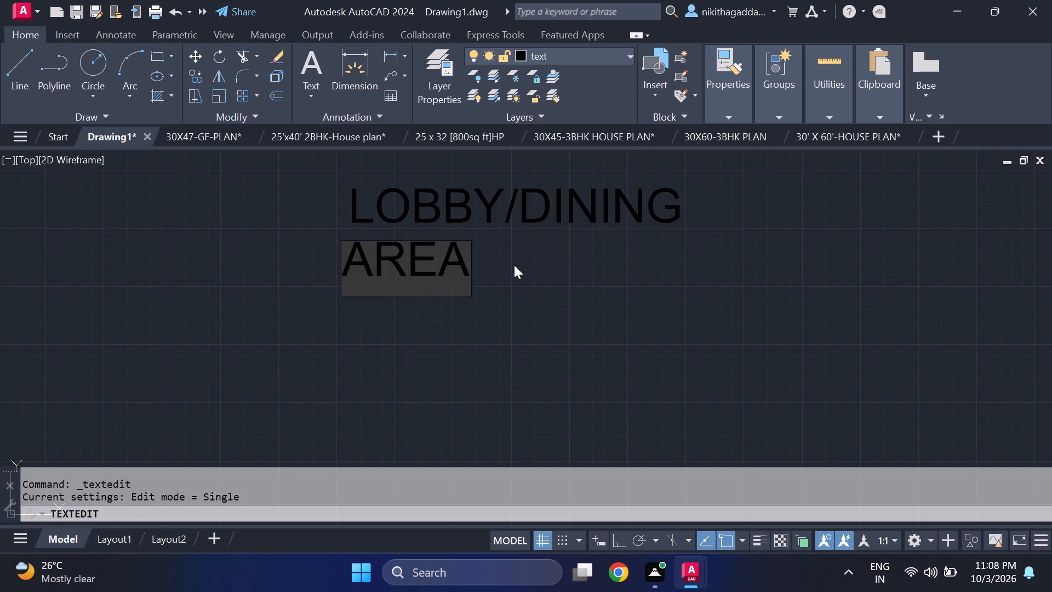
key(Return)
Move the AREA text so it sits centred directly beneath LOBBY/DINING.
click(460, 257)
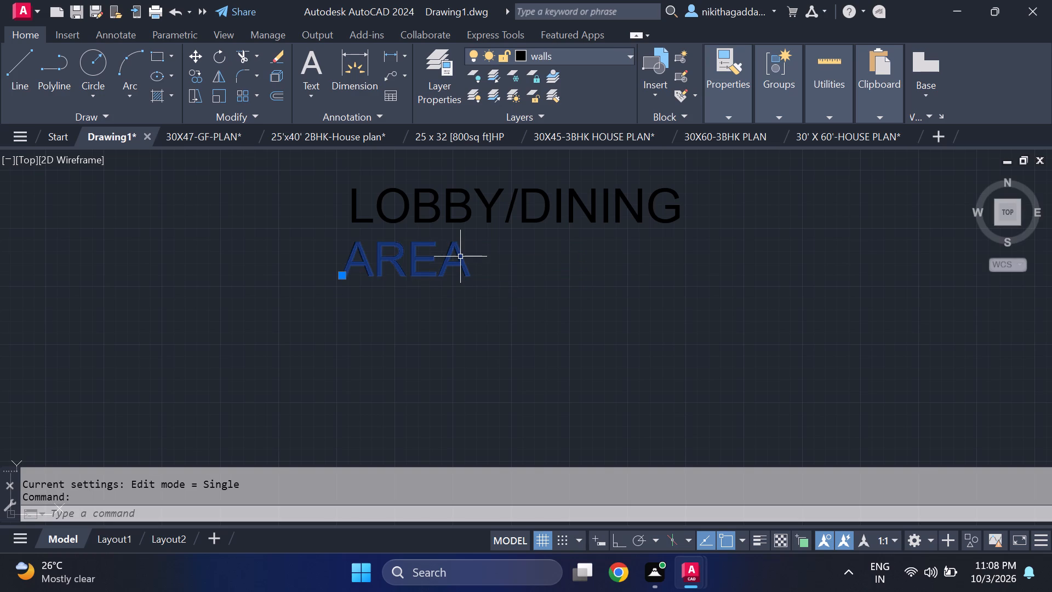
key(m)
key(Return)
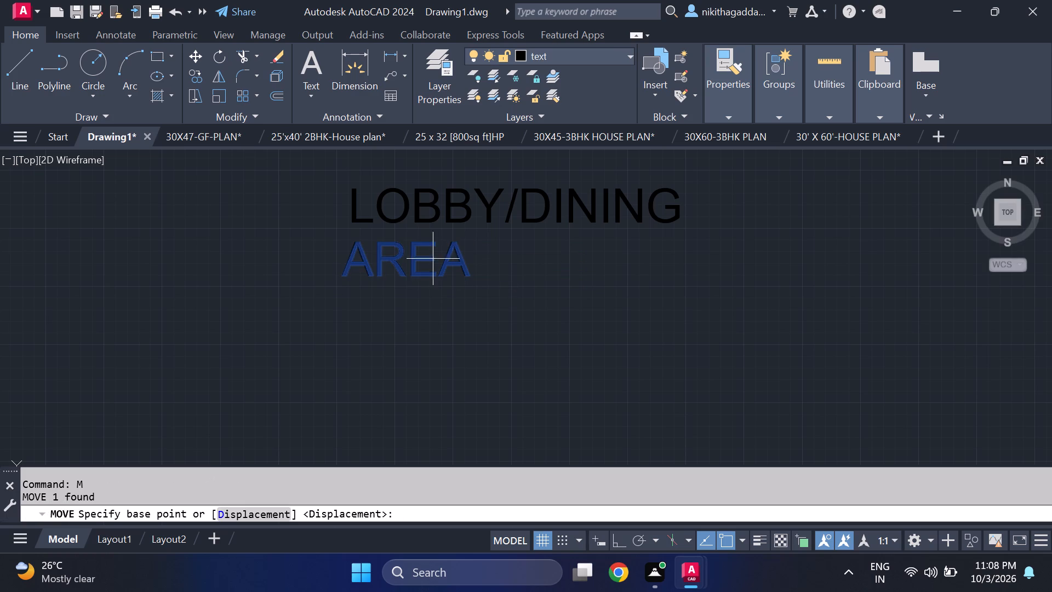
click(353, 278)
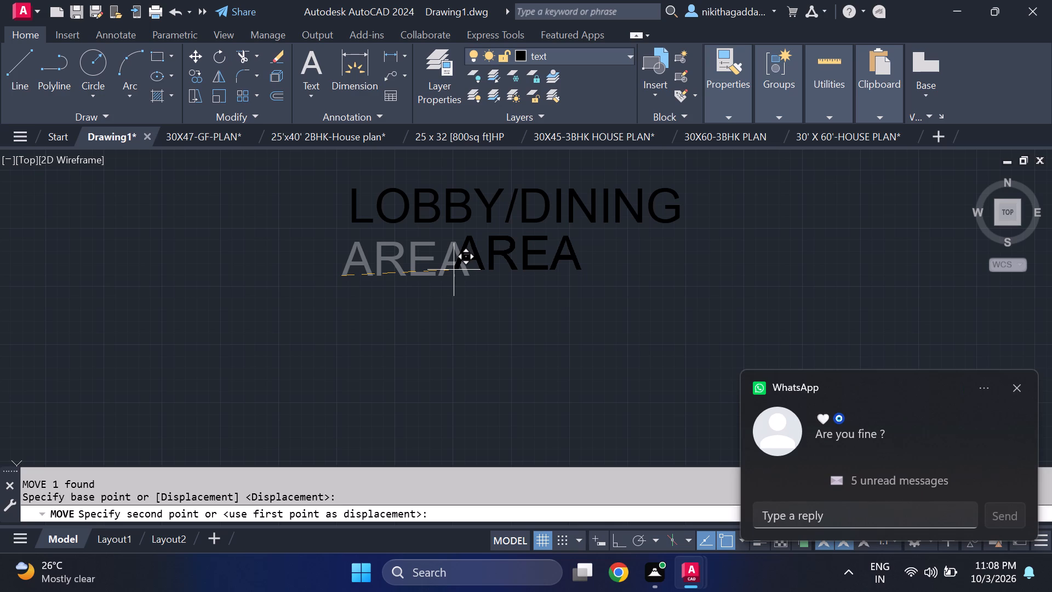
click(454, 270)
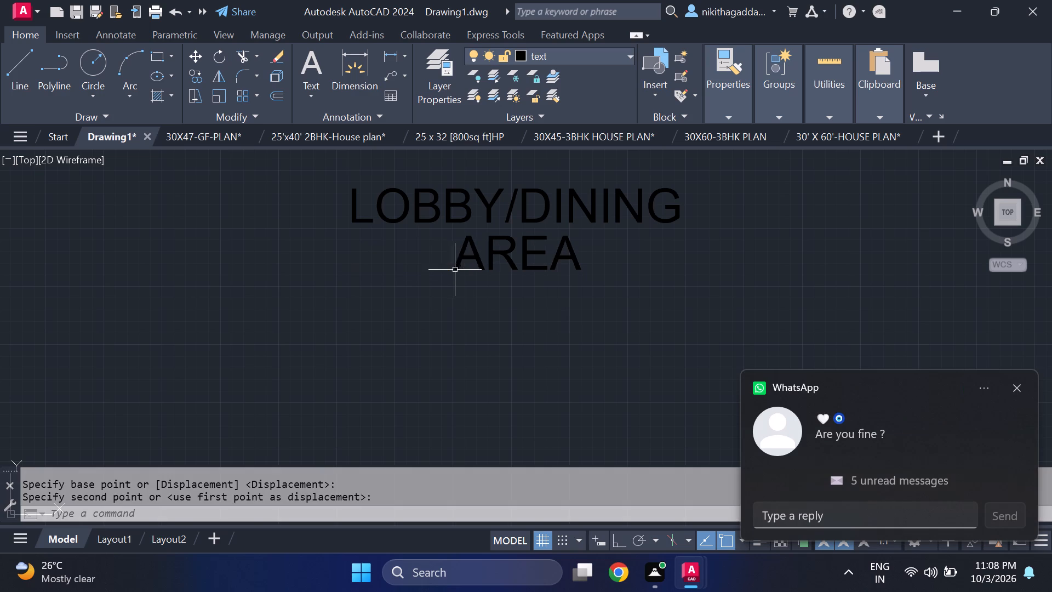
Copy the AREA text once to just below itself, as a third line of the LOBBY/DINING label.
click(505, 256)
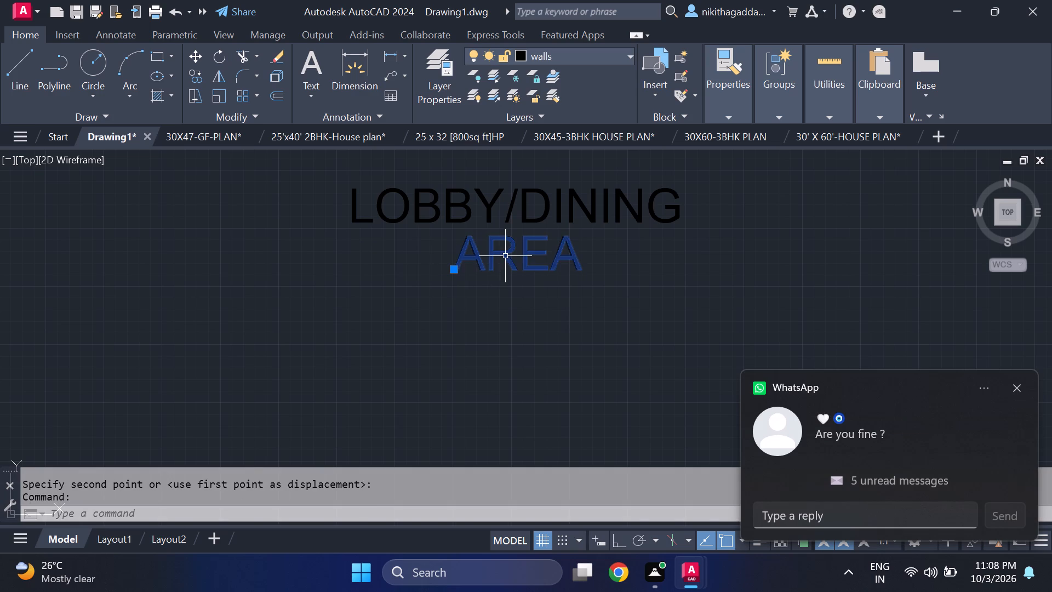
text(CO)
key(Return)
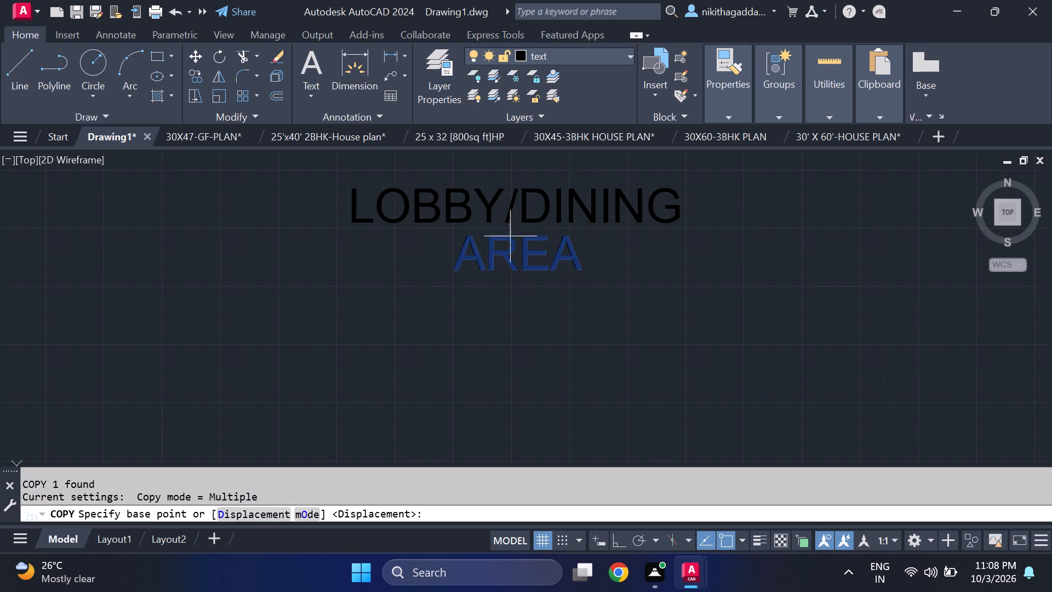
click(453, 279)
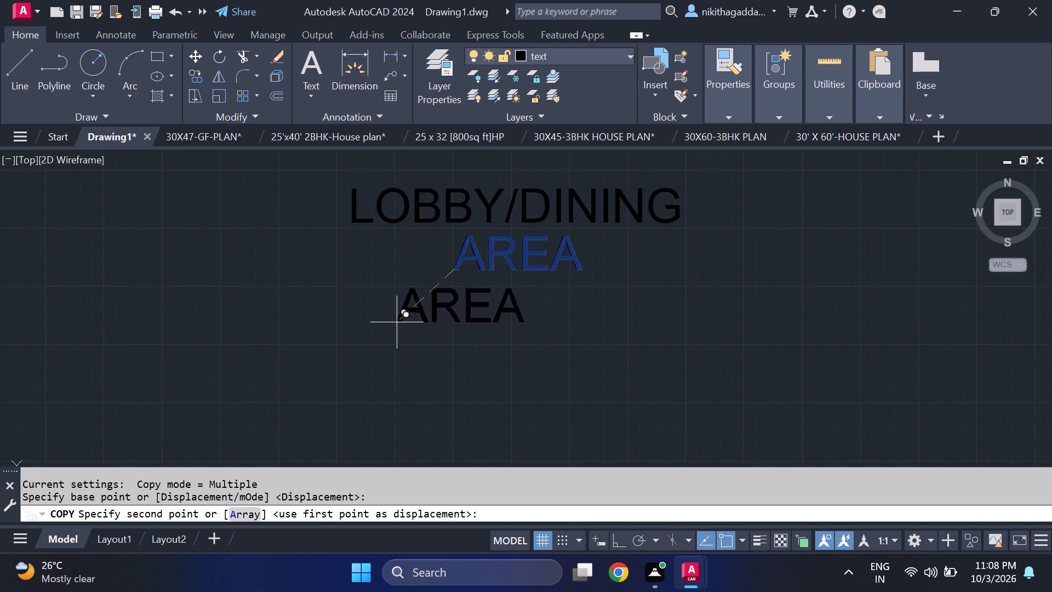
click(392, 328)
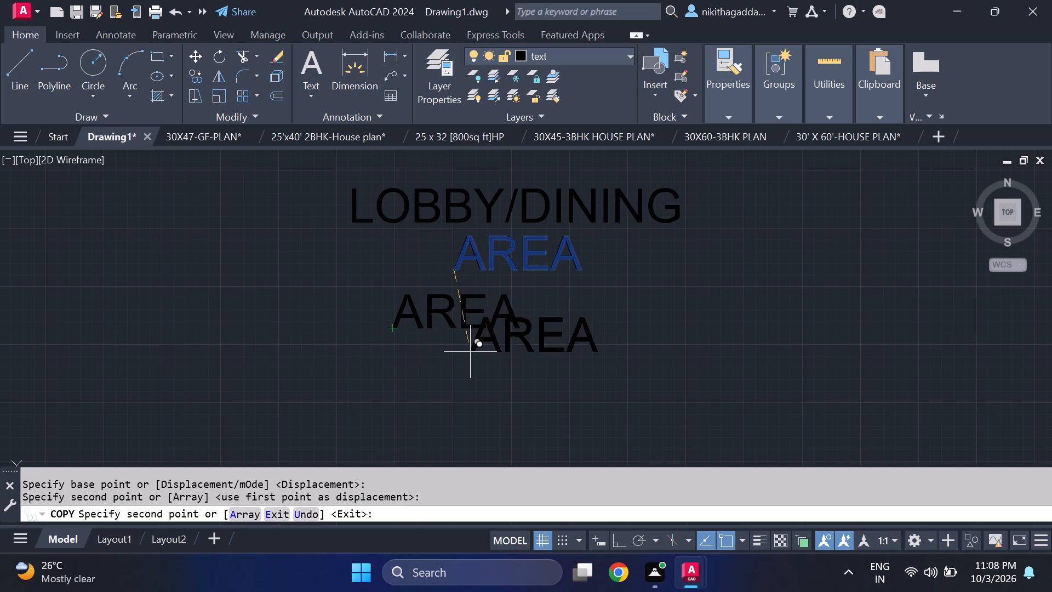
key(Escape)
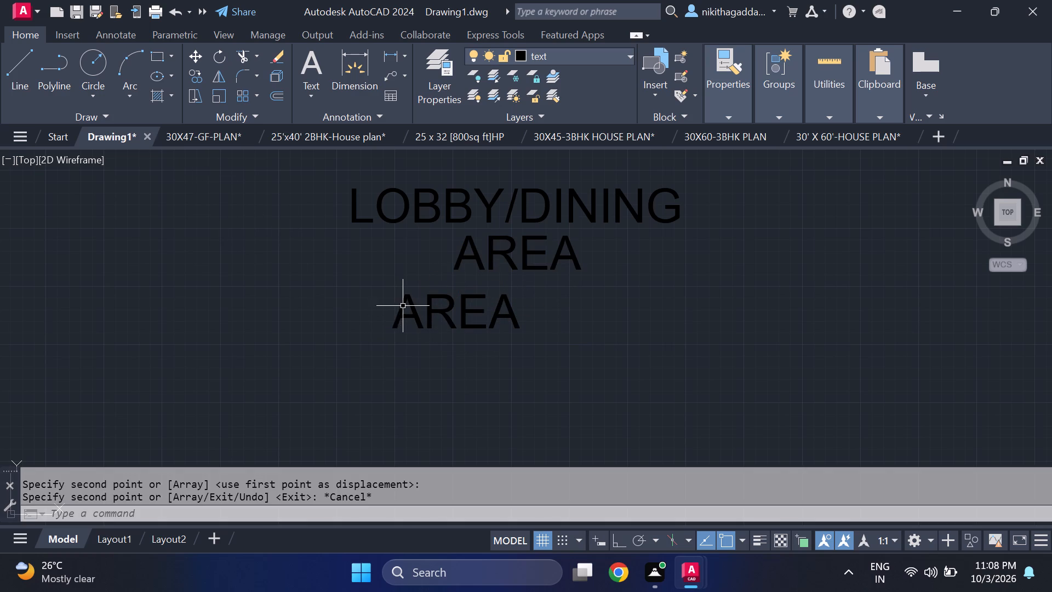
Change the lower AREA copy under the LOBBY/DINING label to the size text 13'-8"X11'-10".
double_click(403, 306)
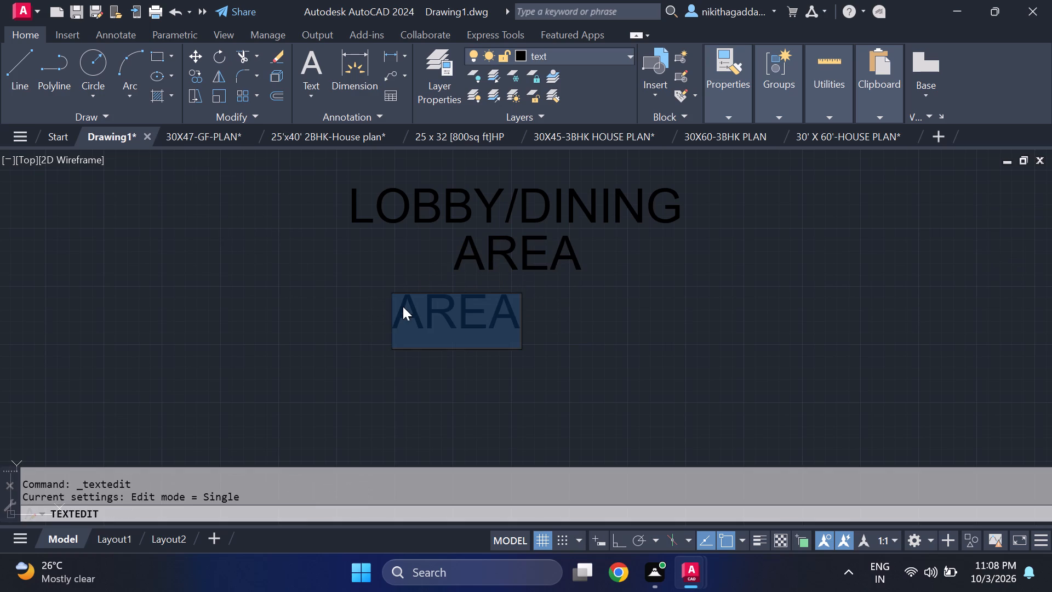
key(Delete)
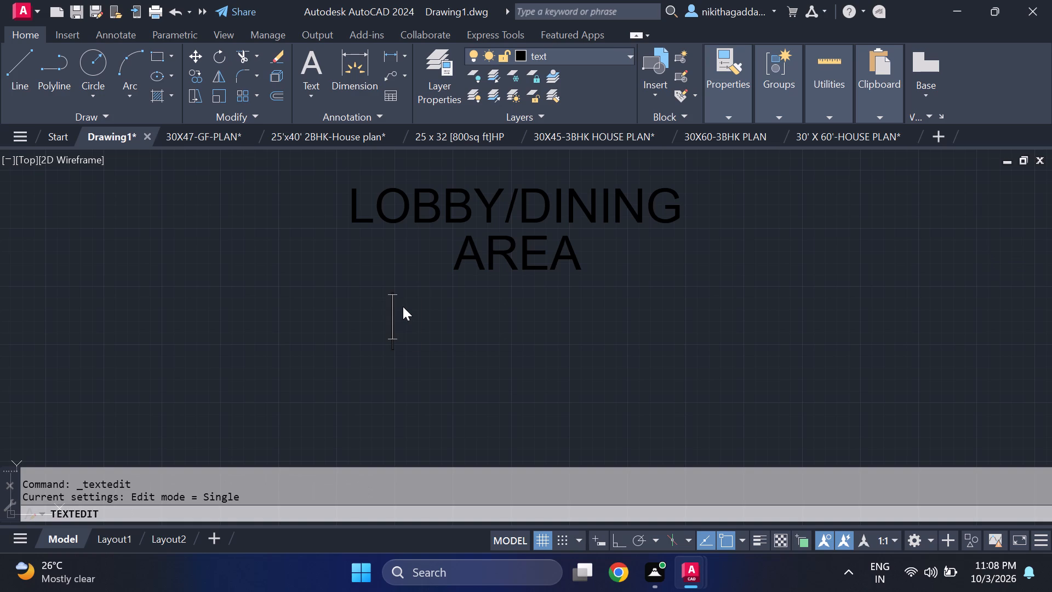
text(13)
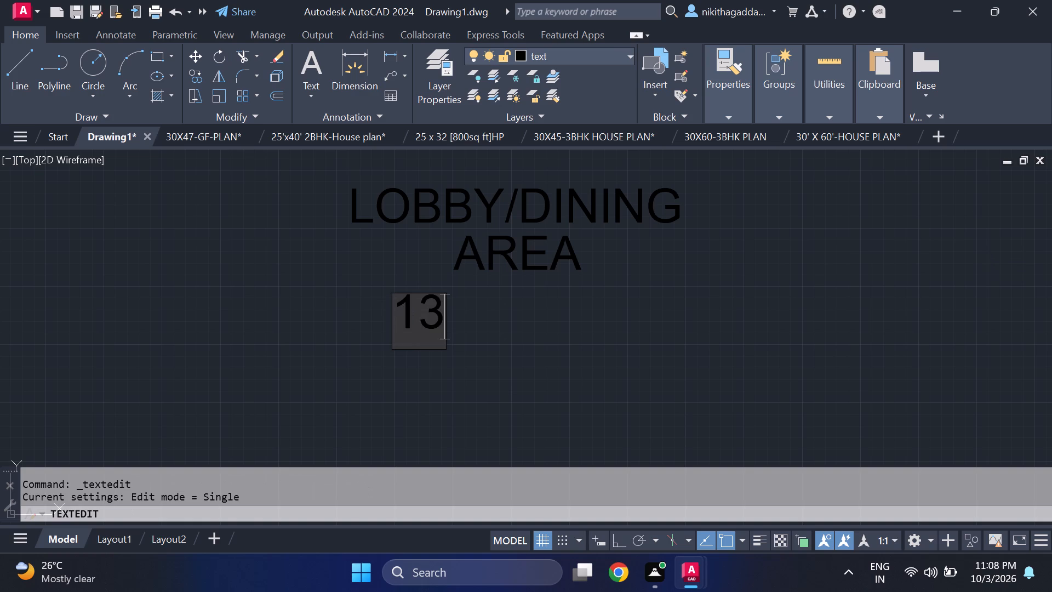
key(apostrophe)
text(-8)
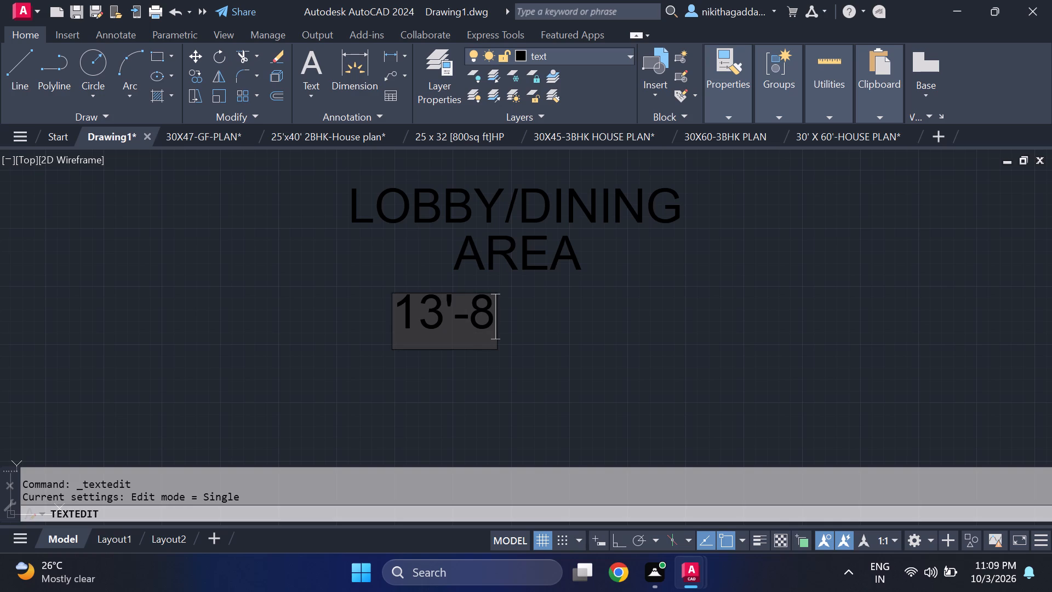
key(shift+quotedbl)
key(x)
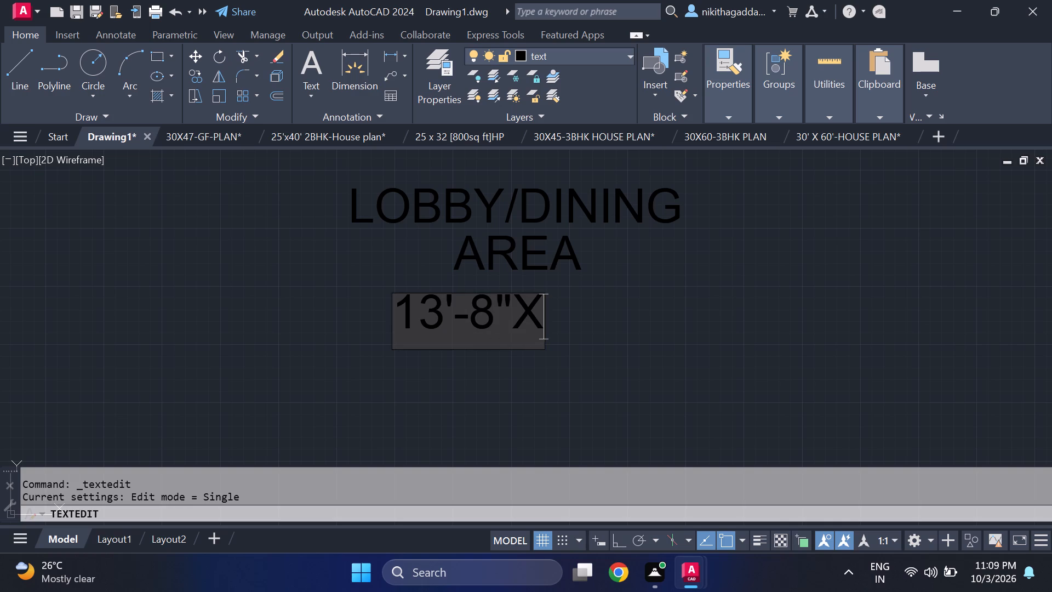
text(11)
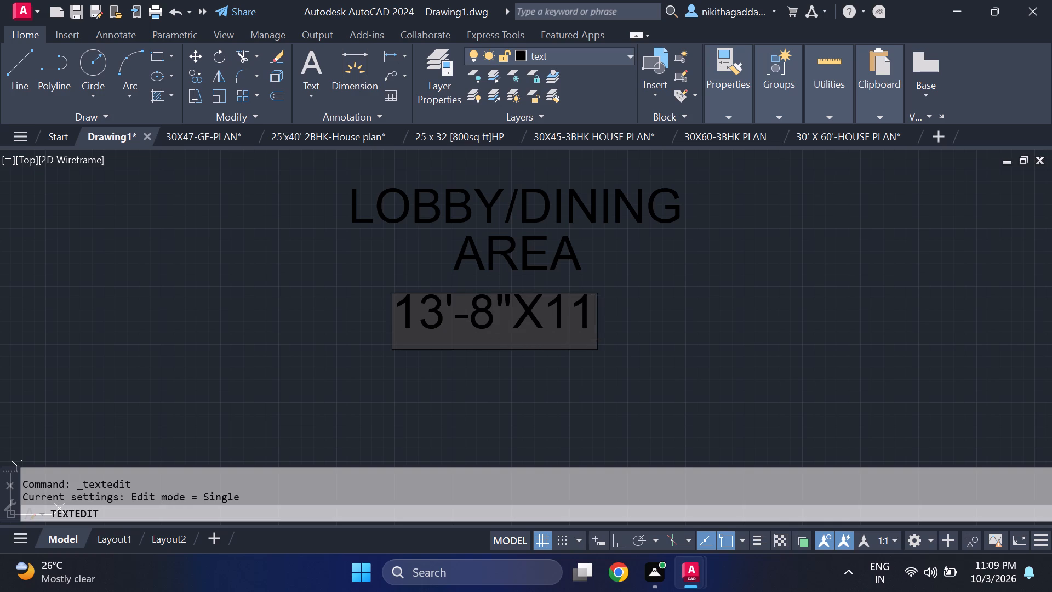
key(apostrophe)
text(-1)
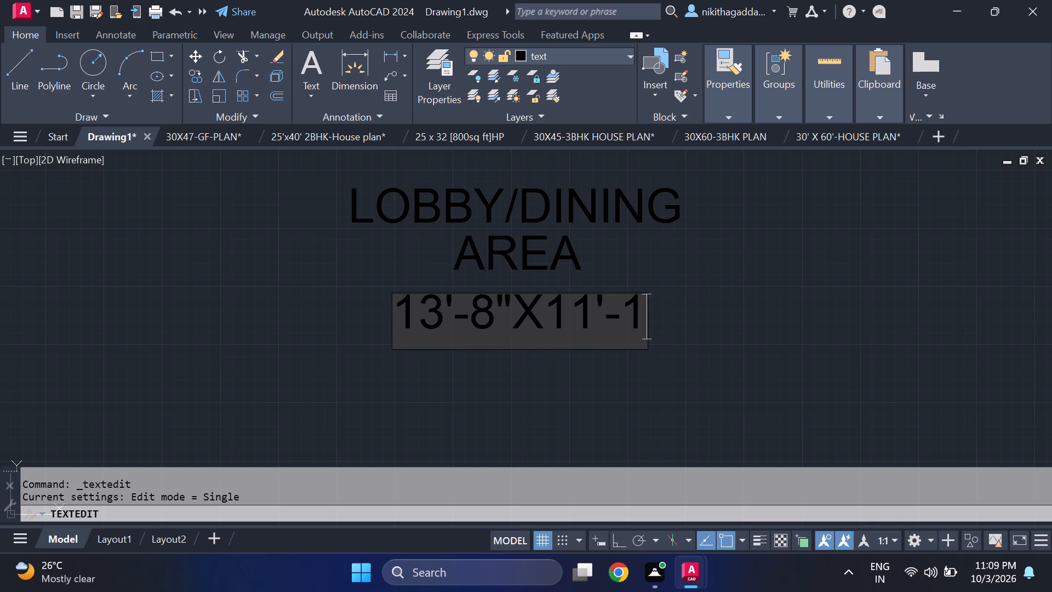
key(0)
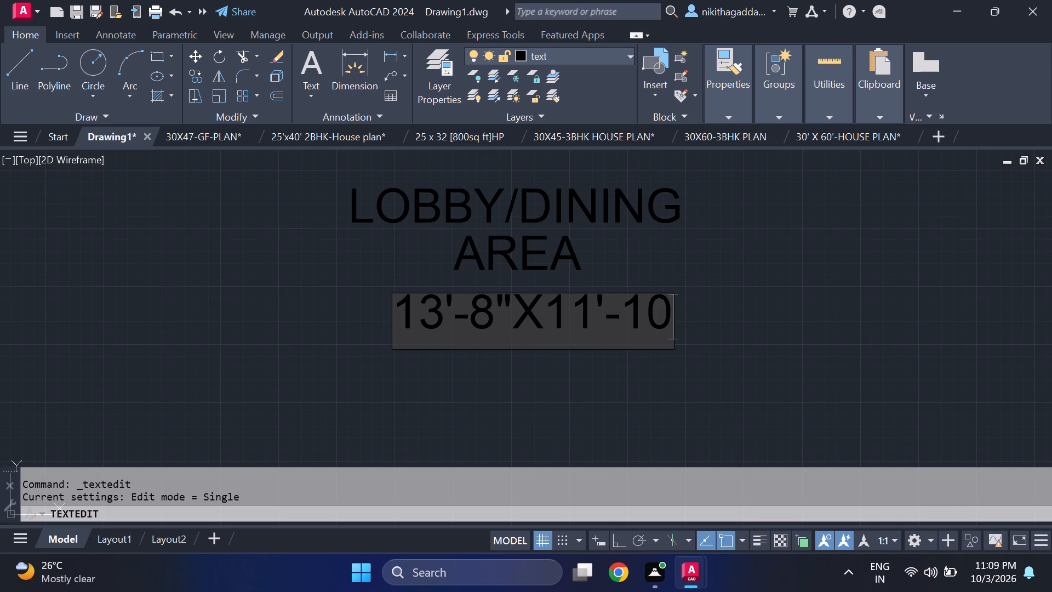
key(shift+quotedbl)
key(Return)
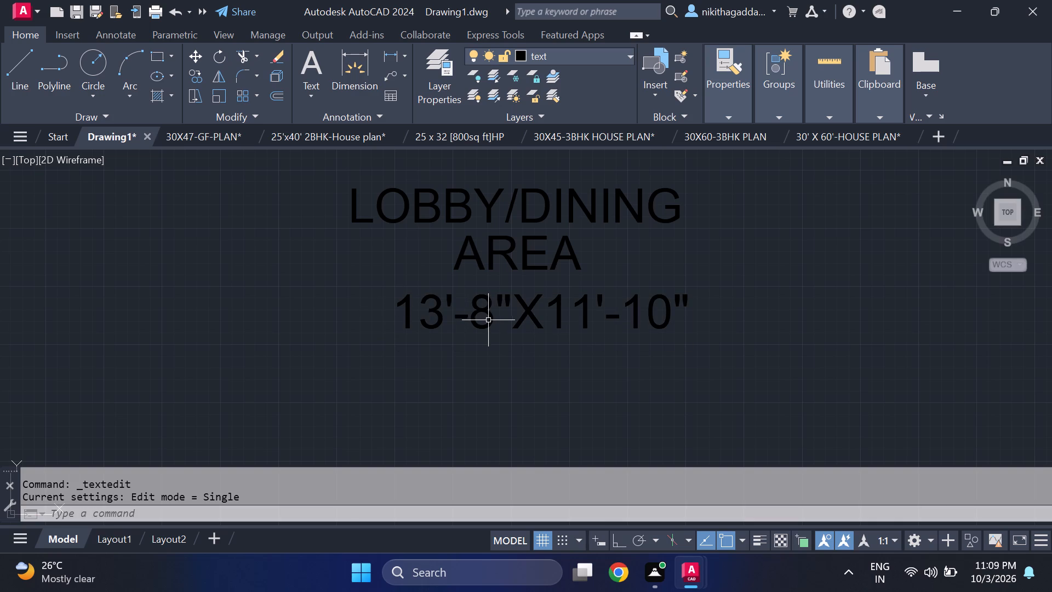
Move the 13'-8"X11'-10" size text sideways so it sits centred beneath LOBBY/DINING AREA.
click(524, 309)
key(m)
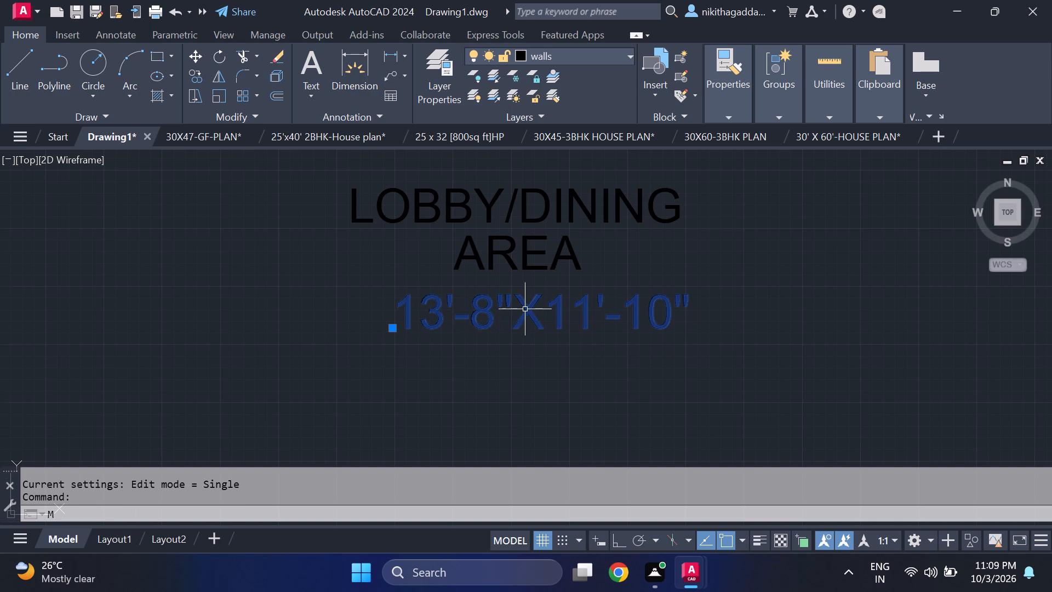
key(Return)
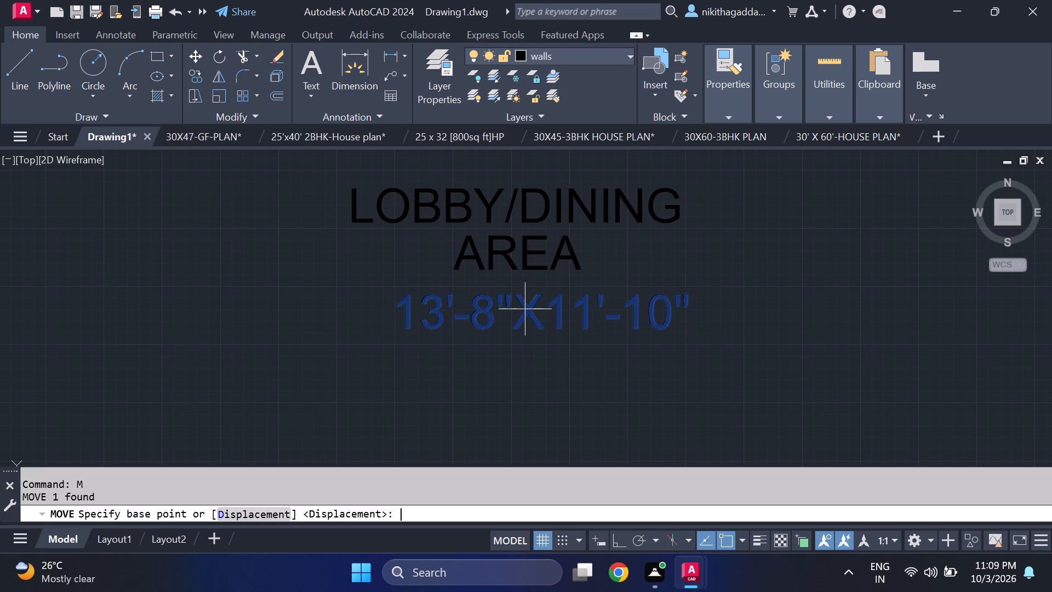
click(390, 331)
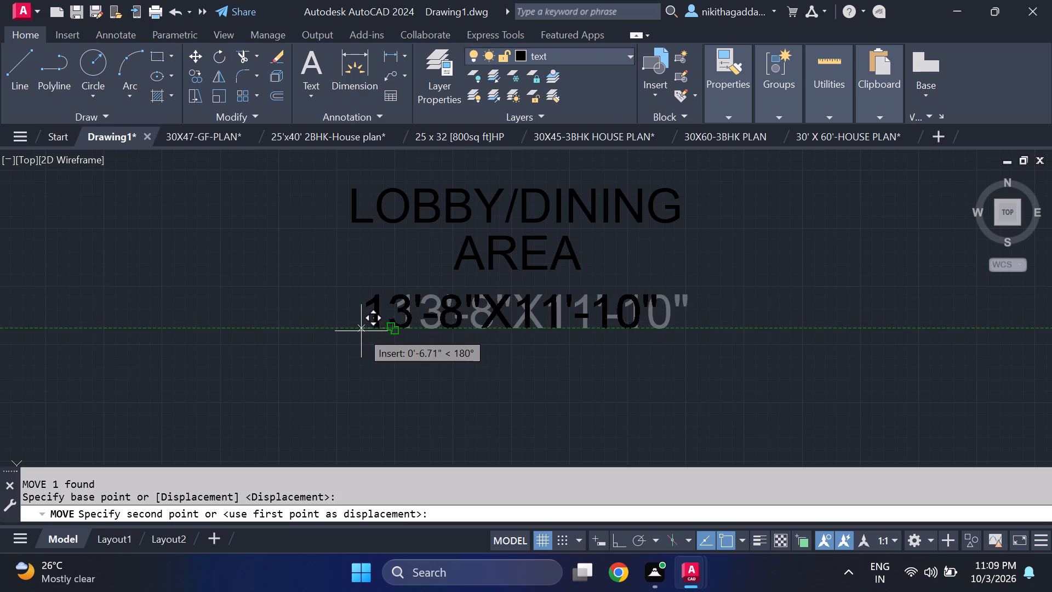
click(361, 331)
Move the three-line LOBBY/DINING AREA label into the plan, just above the dining table.
scroll(426, 299, down, 3)
drag(500, 250, 482, 267)
click(350, 377)
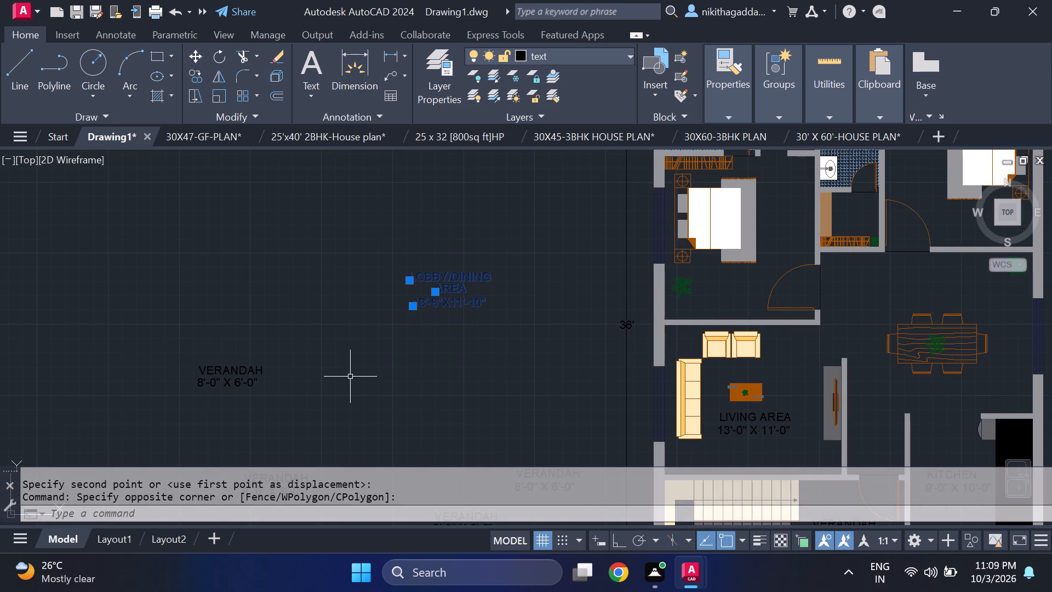
key(m)
key(Return)
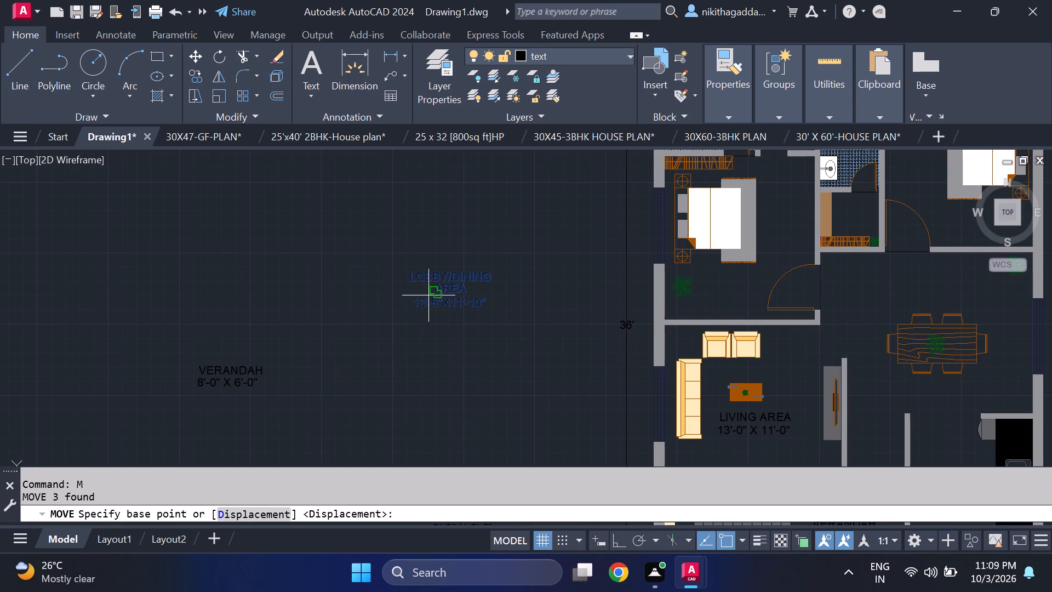
click(423, 286)
middle_drag(885, 342, 882, 346)
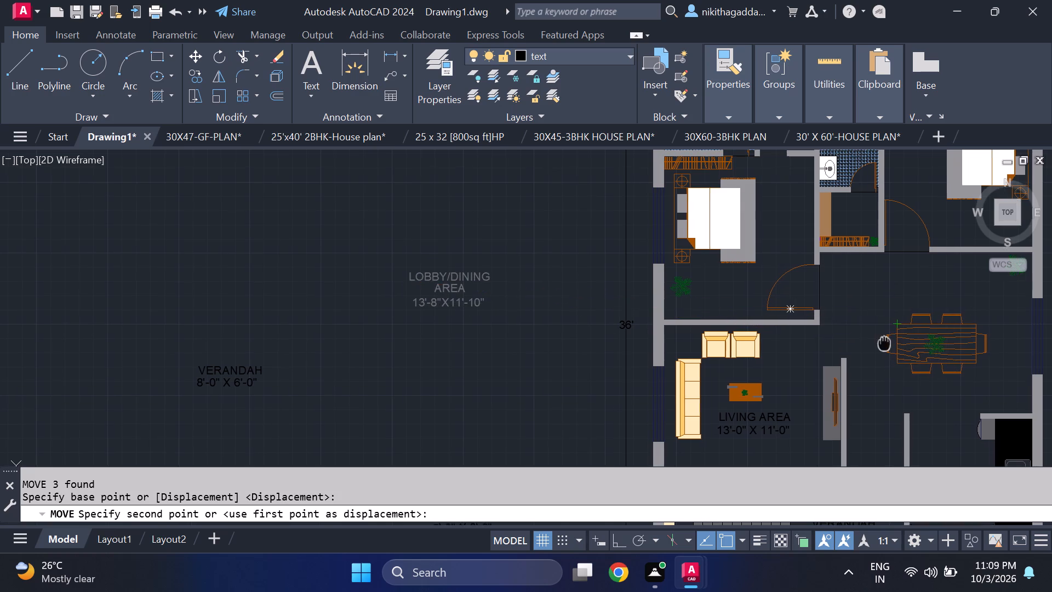
middle_drag(882, 346, 820, 396)
scroll(840, 353, up, 2)
click(797, 310)
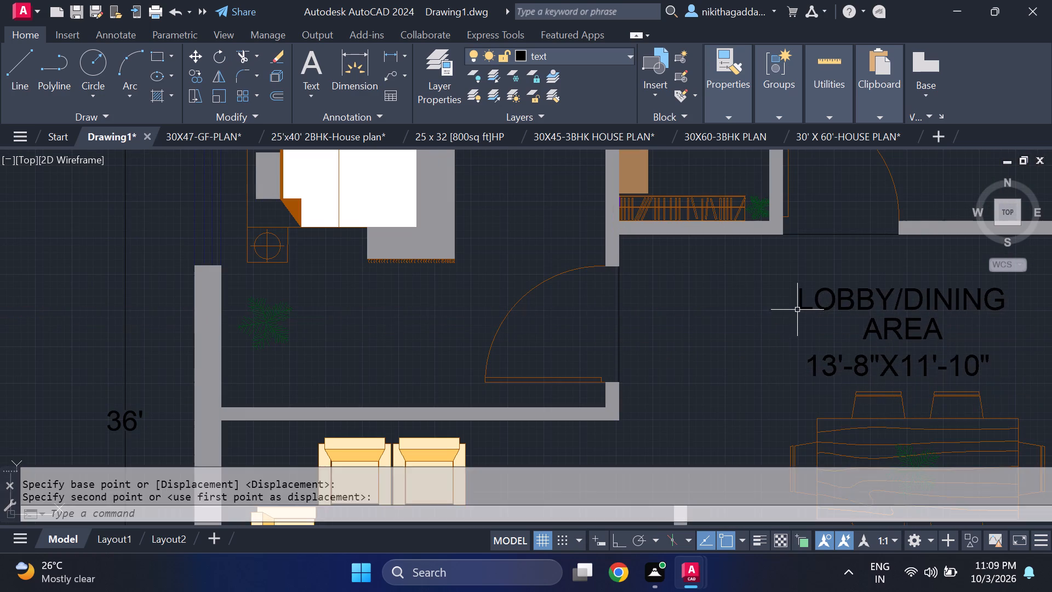
Change the room name in the uppermost remaining VERANDAH copy outside the plan to TOILET.
scroll(763, 327, down, 4)
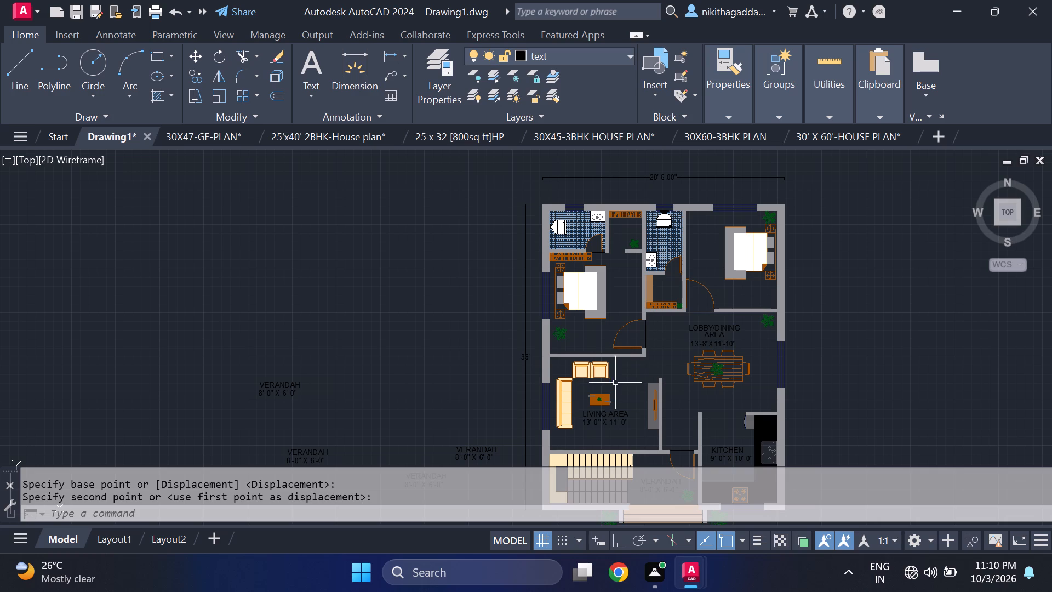
middle_drag(616, 383, 581, 307)
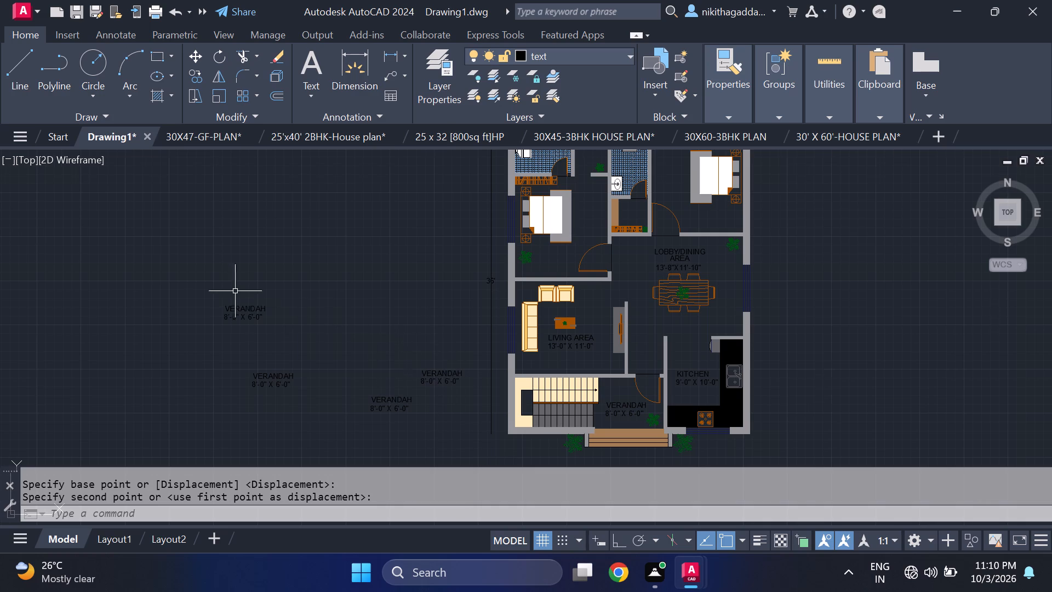
scroll(231, 289, up, 2)
double_click(242, 342)
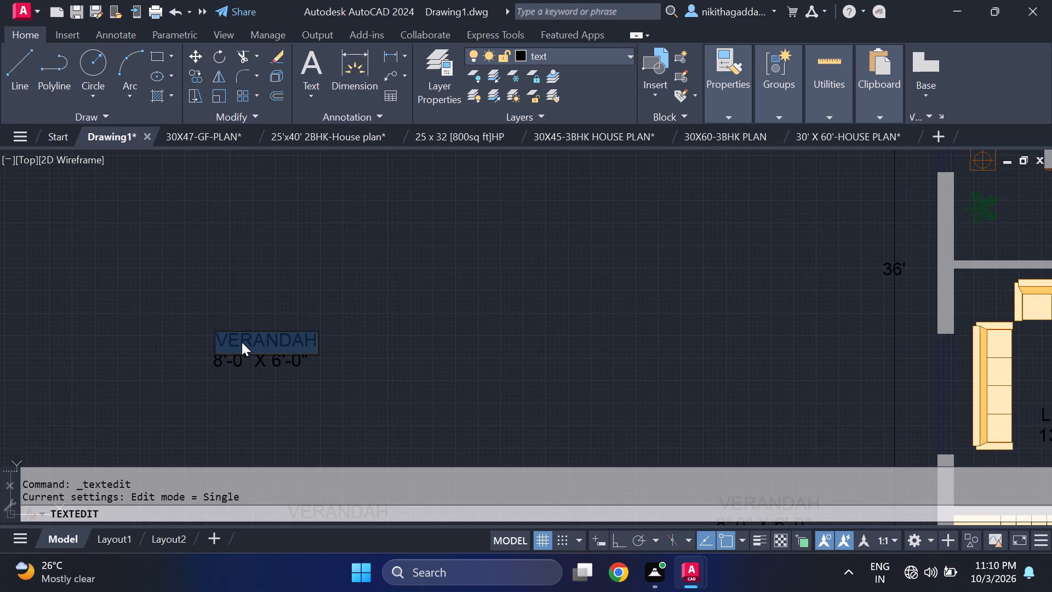
key(Delete)
key(t)
text(OIKE)
key(BackSpace)
key(BackSpace)
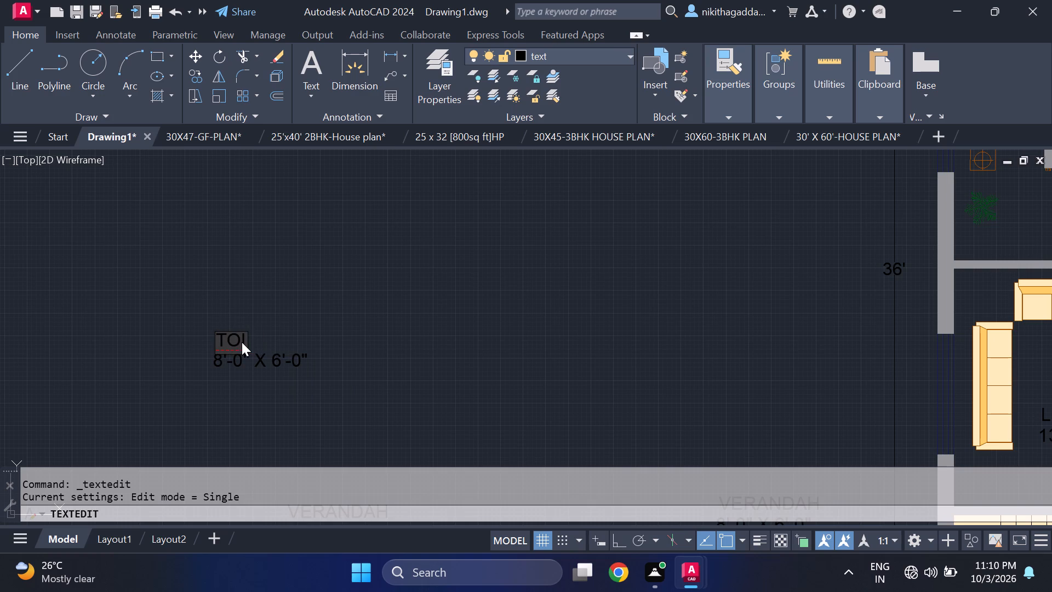
text(LET)
key(Return)
Change the size text under the TOILET label to 6'-8" X 4'-6".
key(Return)
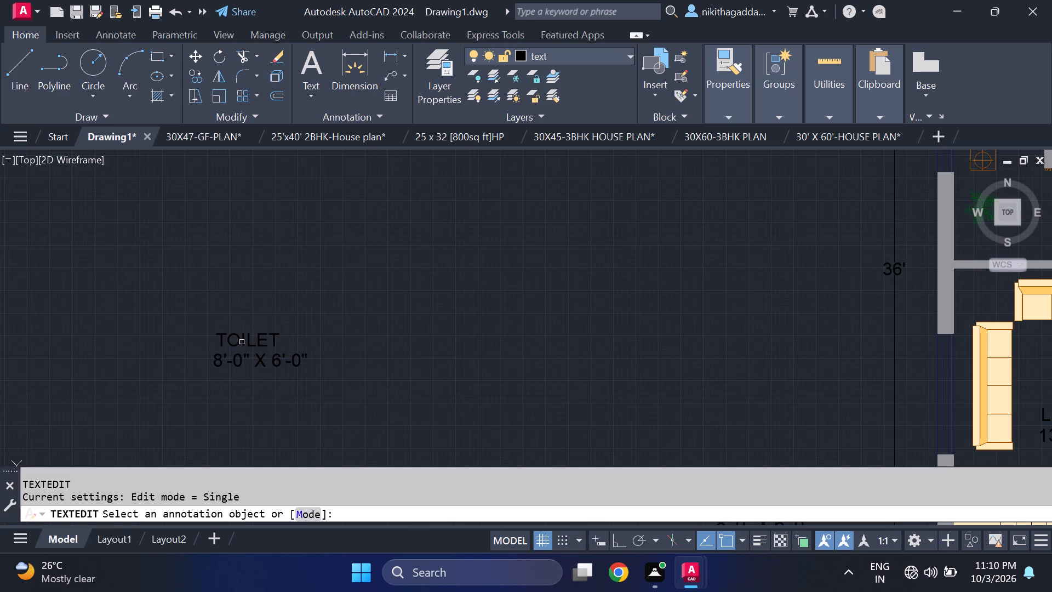
scroll(145, 156, up, 1)
scroll(280, 257, down, 2)
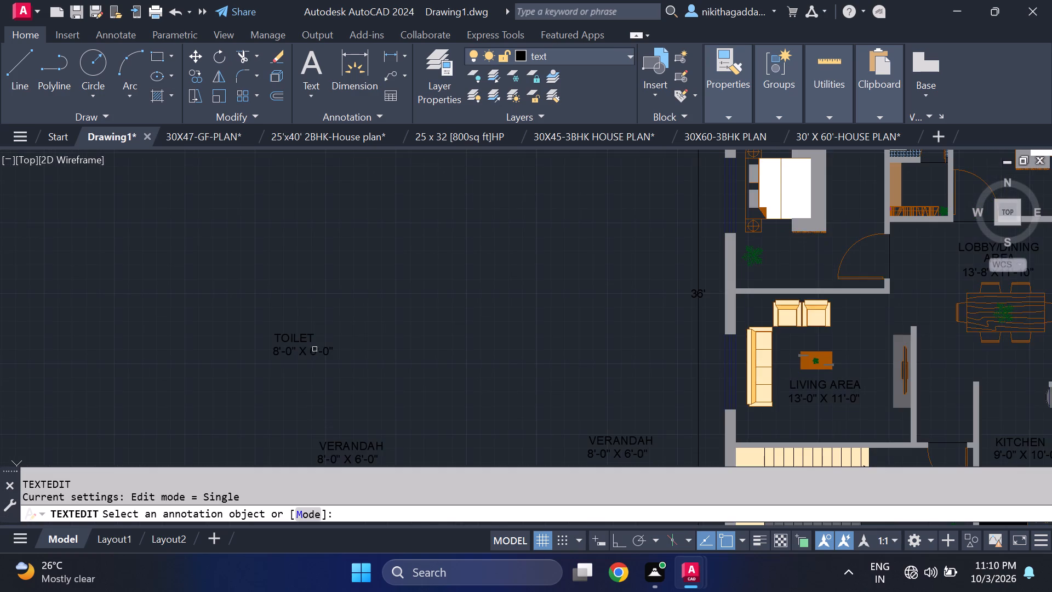
scroll(284, 360, up, 1)
click(283, 348)
scroll(277, 355, up, 3)
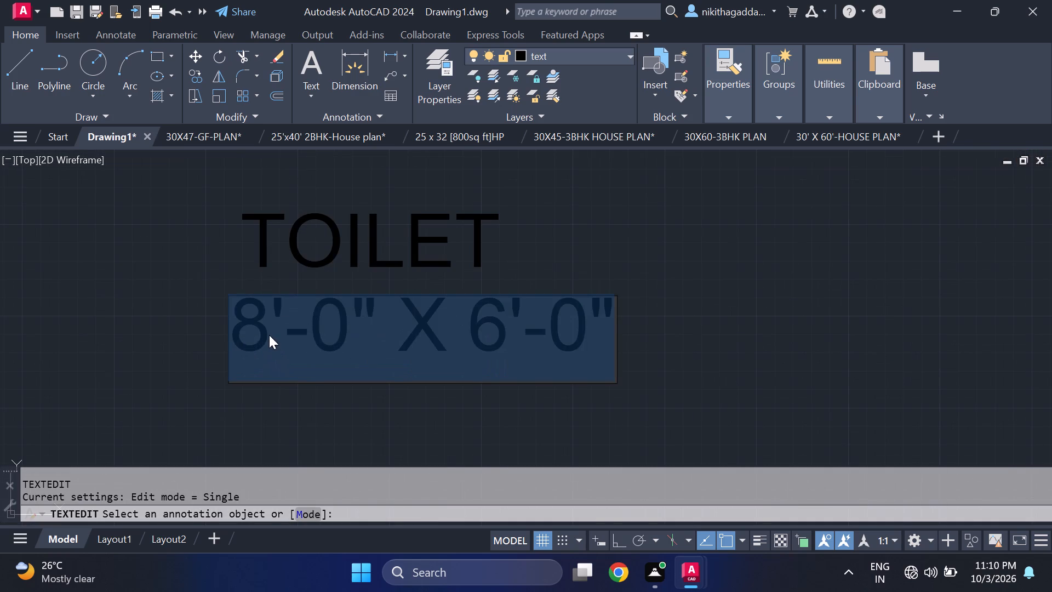
click(268, 334)
key(BackSpace)
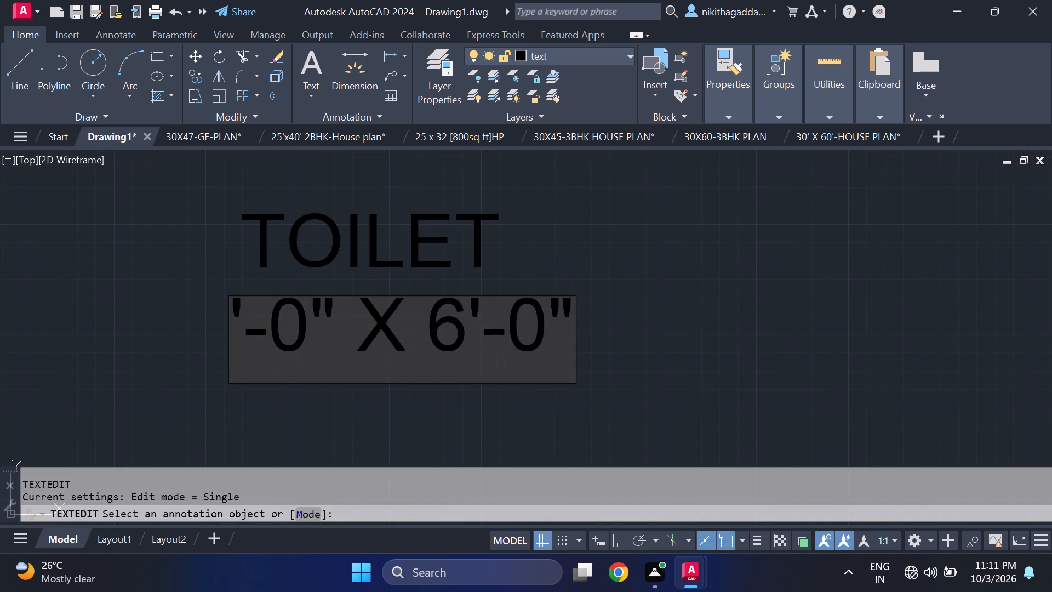
key(6)
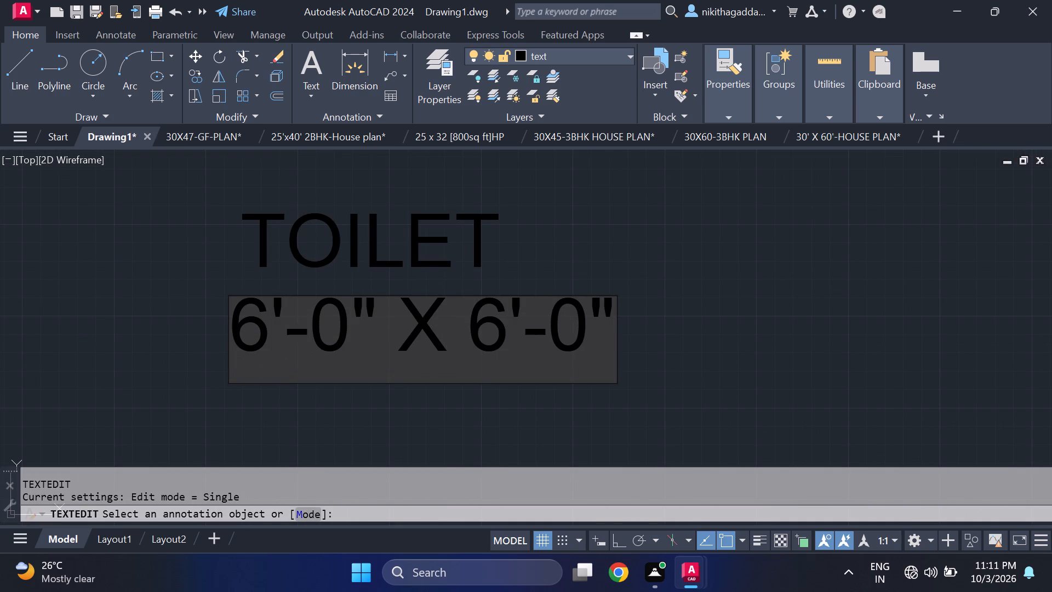
click(355, 341)
key(BackSpace)
key(8)
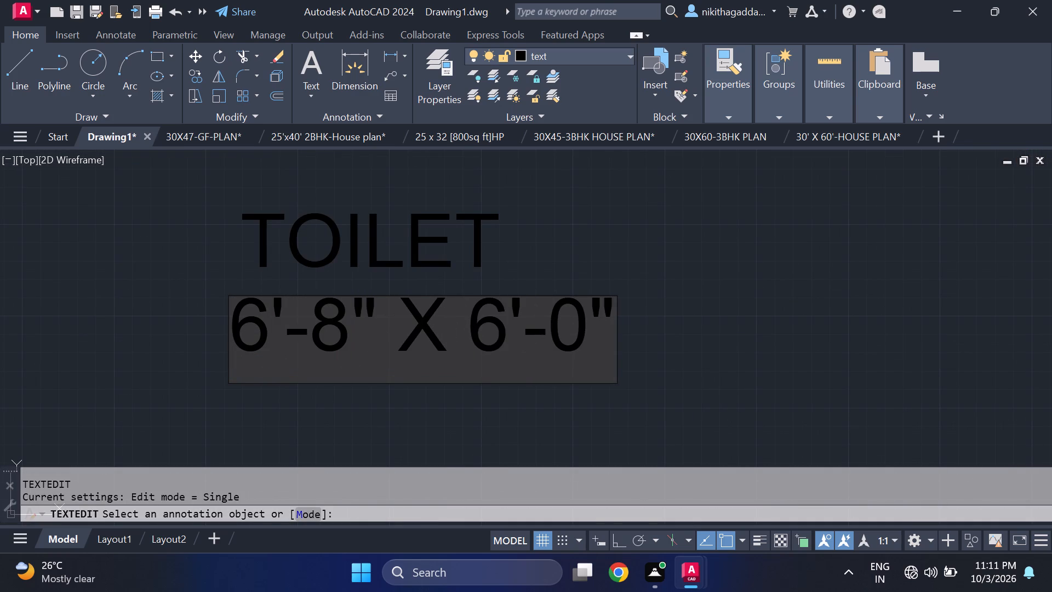
click(505, 323)
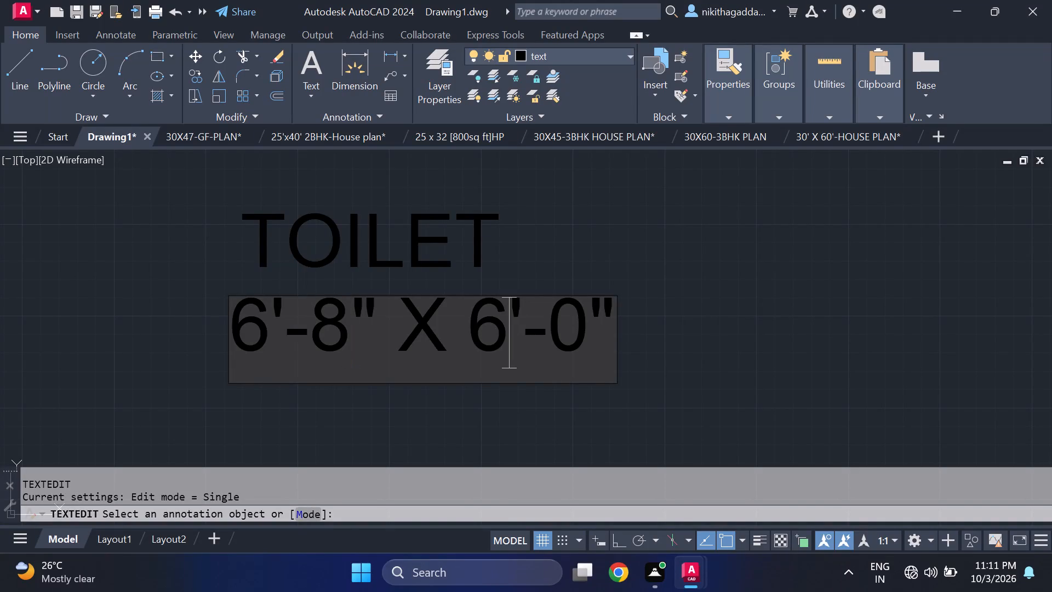
key(BackSpace)
key(4)
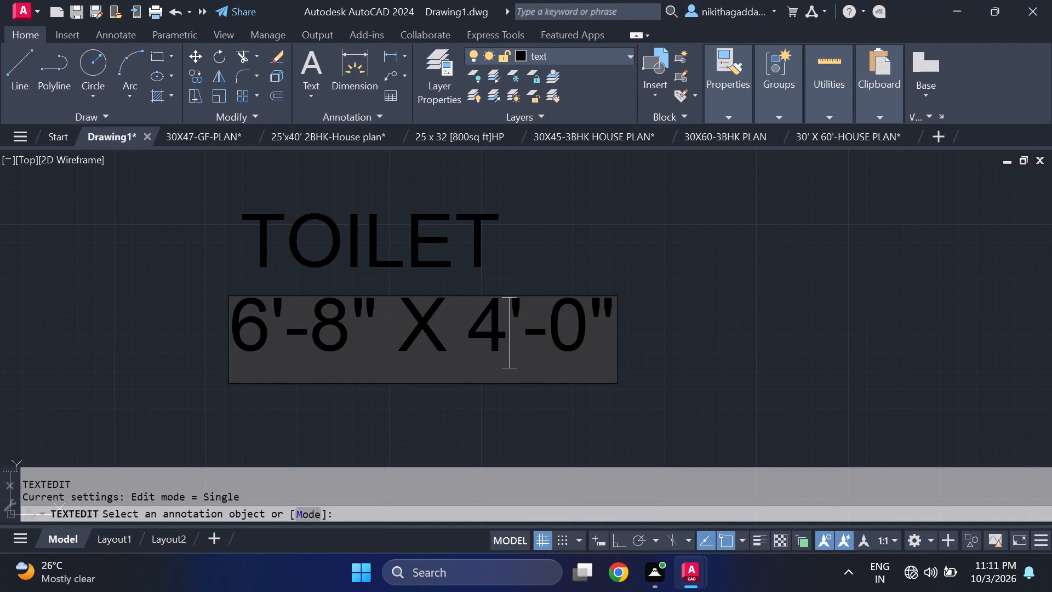
click(590, 312)
key(BackSpace)
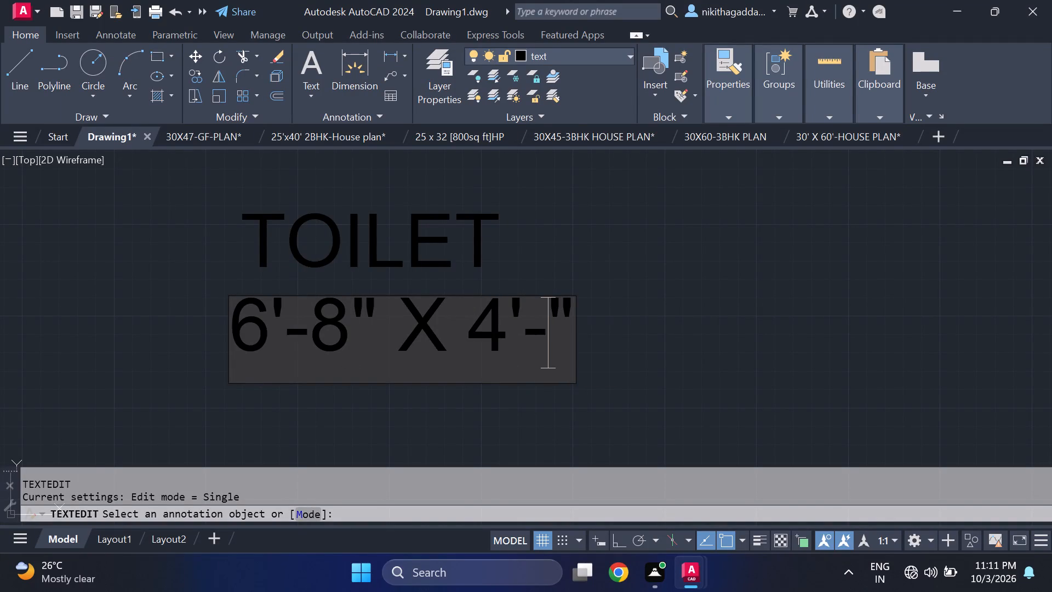
key(6)
key(Return)
Copy the two-line TOILET label with its size text to an empty spot beside the original, outside the plan.
scroll(576, 351, down, 1)
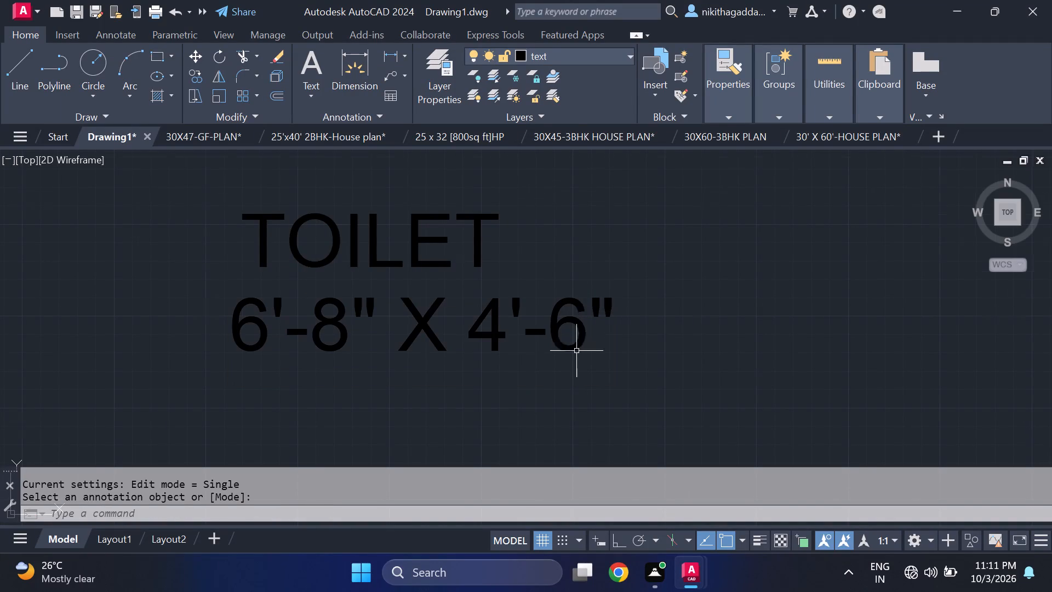
scroll(576, 351, down, 4)
scroll(600, 358, up, 2)
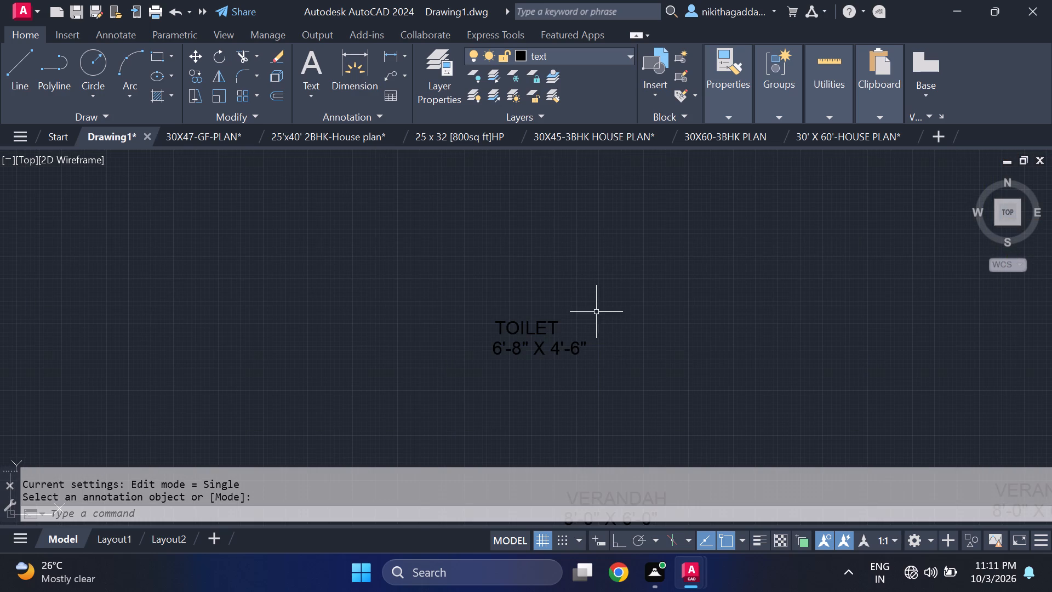
click(593, 308)
click(471, 369)
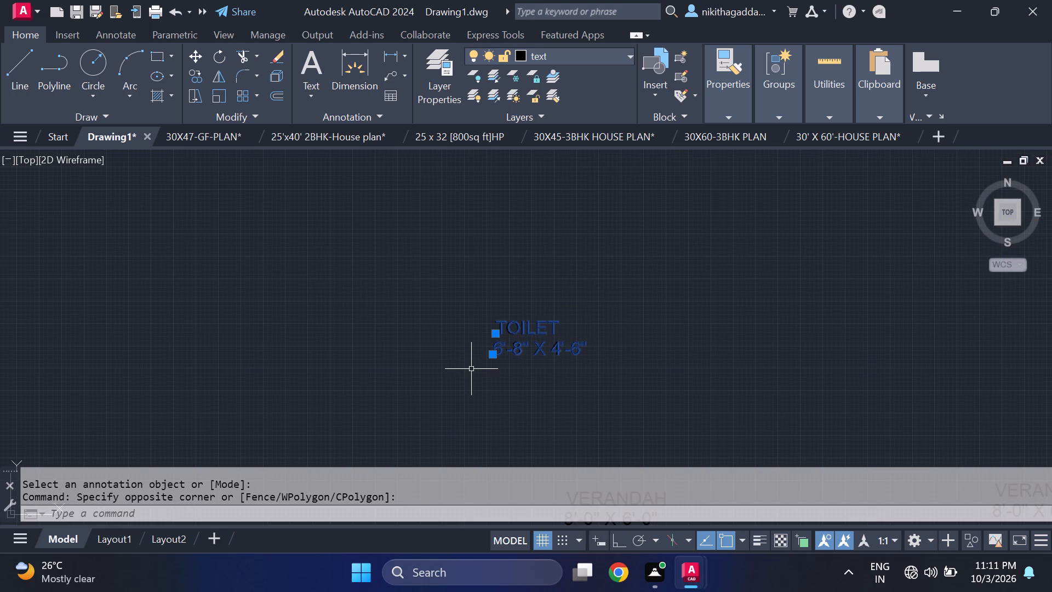
text(CO')
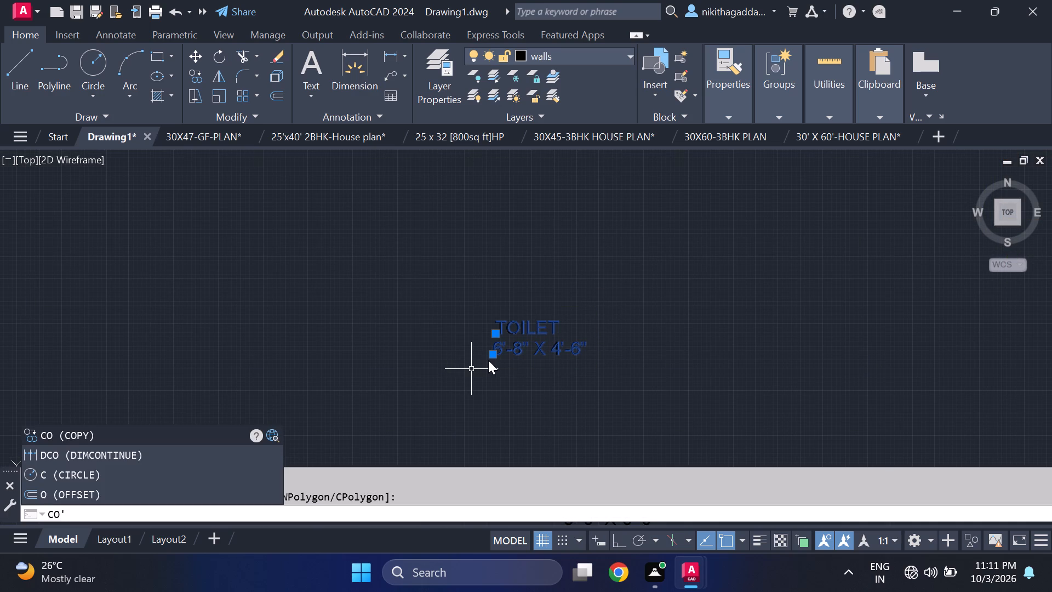
key(BackSpace)
key(Return)
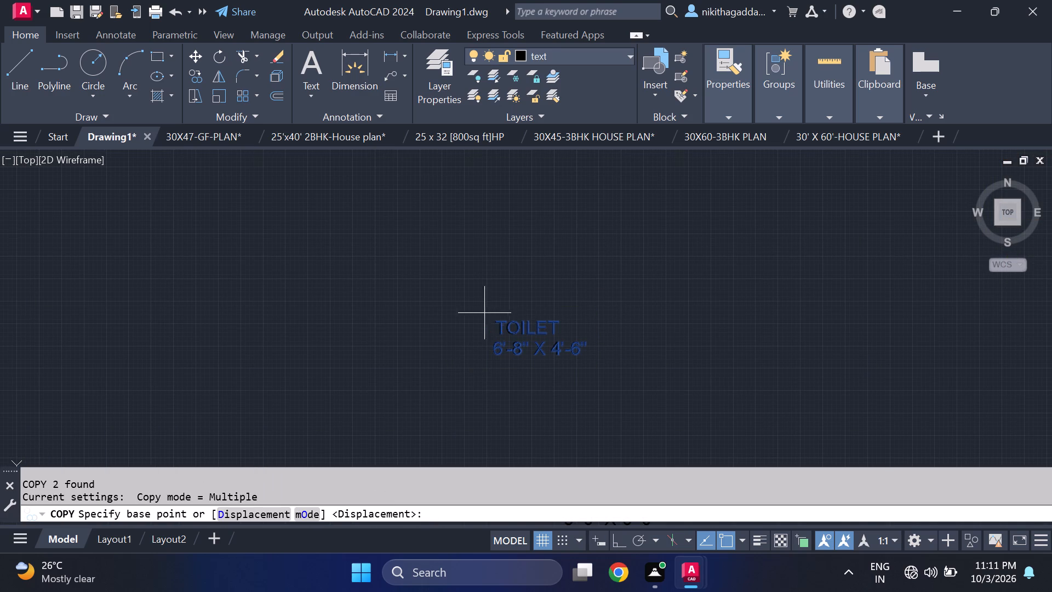
click(491, 333)
click(718, 334)
key(Escape)
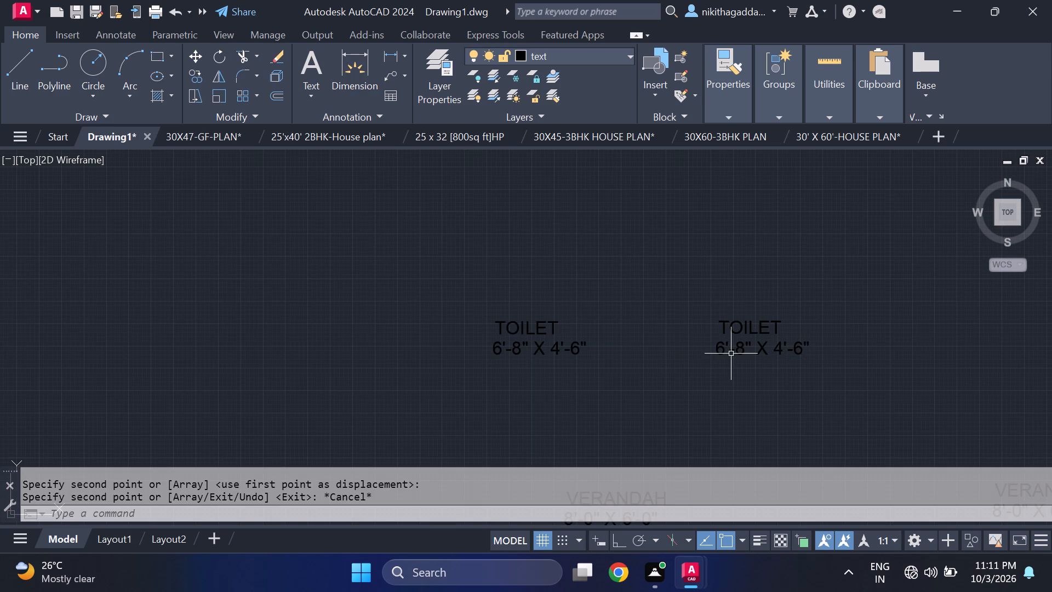
Change the size text of the copied TOILET label to 7'-2" X 4'-4".
double_click(731, 354)
double_click(723, 352)
scroll(723, 352, up, 2)
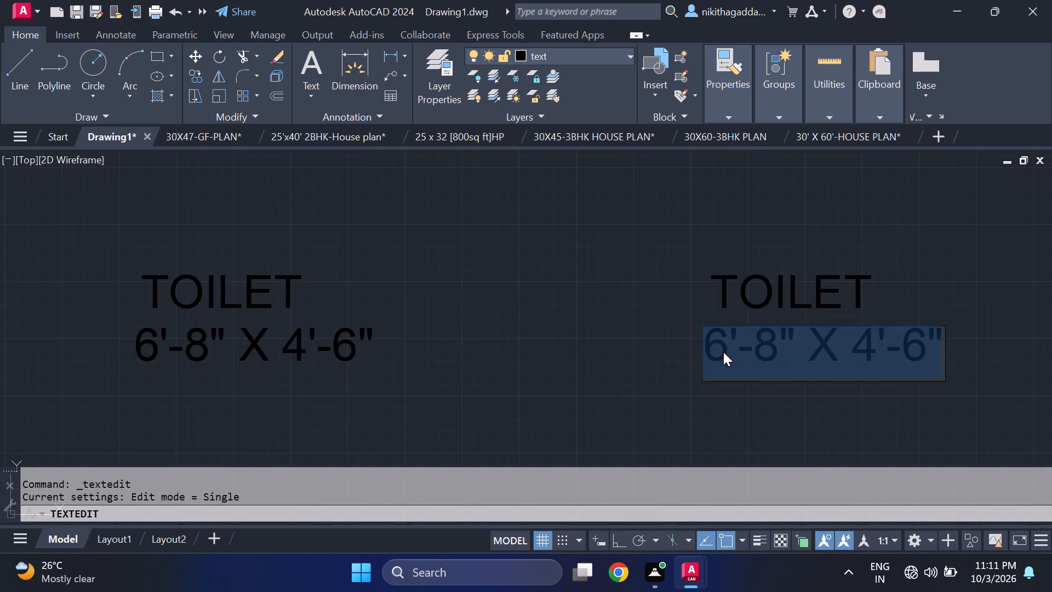
click(724, 349)
key(BackSpace)
key(7)
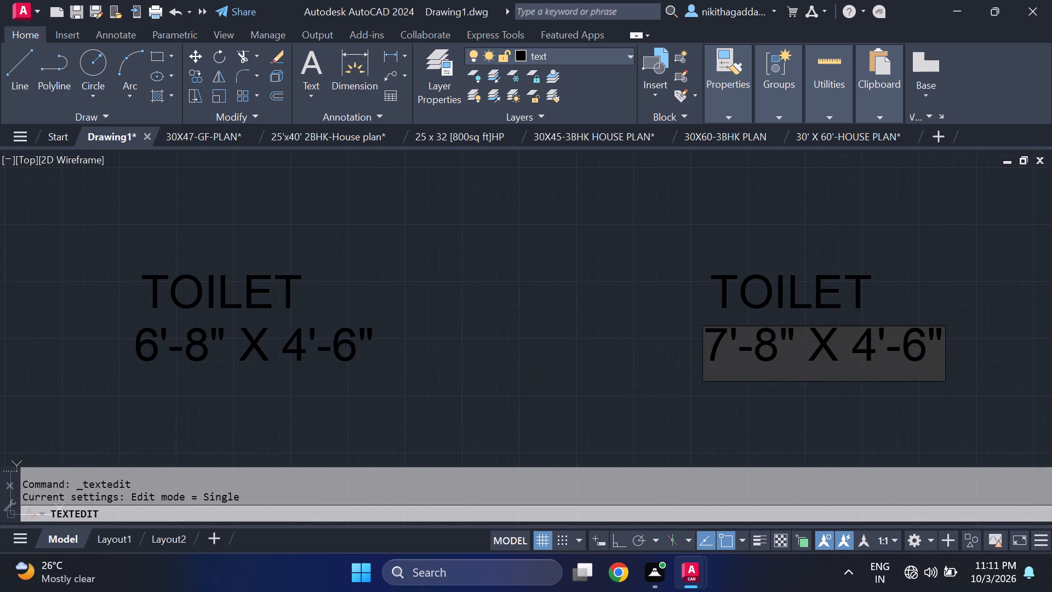
click(784, 351)
key(BackSpace)
key(2)
click(918, 340)
key(BackSpace)
key(4)
key(Return)
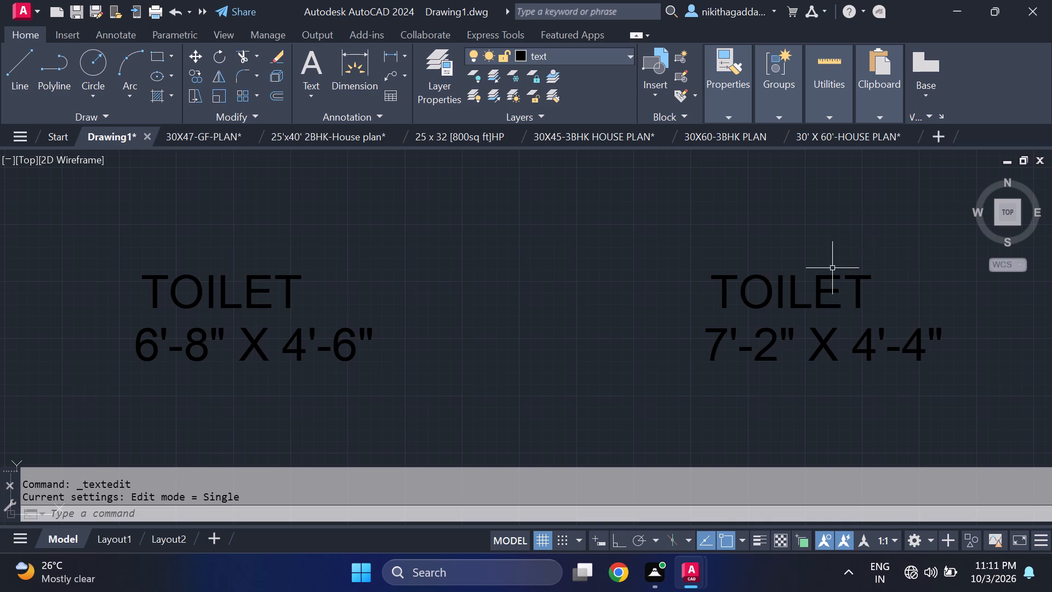
Move the TOILET 7'-2" X 4'-4" label into the narrow middle toilet, between its WC and washbasin.
drag(842, 240, 808, 269)
click(692, 368)
key(m)
key(Return)
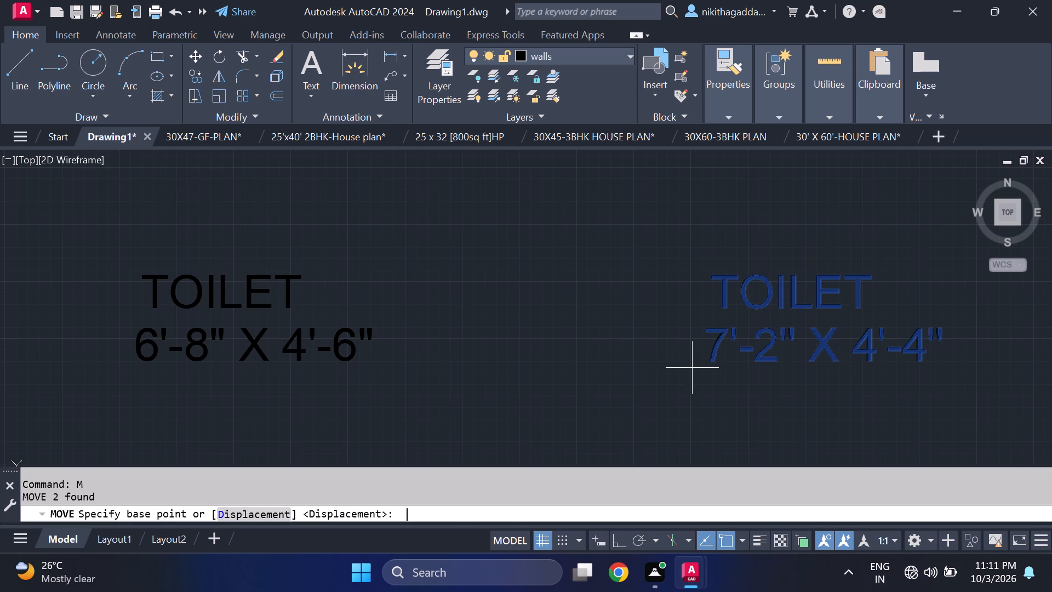
click(714, 308)
scroll(750, 321, down, 5)
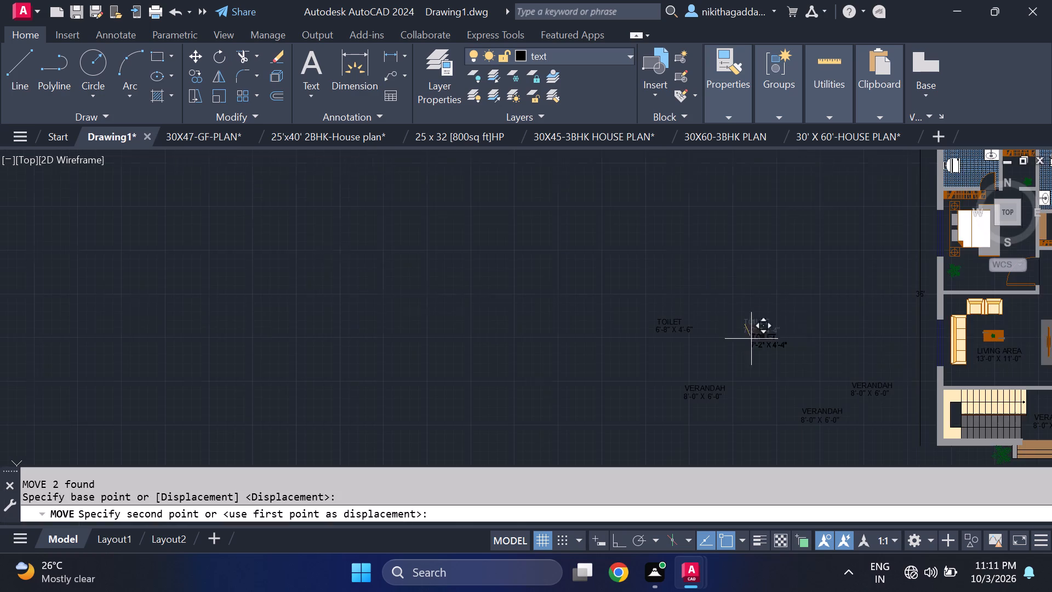
middle_drag(789, 317, 351, 430)
scroll(621, 288, up, 3)
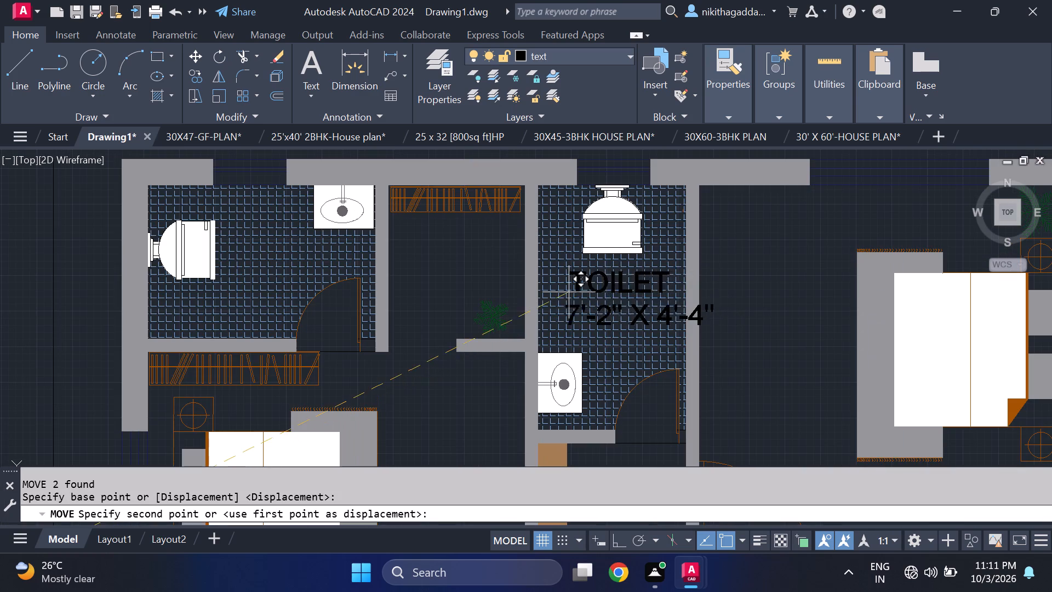
scroll(562, 292, up, 2)
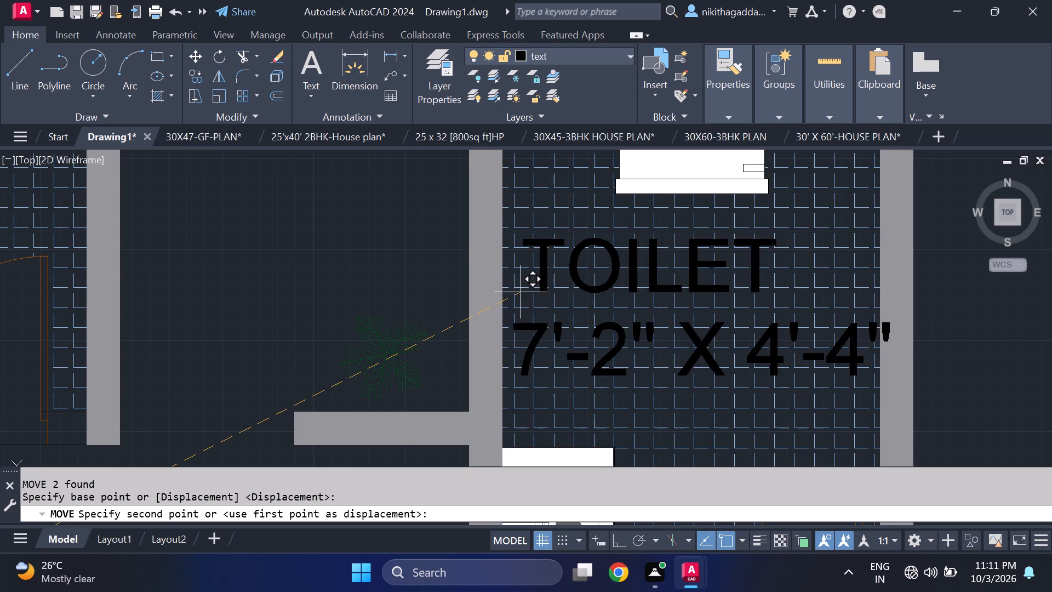
click(514, 287)
Move the TOILET 6'-8" X 4'-6" label into the plan's corner toilet, between the WC and the wall below the washbasin.
scroll(558, 296, down, 5)
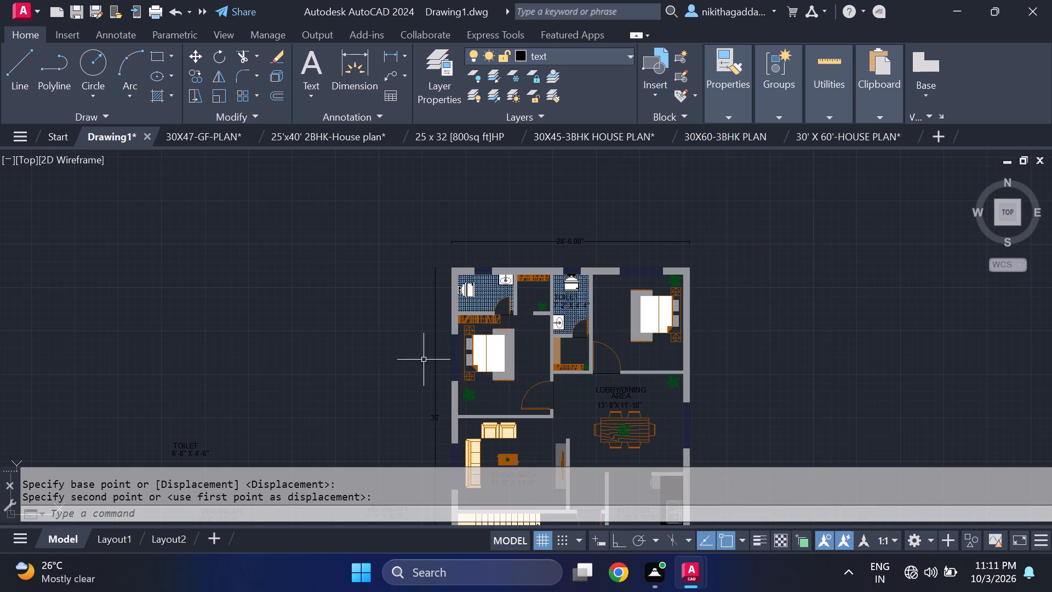
scroll(569, 314, up, 3)
scroll(564, 312, down, 5)
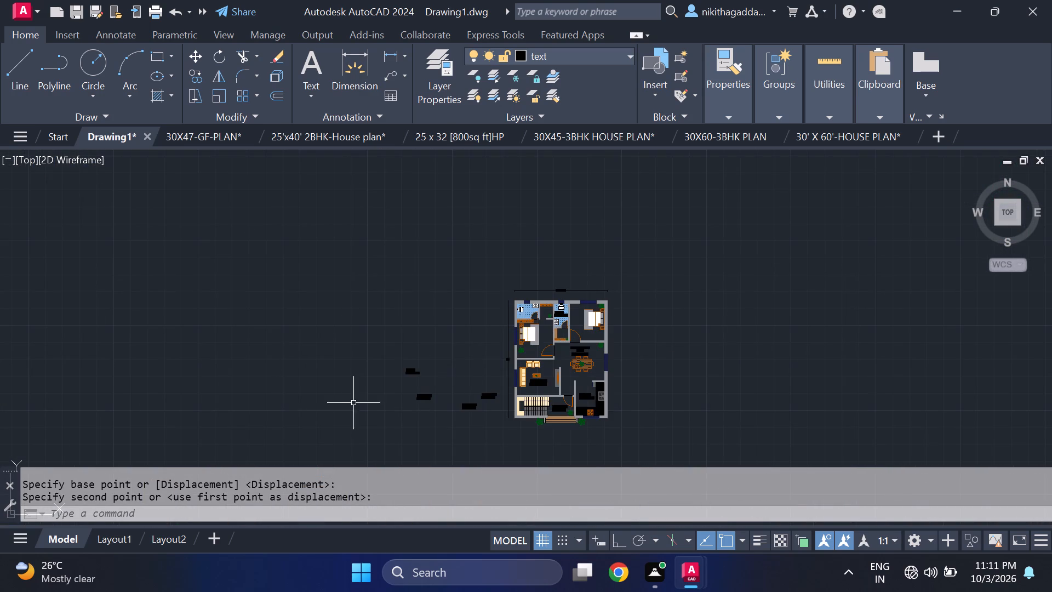
scroll(460, 395, up, 2)
scroll(334, 346, up, 2)
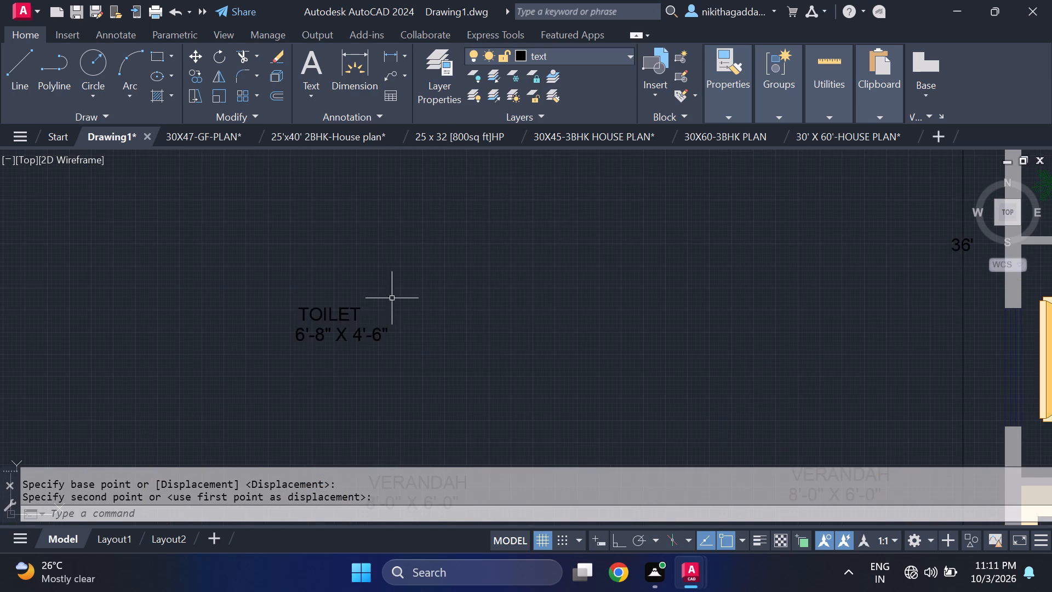
drag(401, 289, 352, 305)
click(239, 354)
key(m)
key(Return)
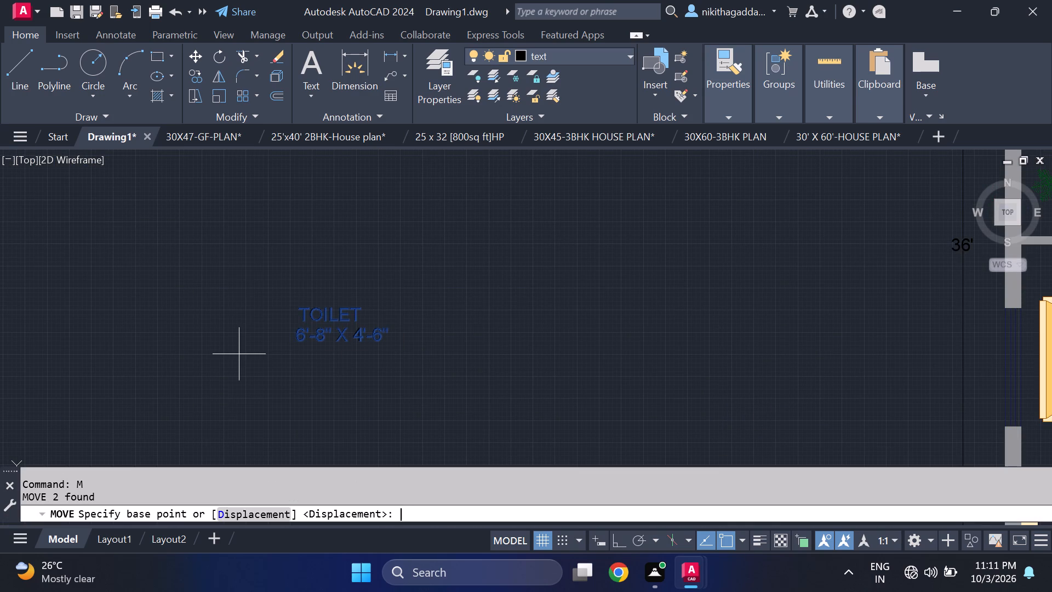
click(301, 313)
scroll(603, 288, down, 3)
middle_drag(603, 294, 503, 389)
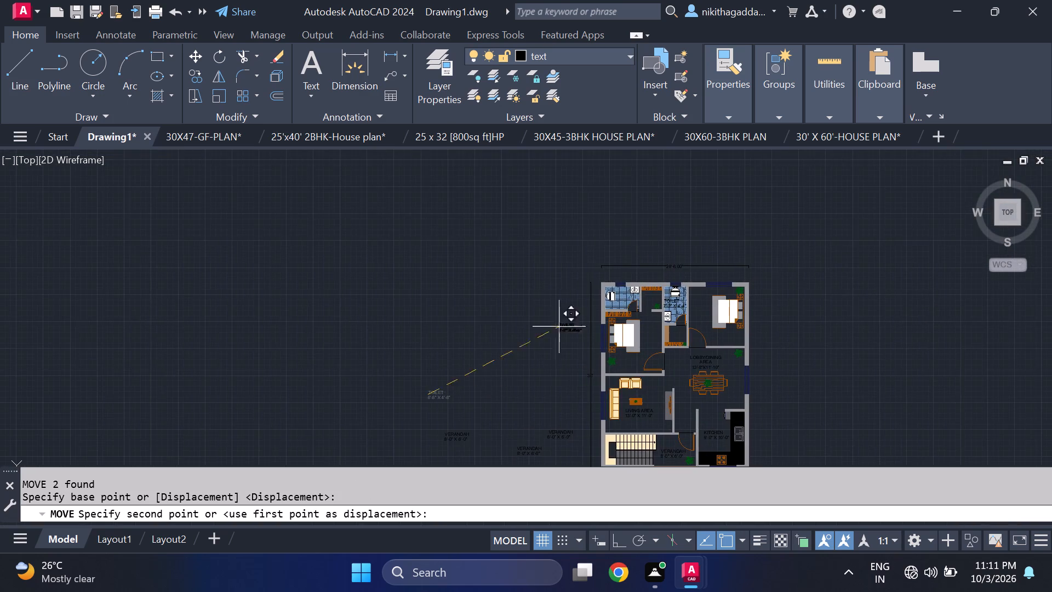
scroll(613, 271, up, 3)
scroll(604, 342, up, 3)
scroll(632, 366, down, 1)
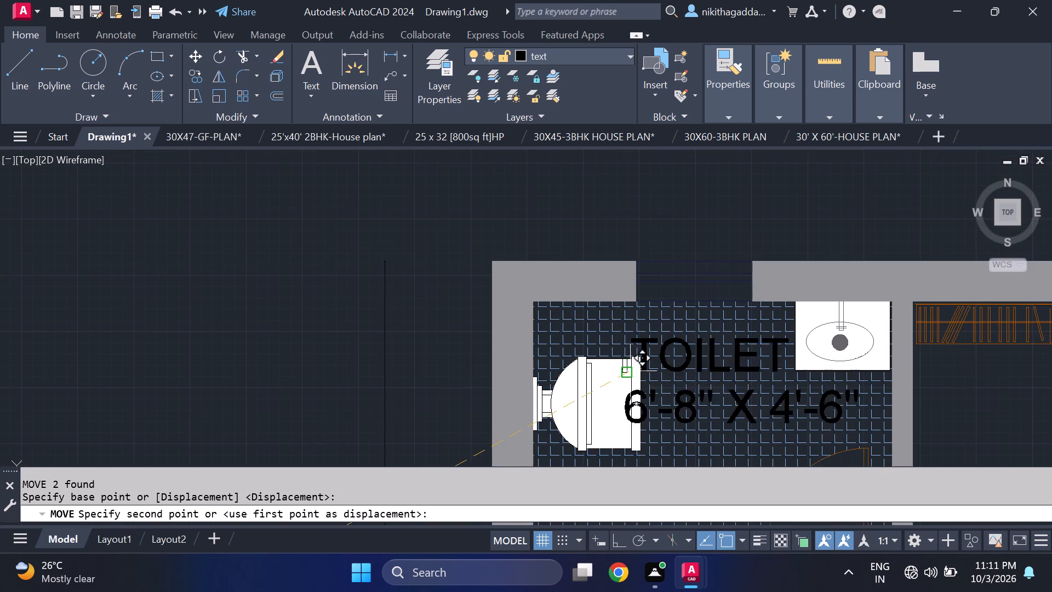
middle_drag(624, 367, 604, 342)
middle_drag(595, 340, 508, 334)
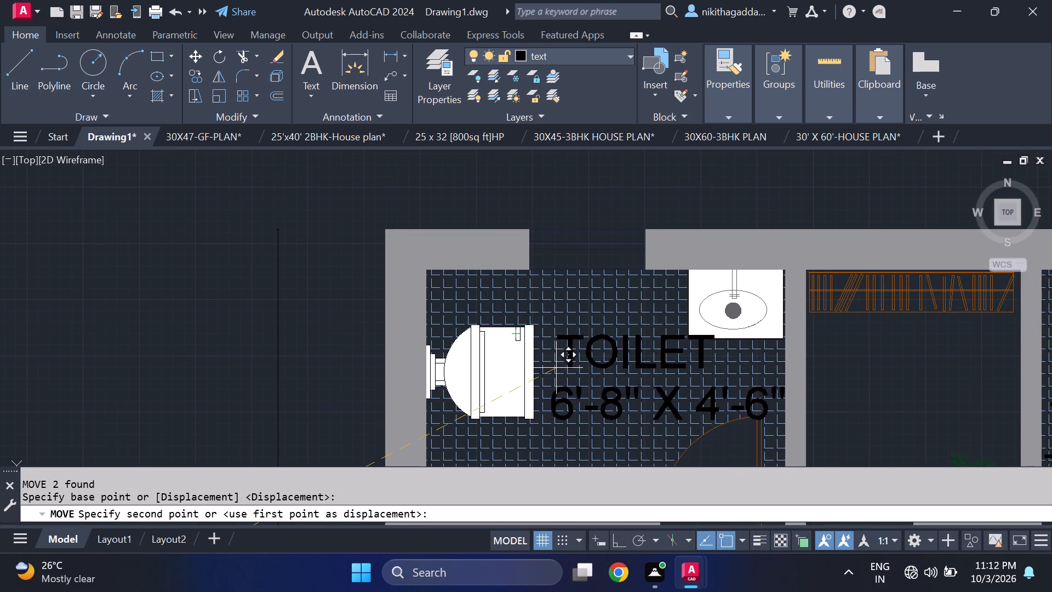
click(558, 369)
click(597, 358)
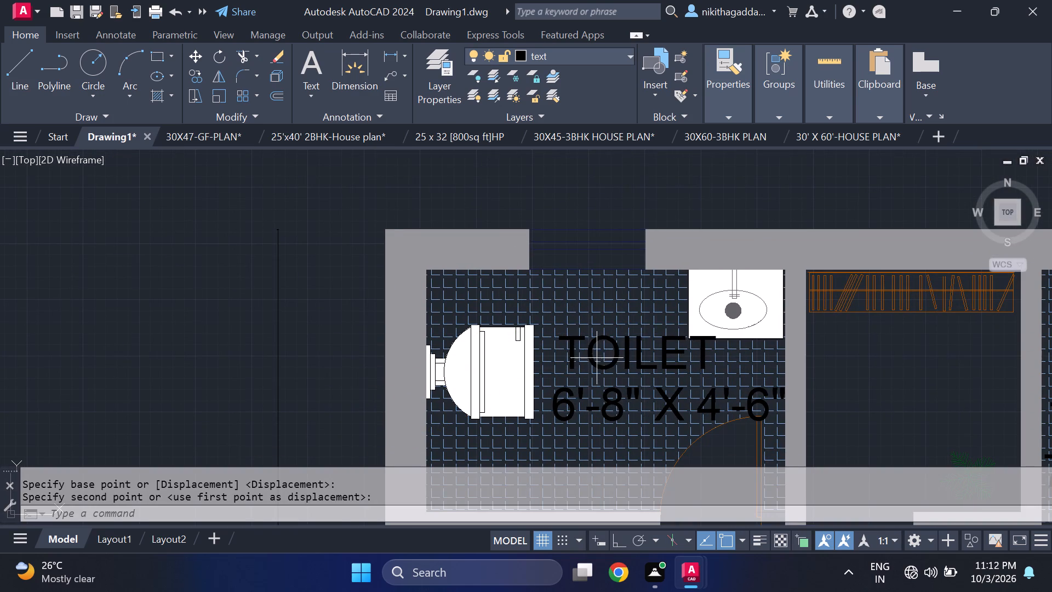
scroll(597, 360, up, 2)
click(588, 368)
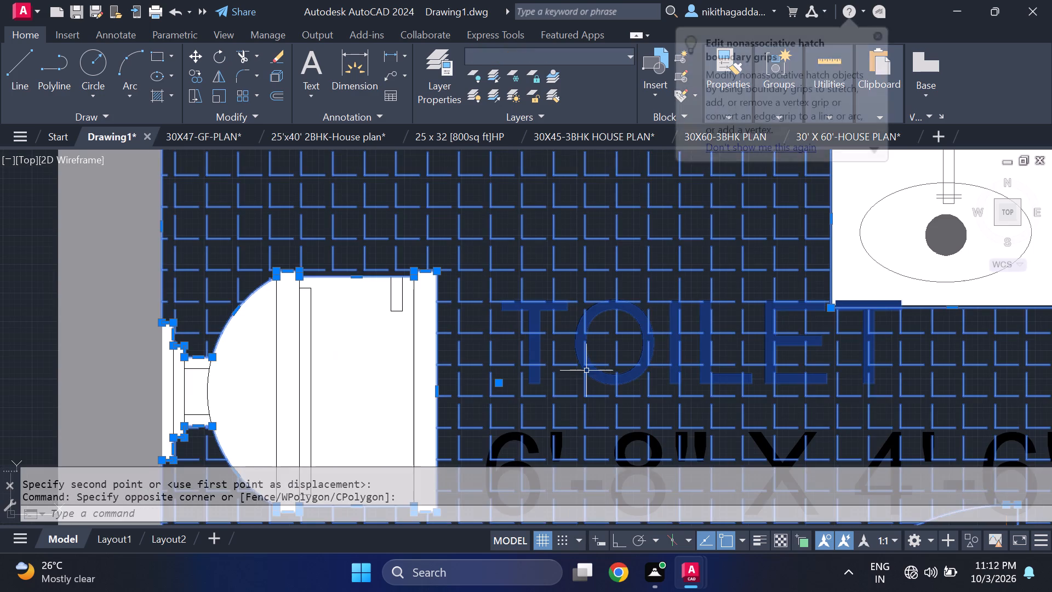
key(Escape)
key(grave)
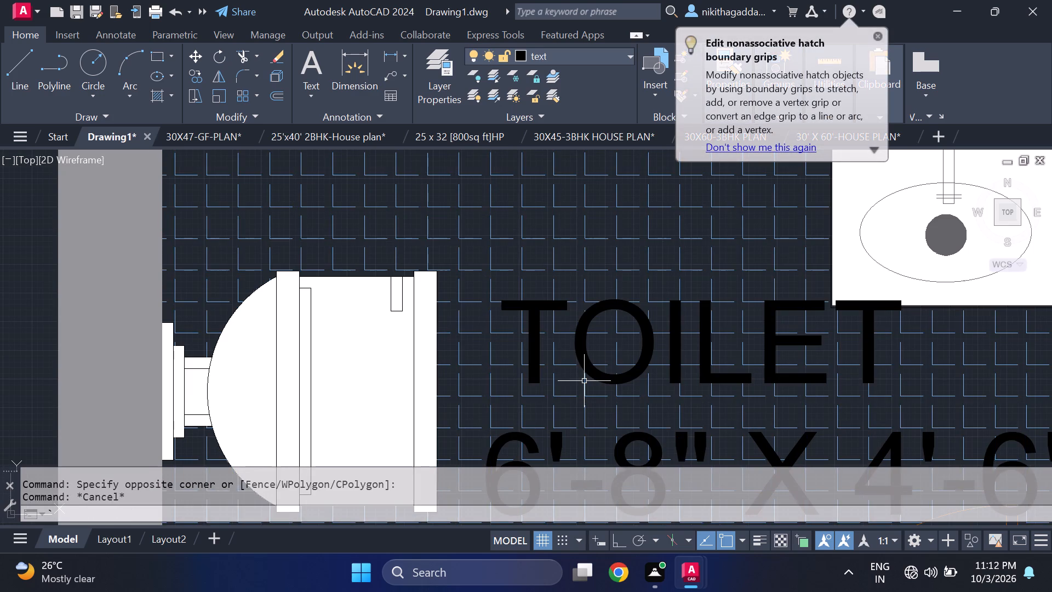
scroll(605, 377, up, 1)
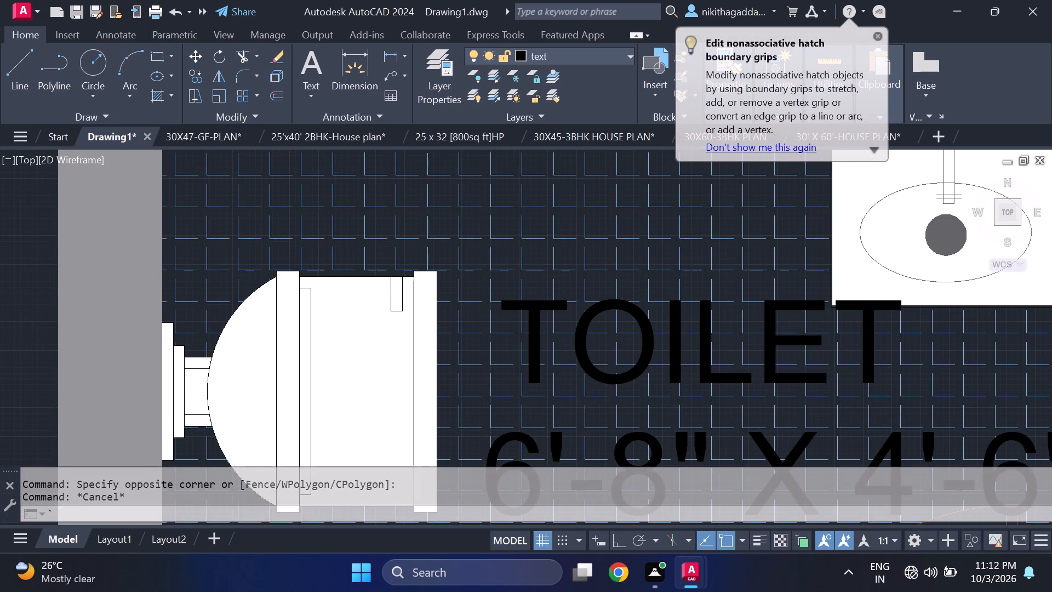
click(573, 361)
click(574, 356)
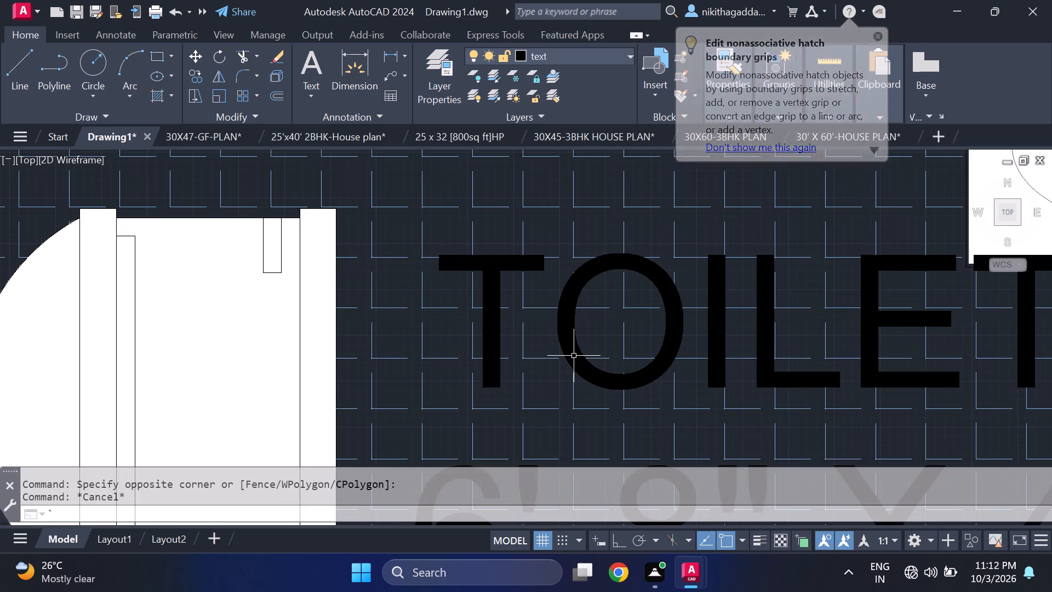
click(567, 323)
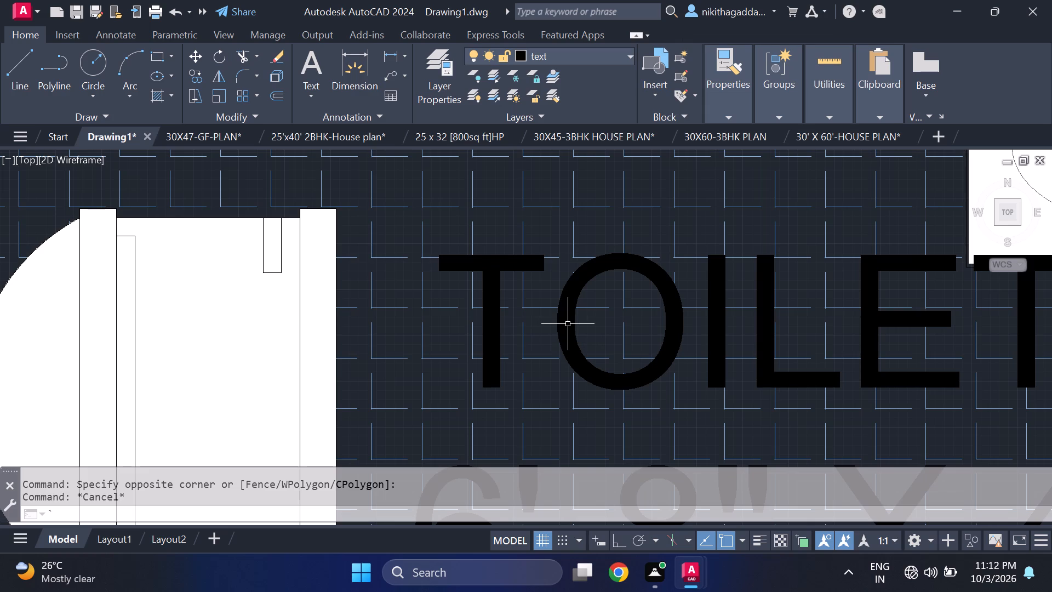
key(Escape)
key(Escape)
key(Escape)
Scale both lines of the corner toilet's TOILET 6'-8" X 4'-6" label down to roughly half size, based at its lower start corner.
click(575, 328)
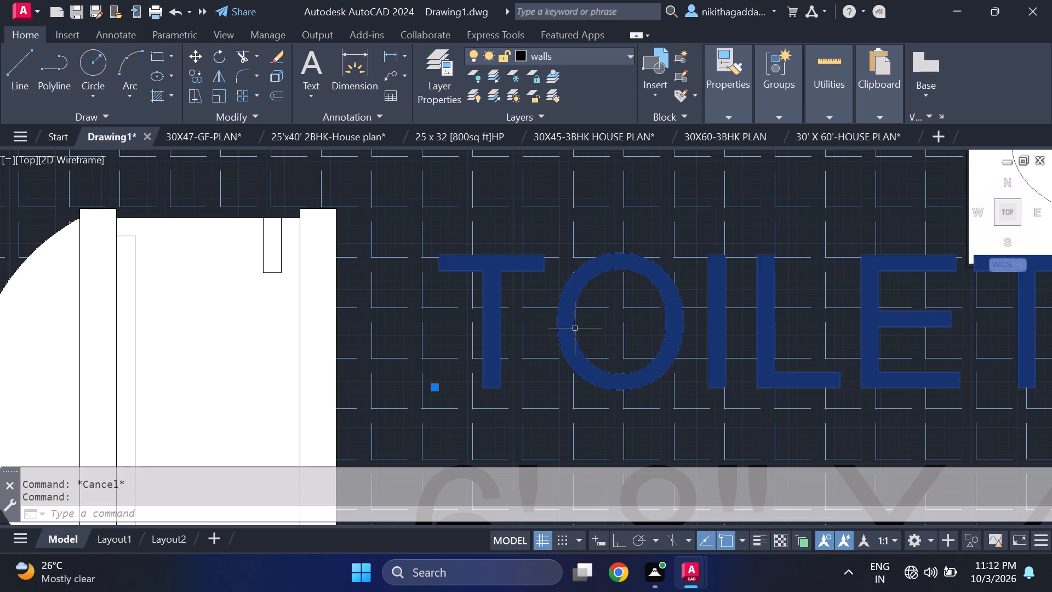
scroll(567, 346, down, 2)
scroll(529, 426, up, 2)
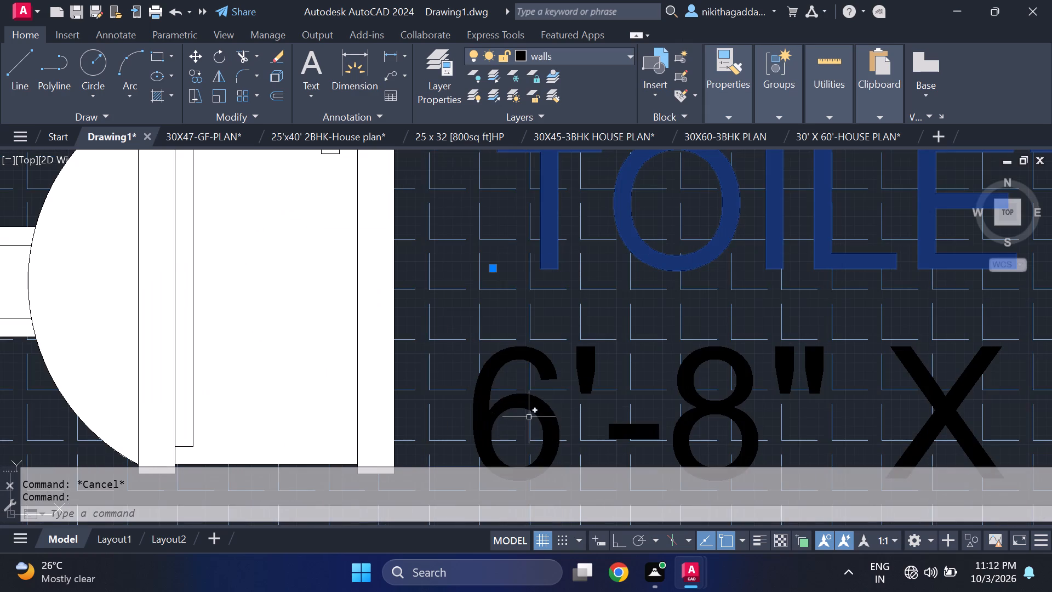
click(538, 406)
click(538, 406)
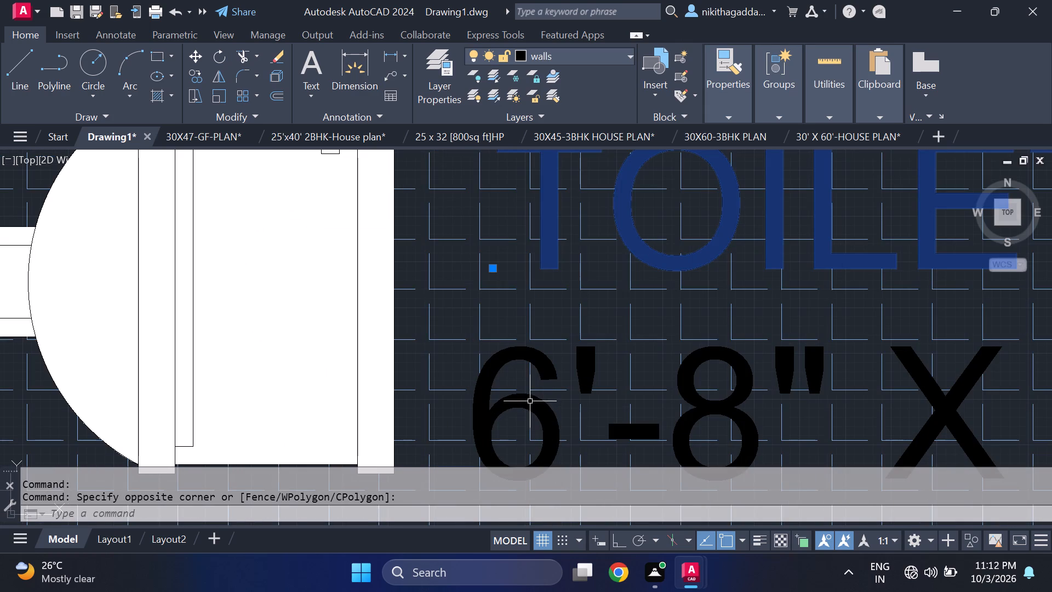
click(529, 401)
click(517, 403)
click(508, 403)
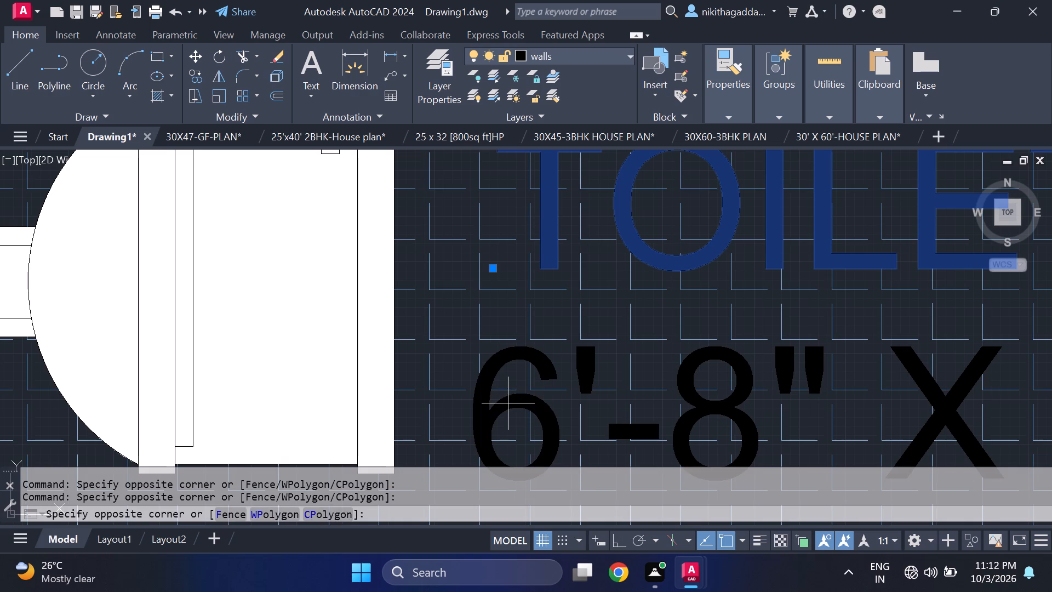
click(499, 405)
click(477, 403)
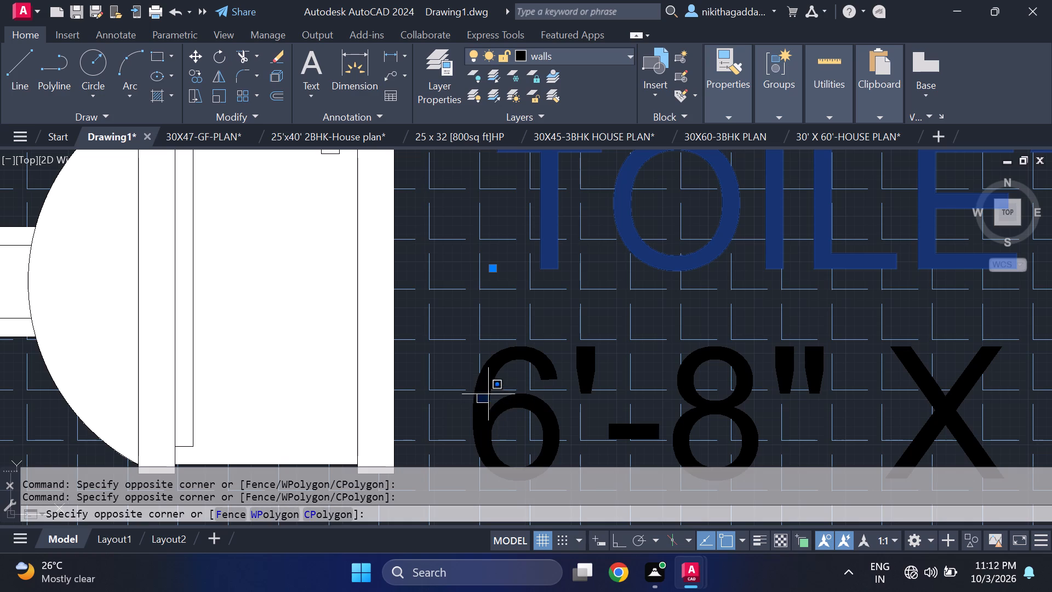
click(488, 394)
scroll(495, 353, up, 3)
drag(527, 336, 522, 342)
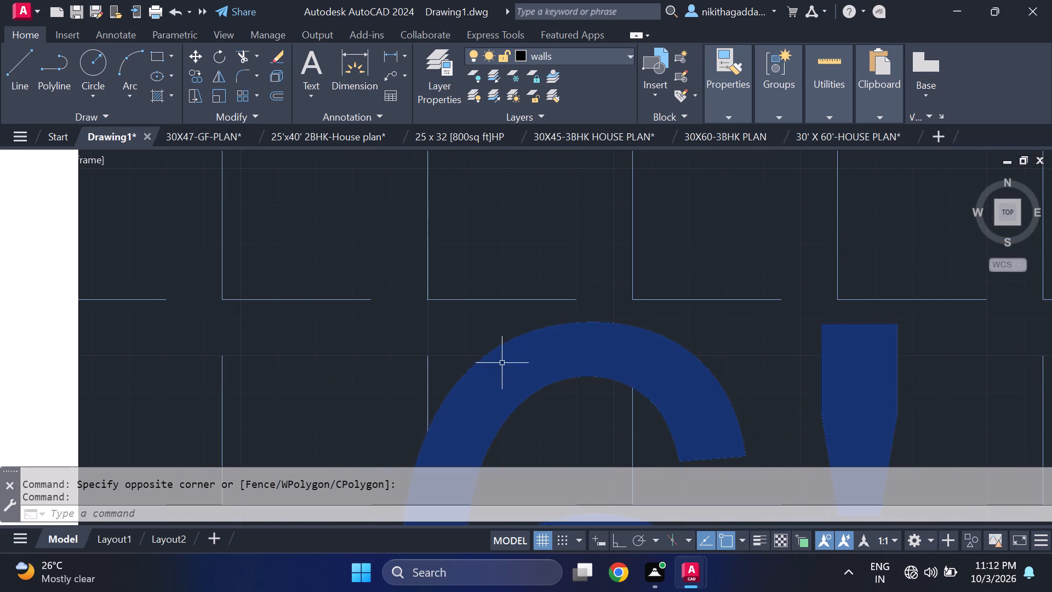
scroll(517, 367, down, 6)
scroll(587, 361, down, 4)
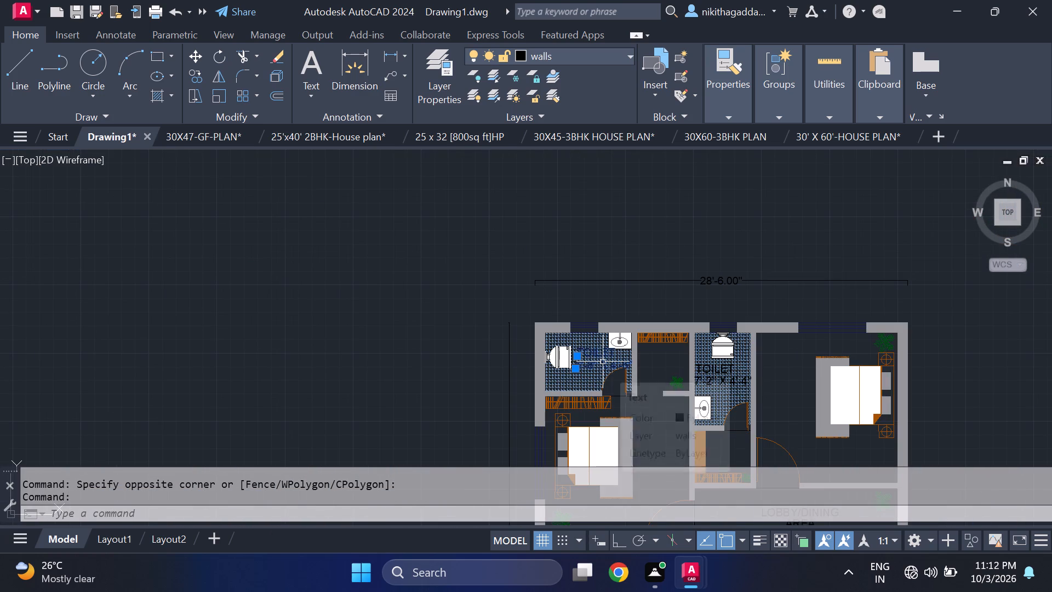
text(SCALE)
key(Return)
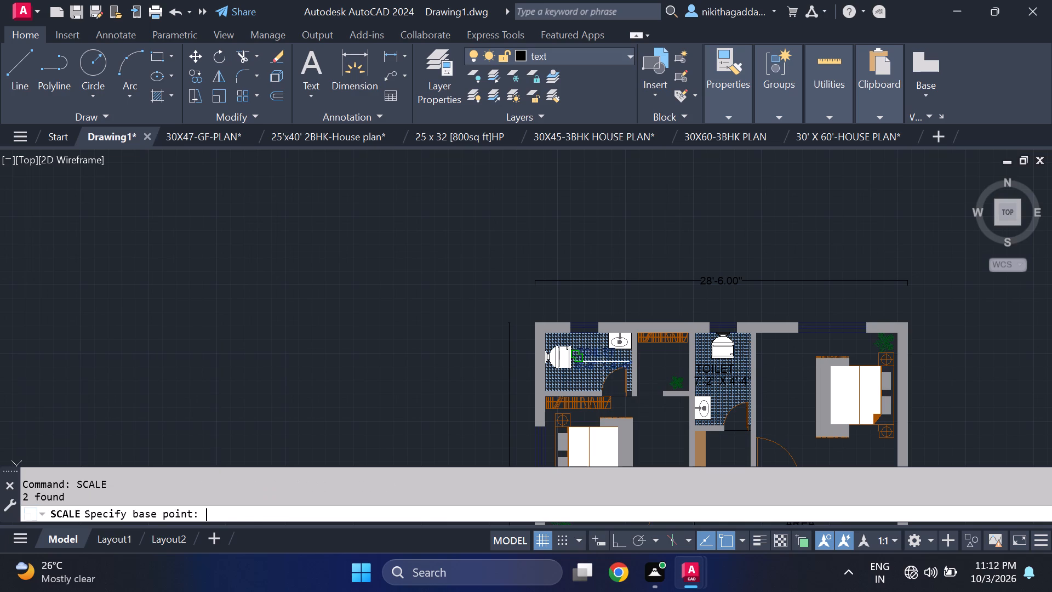
scroll(590, 361, up, 5)
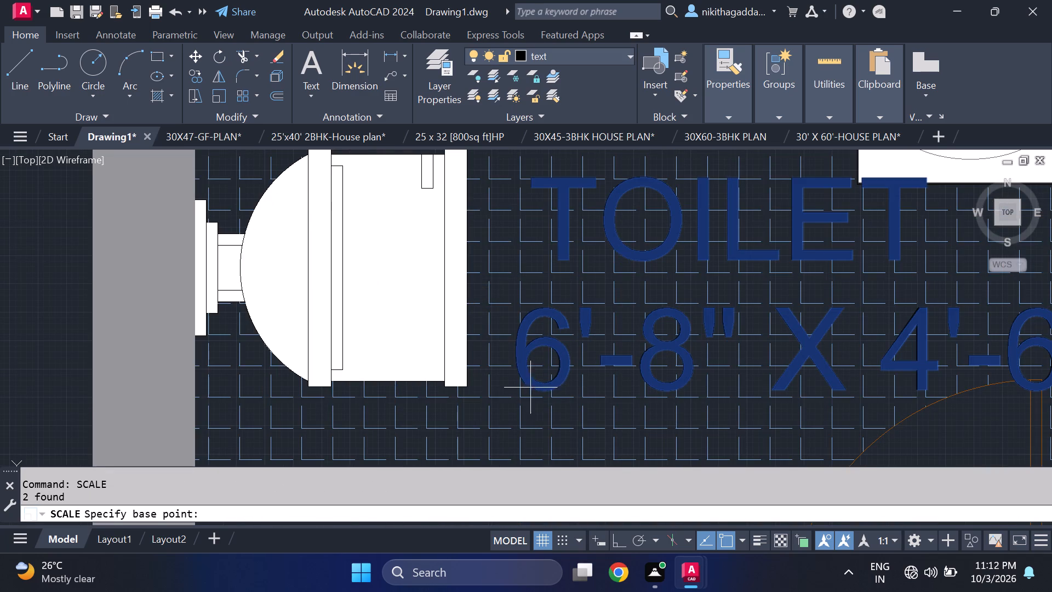
click(514, 389)
scroll(643, 292, down, 4)
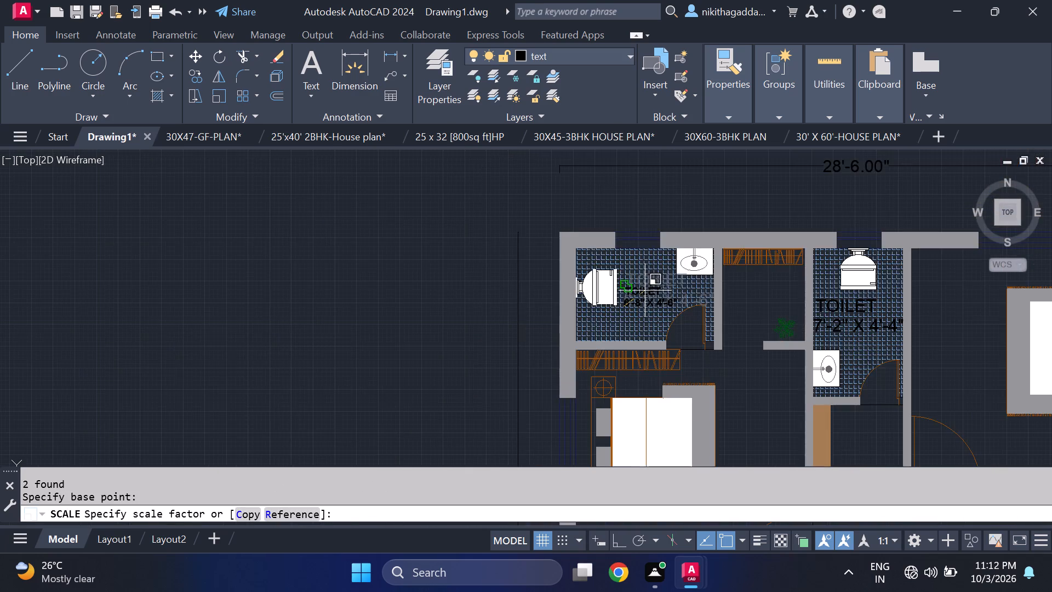
scroll(645, 289, up, 3)
click(685, 283)
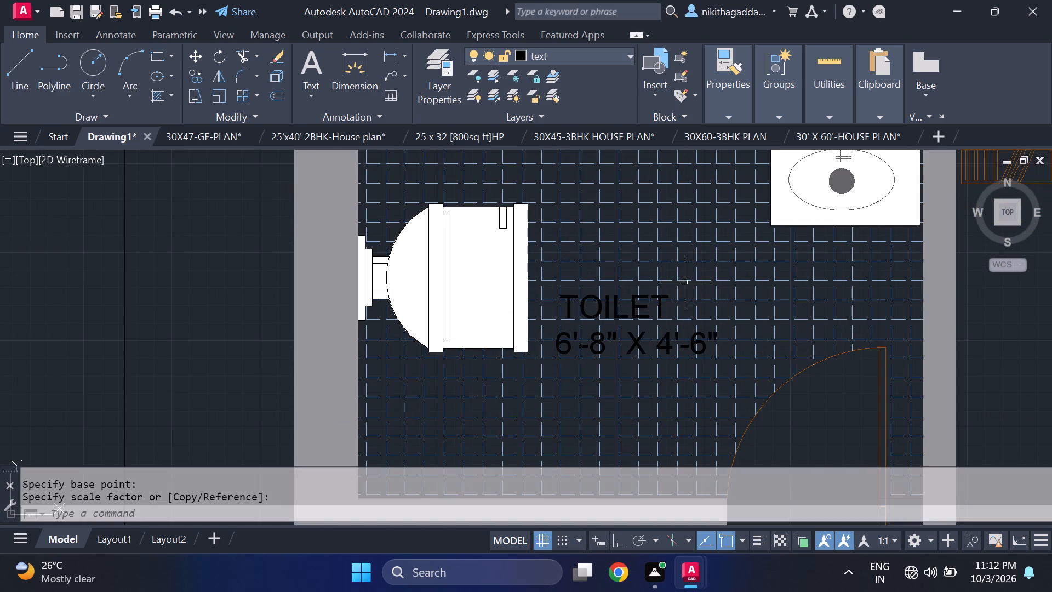
Enlarge the corner toilet's TOILET 6'-8" X 4'-6" label to roughly one and a half times its size, filling the space beside the WC.
scroll(656, 307, down, 4)
scroll(644, 318, up, 7)
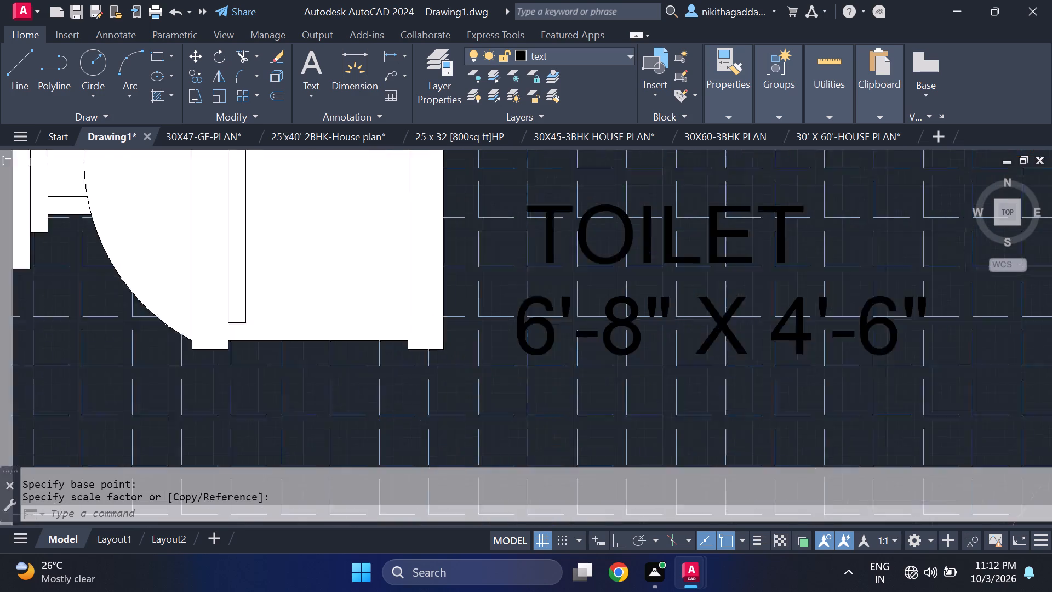
click(593, 228)
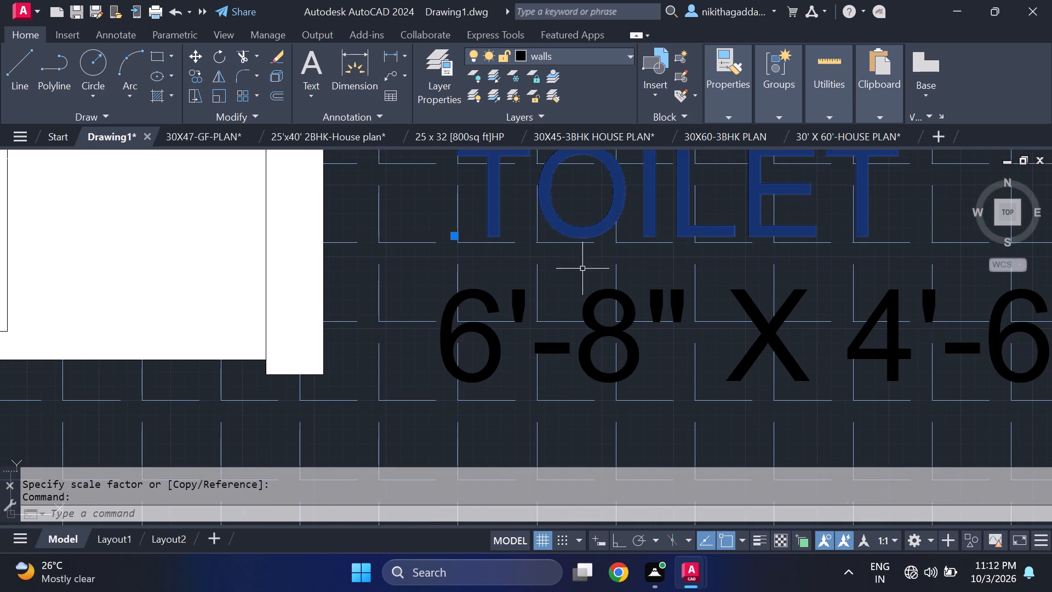
click(587, 306)
click(587, 306)
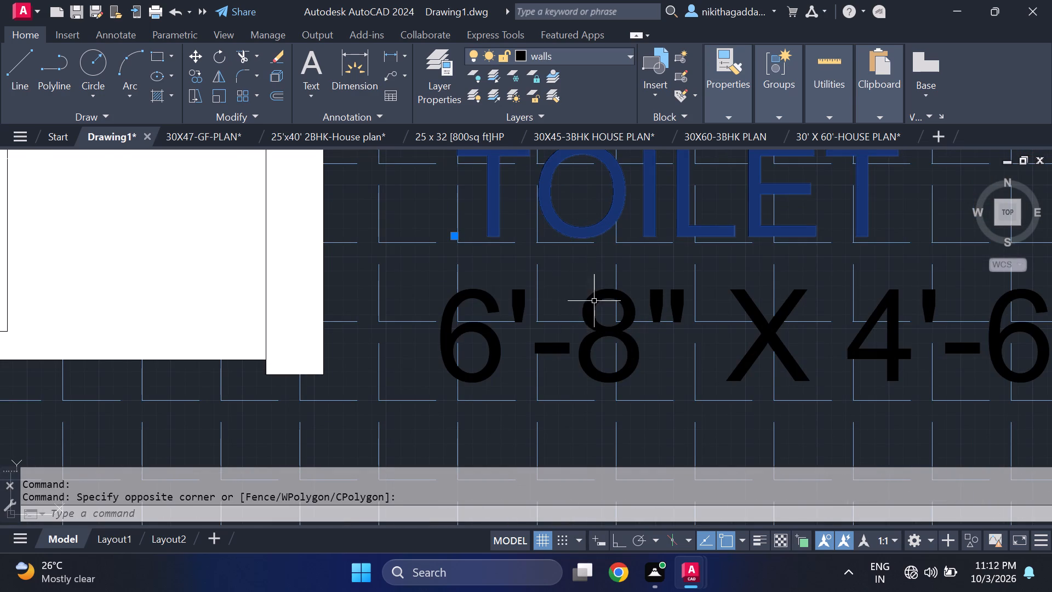
click(594, 300)
click(597, 294)
click(603, 279)
click(588, 306)
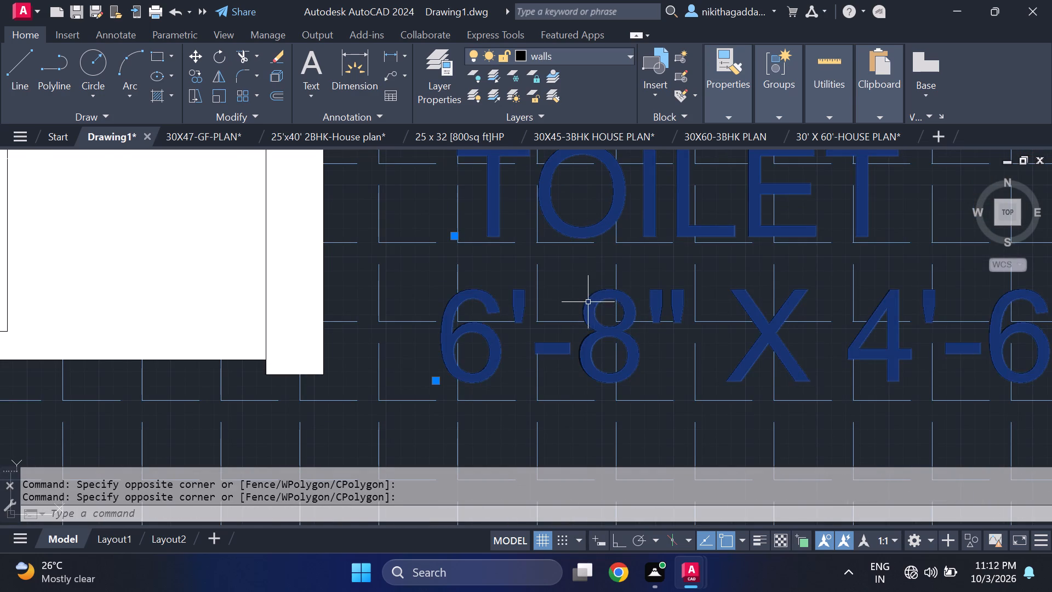
scroll(586, 299, down, 3)
text(SCALE)
key(Return)
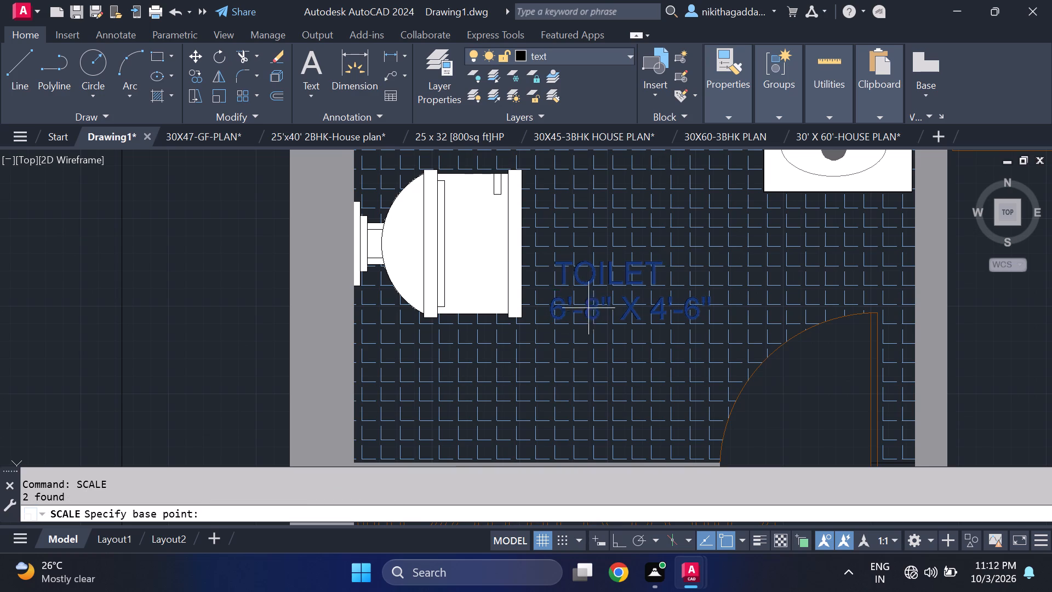
scroll(553, 319, up, 2)
click(547, 318)
scroll(741, 251, down, 3)
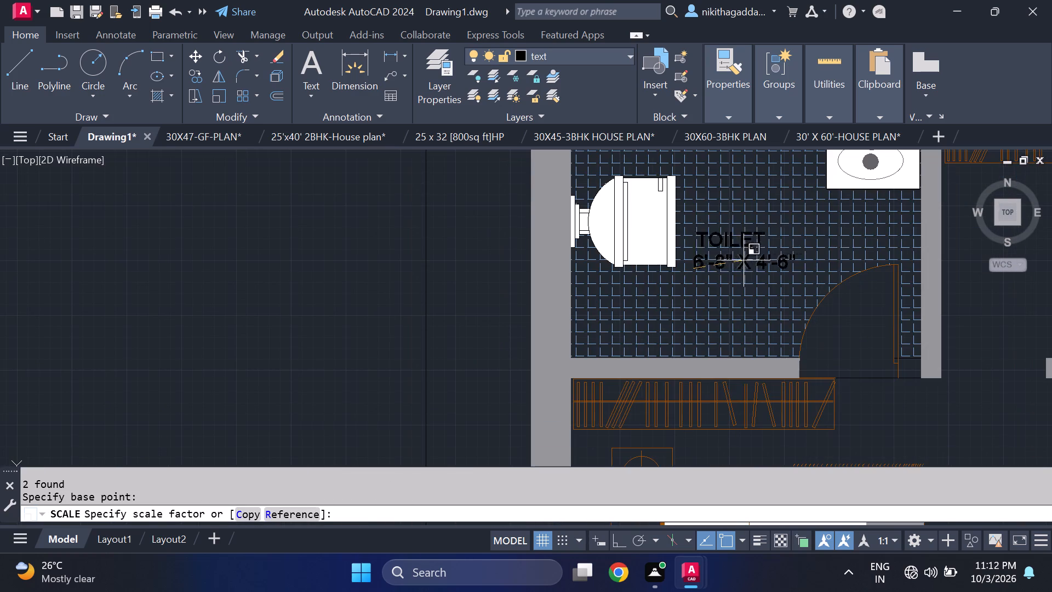
scroll(768, 250, up, 2)
click(779, 233)
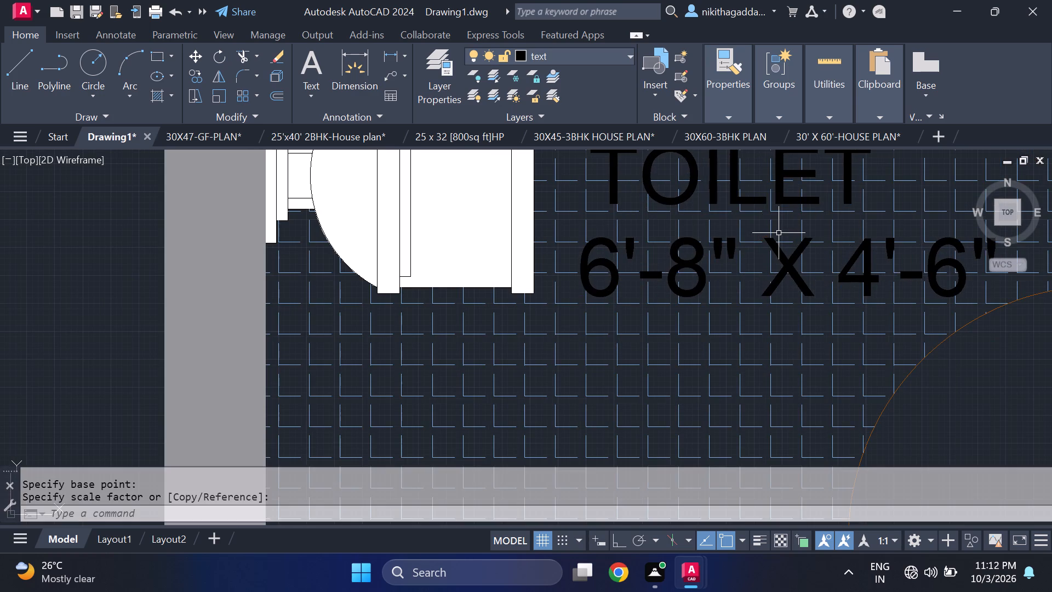
Scale the TOILET 7'-2" X 4'-4" label down slightly from its lower start corner to fit between the narrow middle toilet's walls.
scroll(780, 243, down, 5)
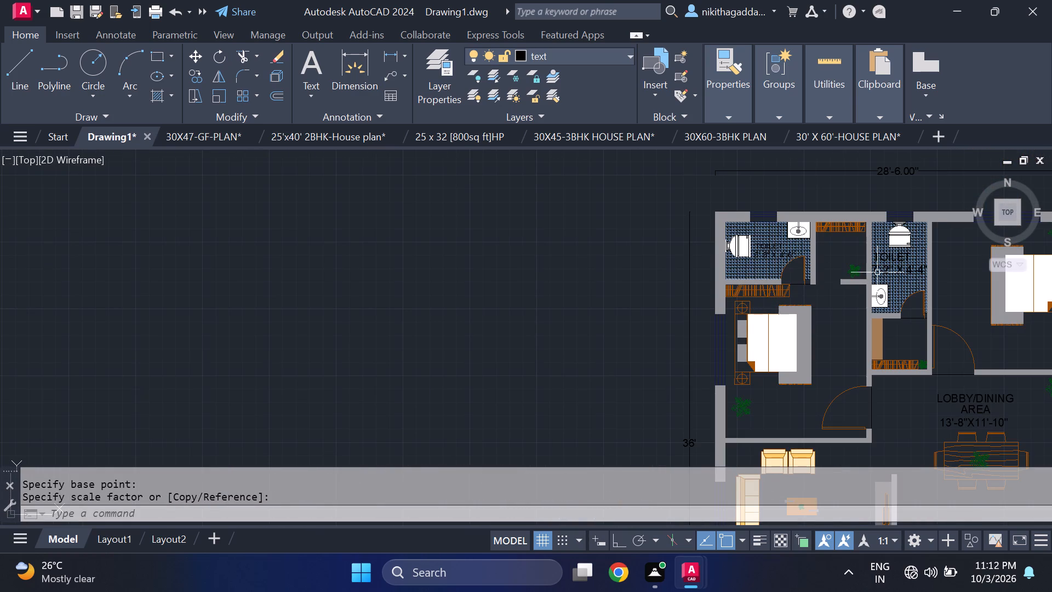
scroll(878, 267, up, 5)
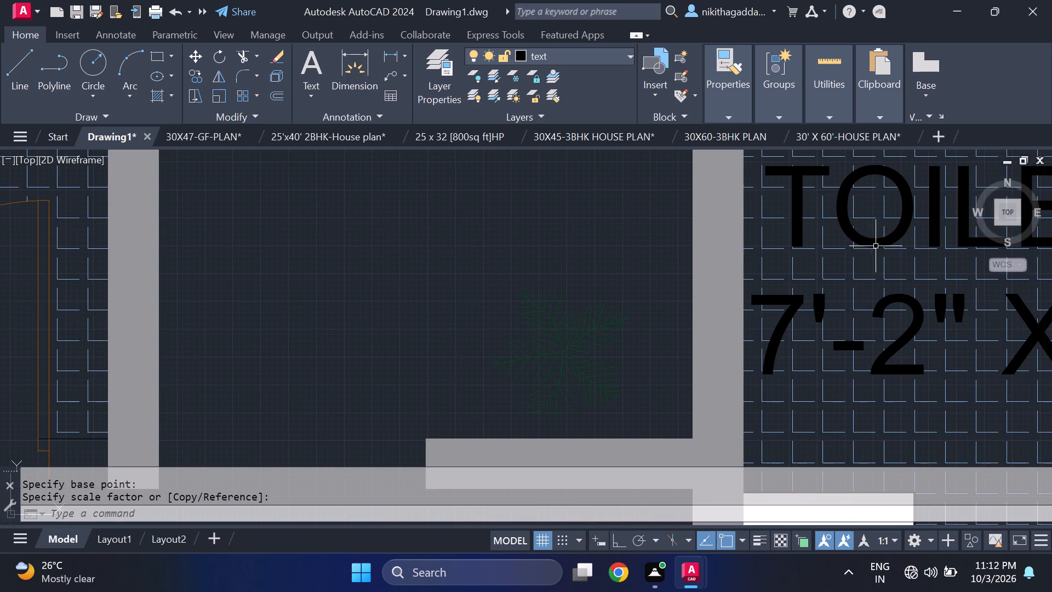
click(875, 246)
click(781, 331)
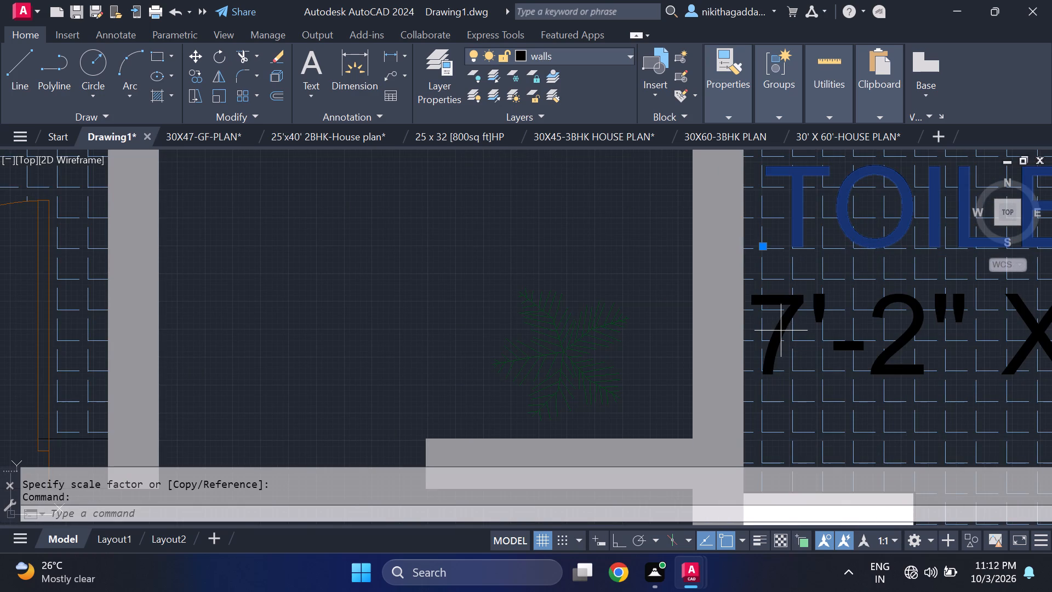
click(781, 331)
scroll(781, 331, up, 3)
click(796, 325)
click(744, 348)
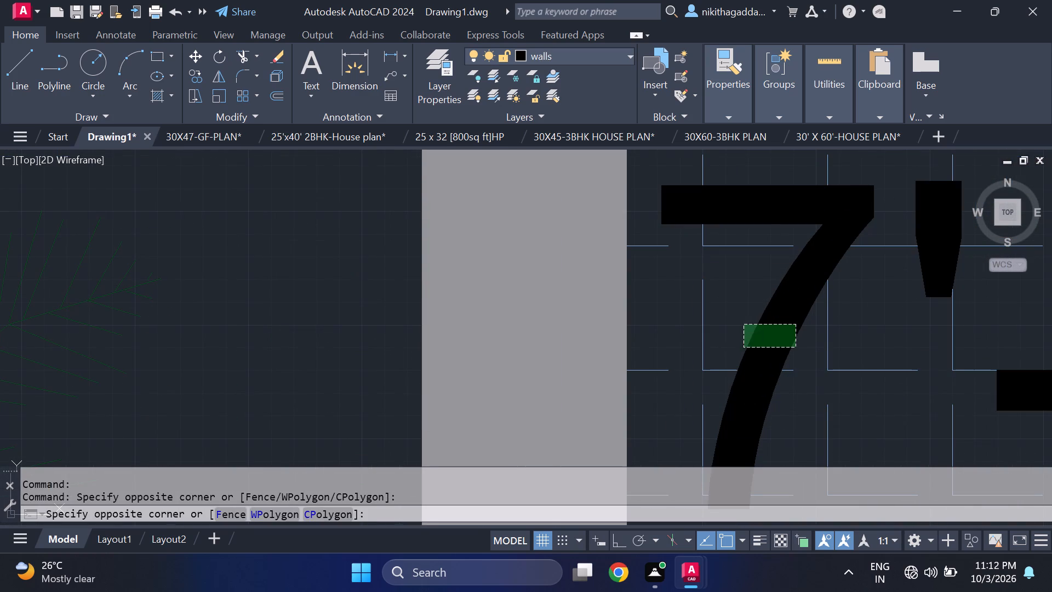
scroll(758, 338, down, 5)
text(SCALE)
key(Return)
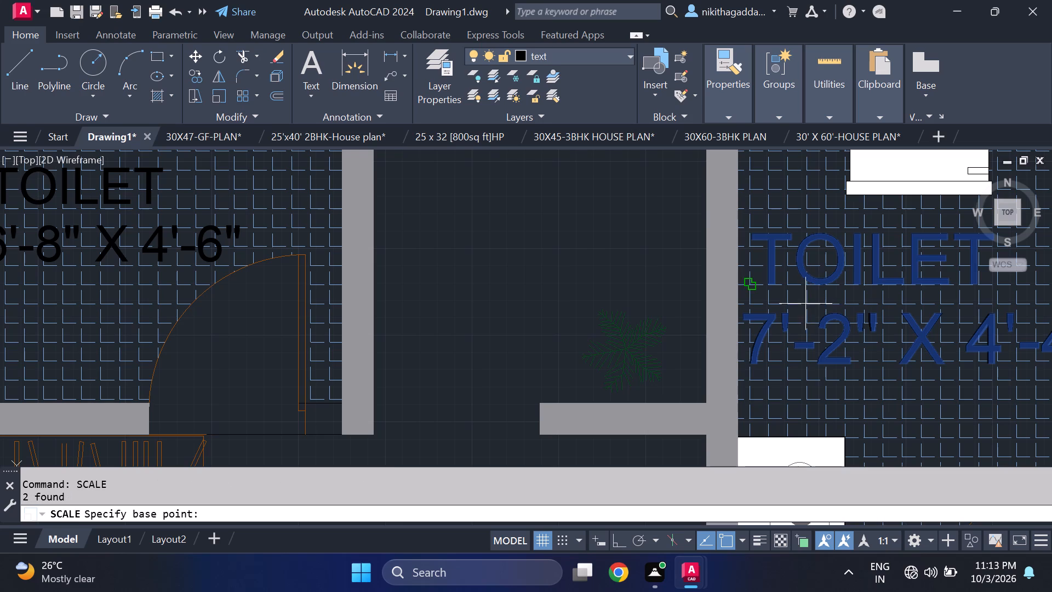
scroll(811, 331, up, 1)
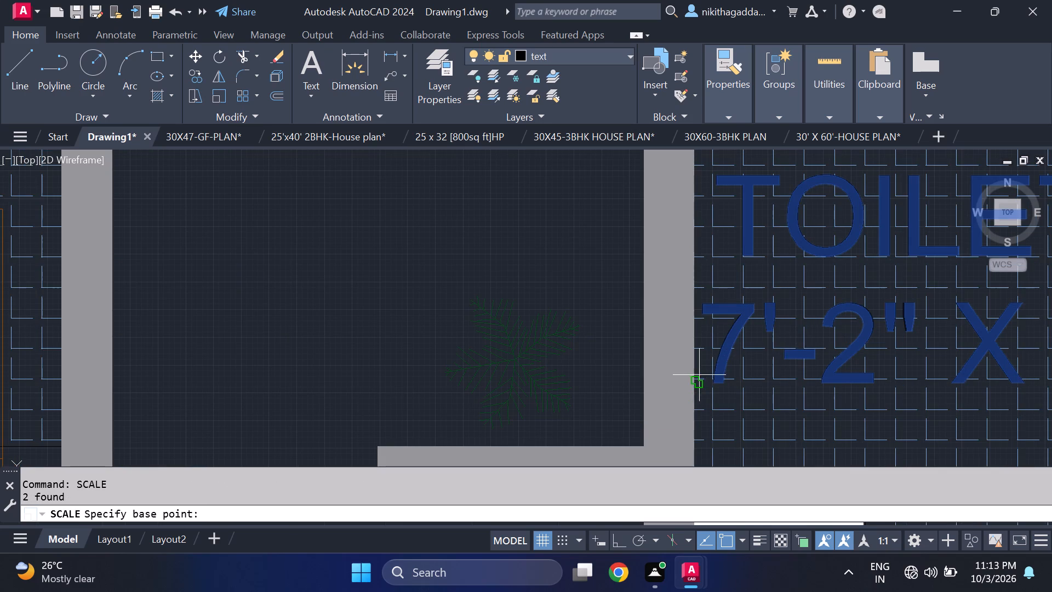
click(696, 379)
scroll(857, 292, down, 3)
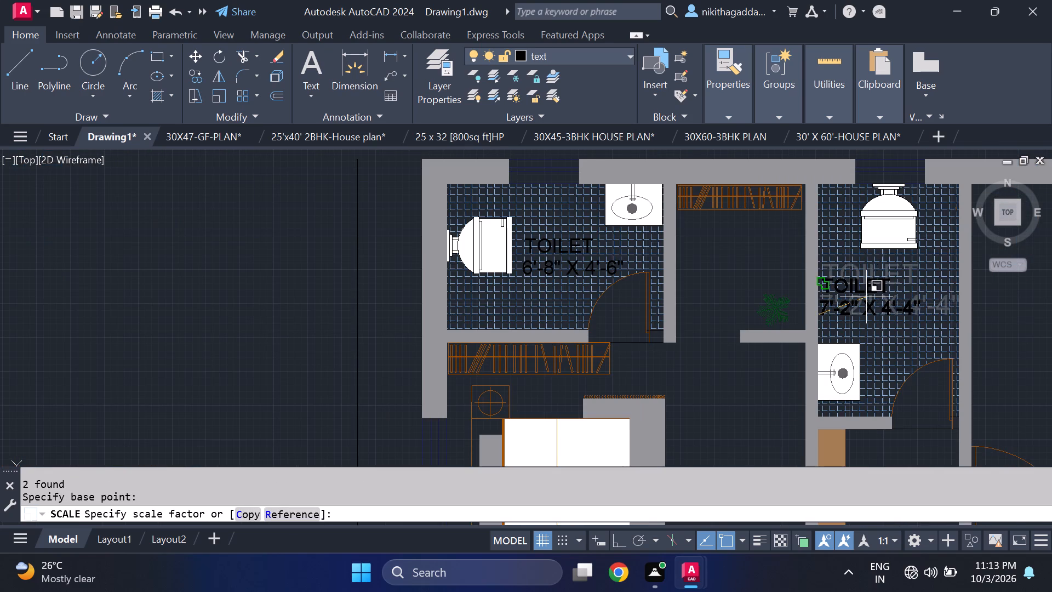
scroll(866, 297, up, 2)
click(882, 297)
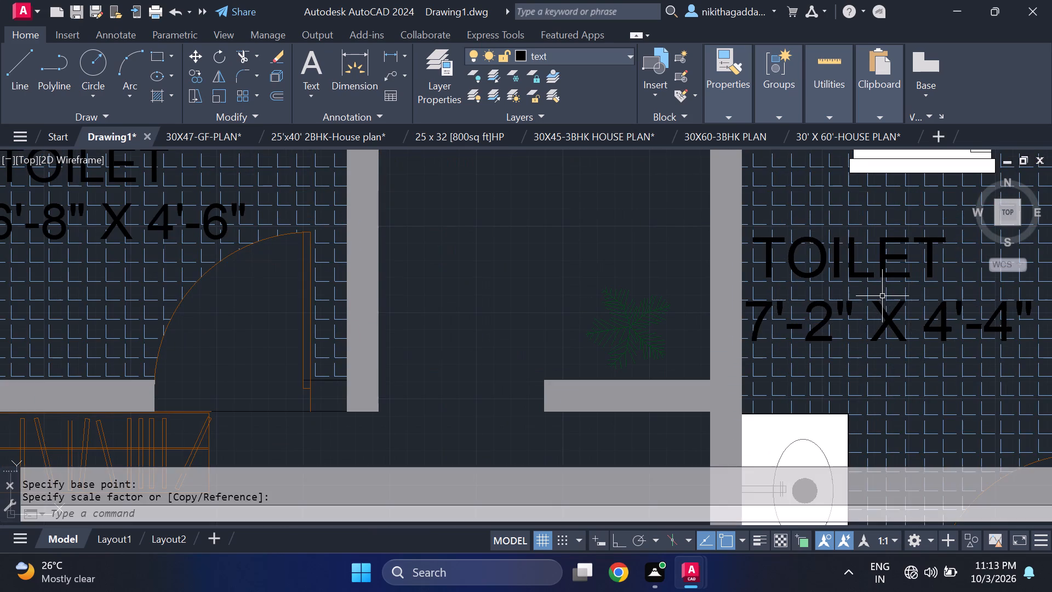
Review the room labels across the plan, from the toilets and bedrooms to the lobby/dining and living areas.
scroll(881, 301, down, 4)
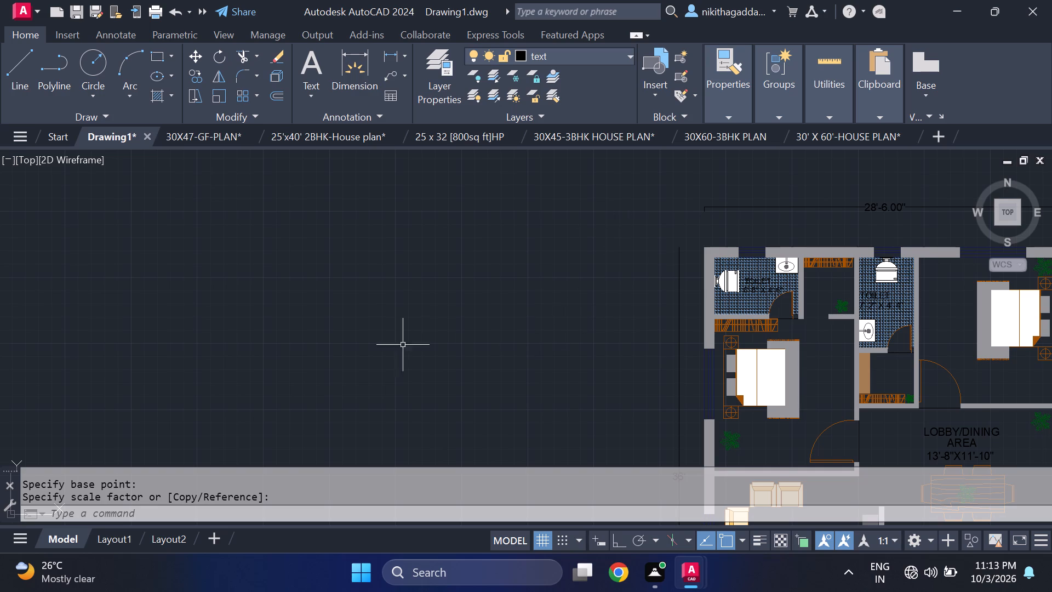
middle_drag(667, 342, 398, 310)
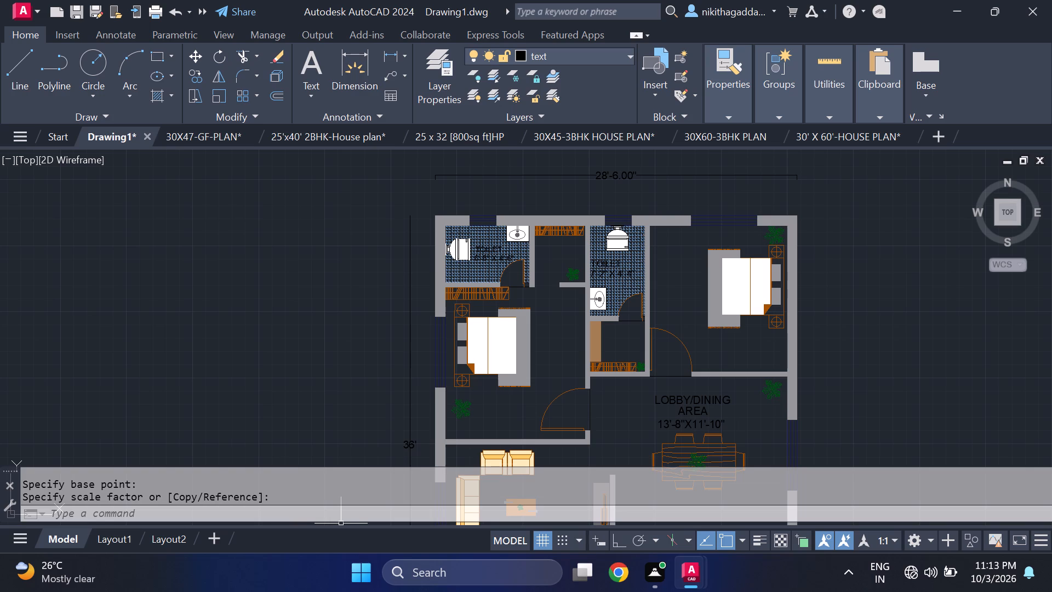
scroll(486, 464, up, 1)
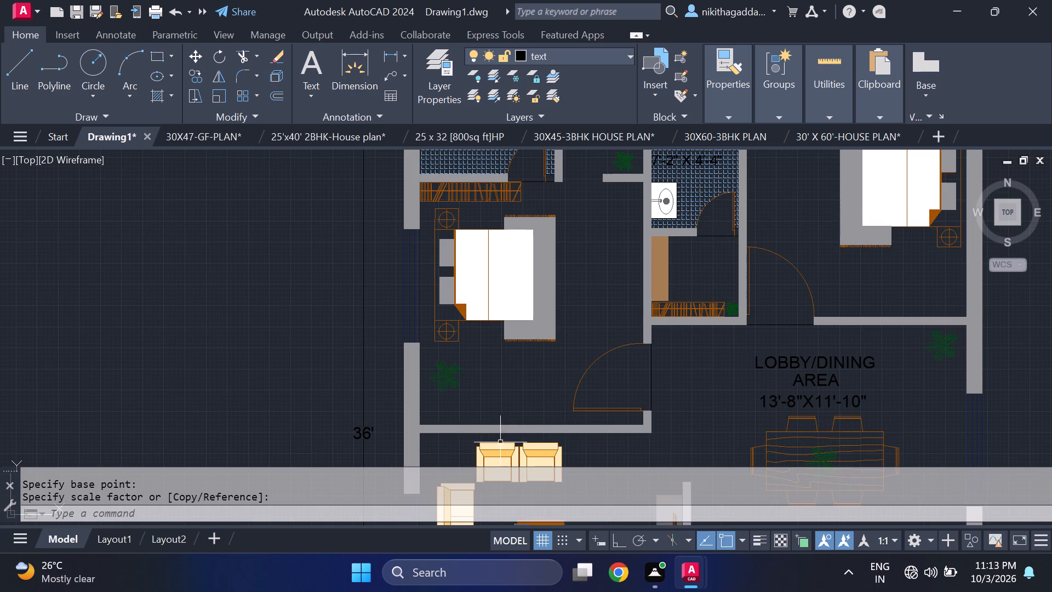
scroll(504, 414, down, 1)
middle_drag(526, 424, 479, 334)
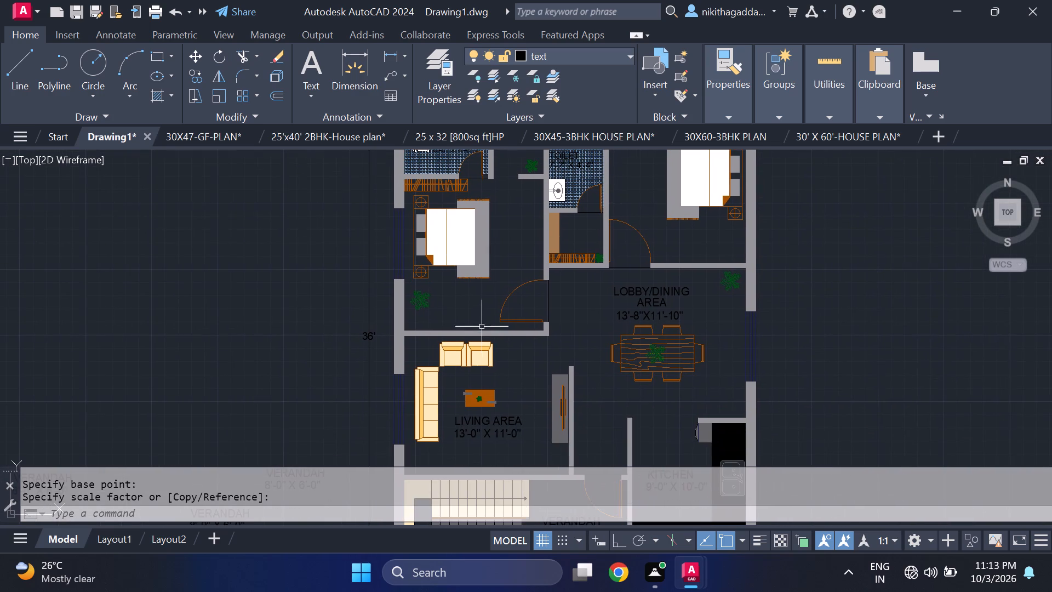
scroll(500, 393, up, 1)
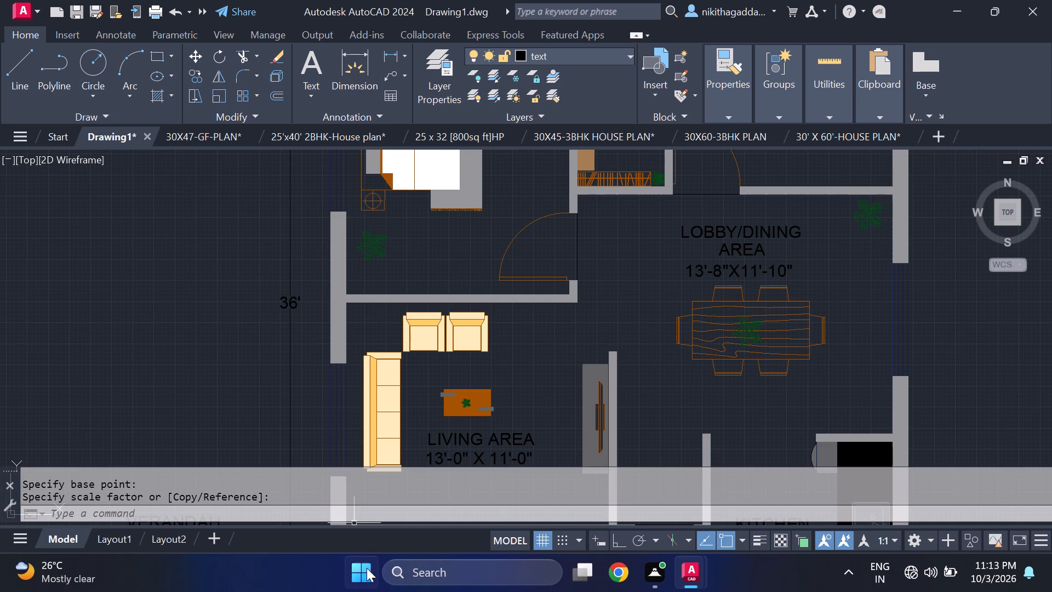
click(371, 580)
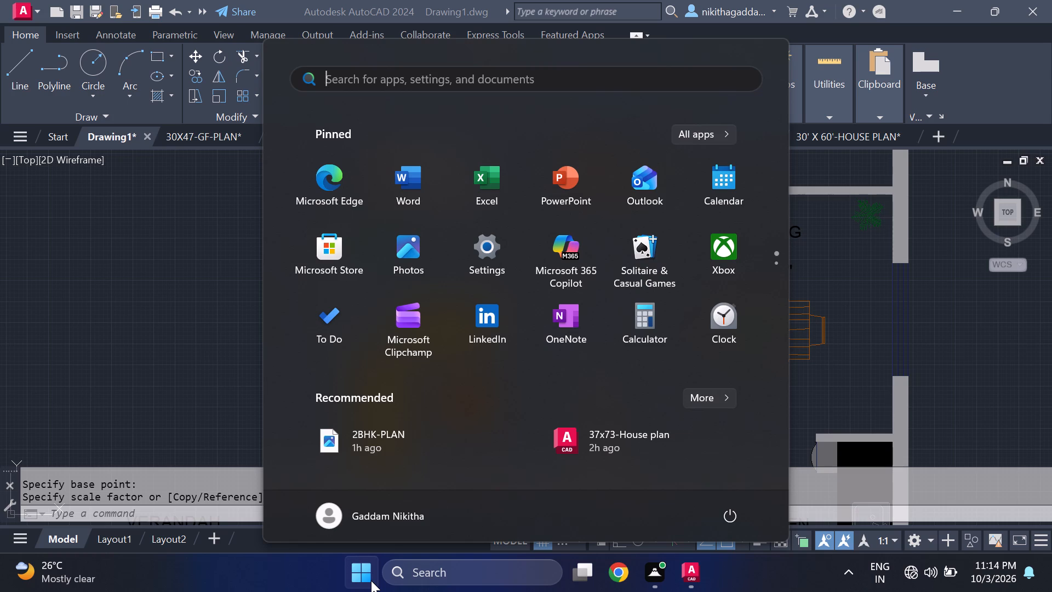
click(238, 429)
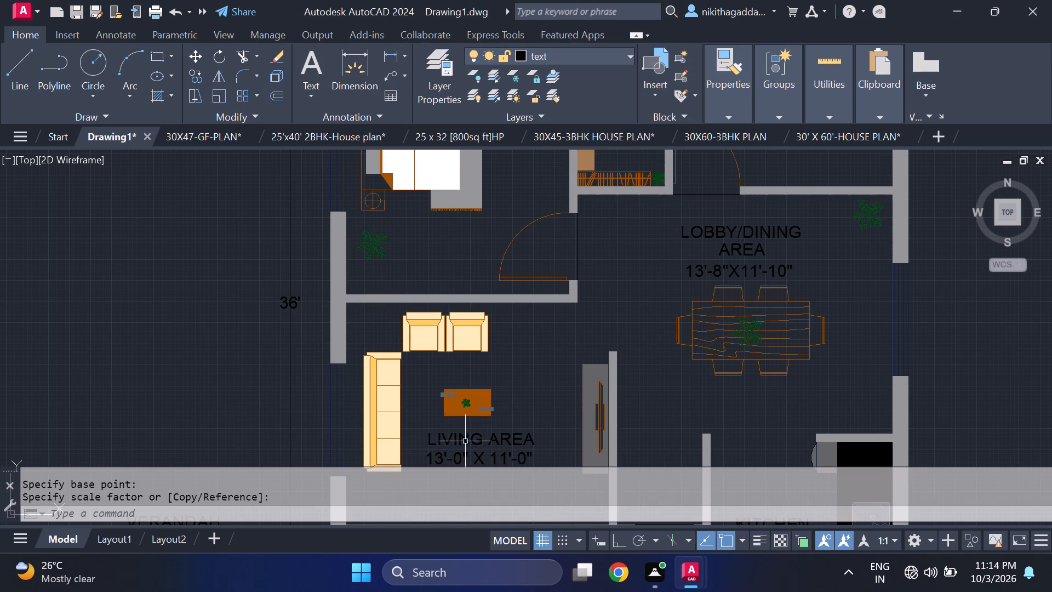
scroll(467, 440, down, 1)
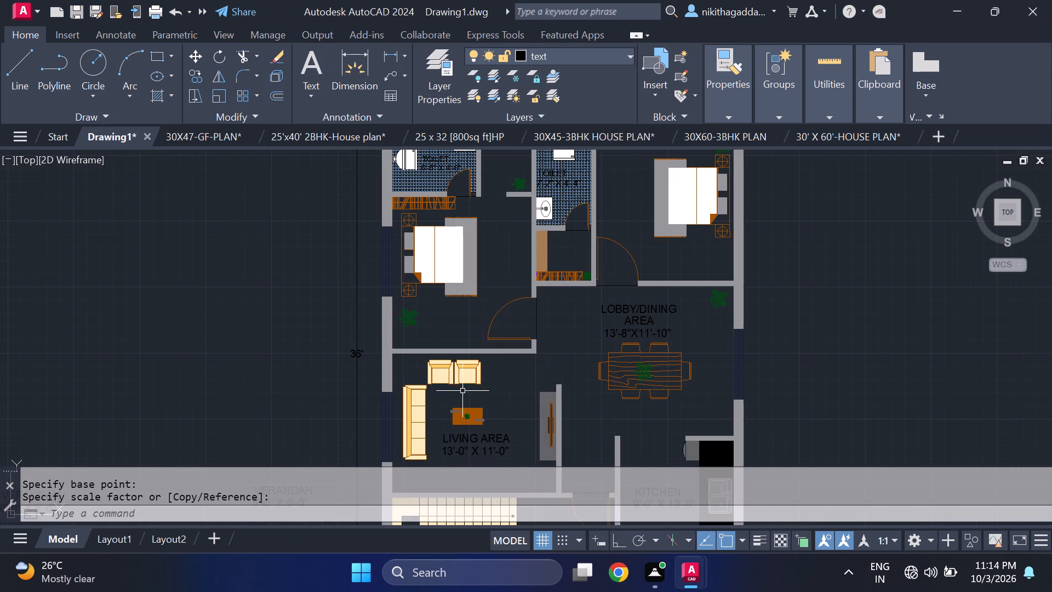
scroll(471, 409, down, 2)
scroll(482, 419, up, 4)
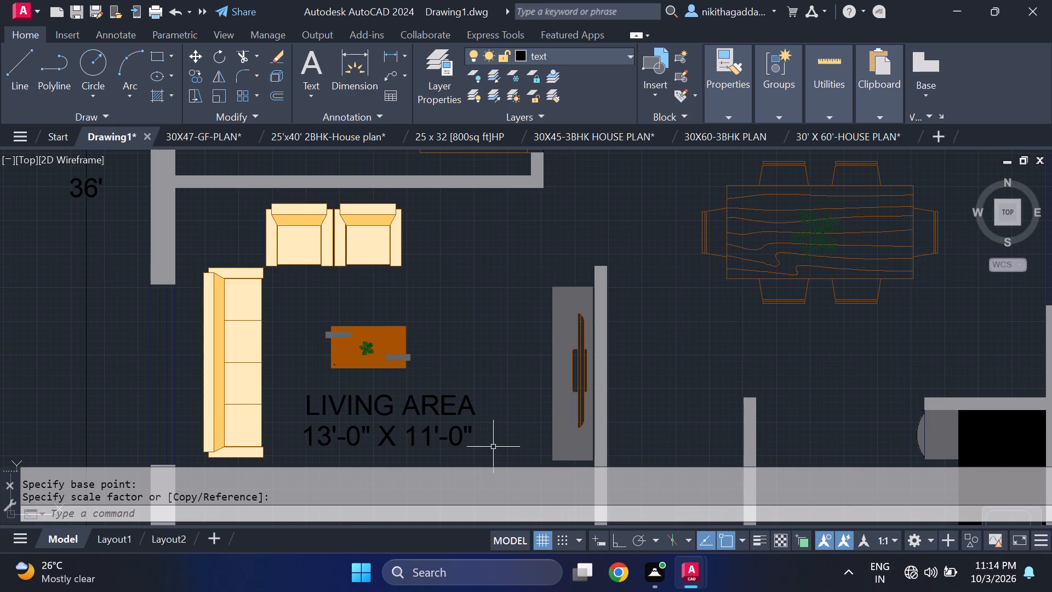
Replace the name line of the farthest spare VERANDAH label outside the plan with BEDROOM.
scroll(486, 450, down, 1)
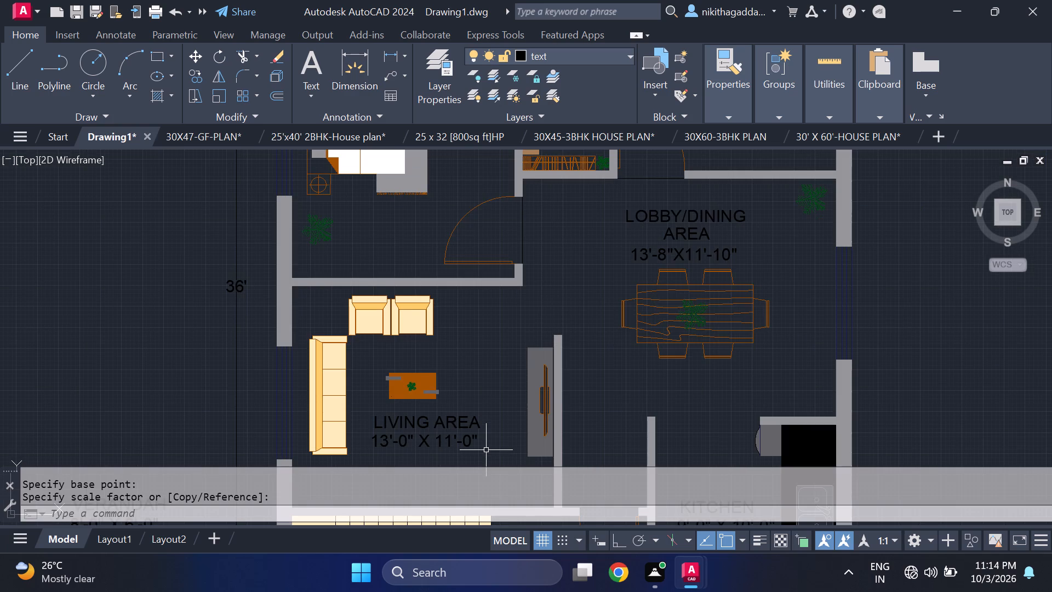
scroll(498, 424, down, 3)
middle_drag(559, 439, 525, 408)
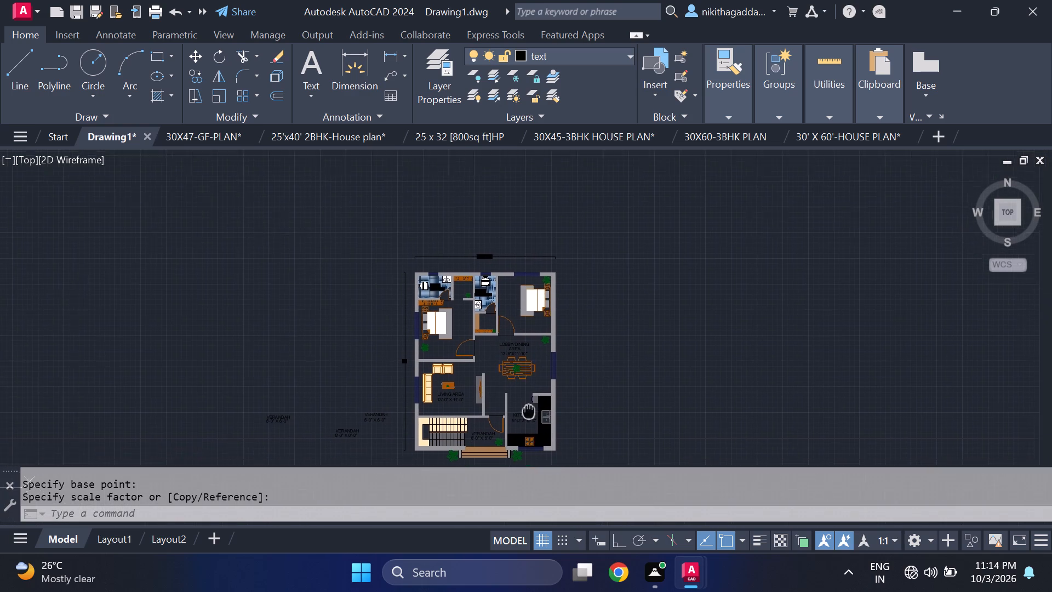
middle_drag(525, 408, 512, 400)
scroll(528, 317, up, 1)
scroll(382, 314, up, 2)
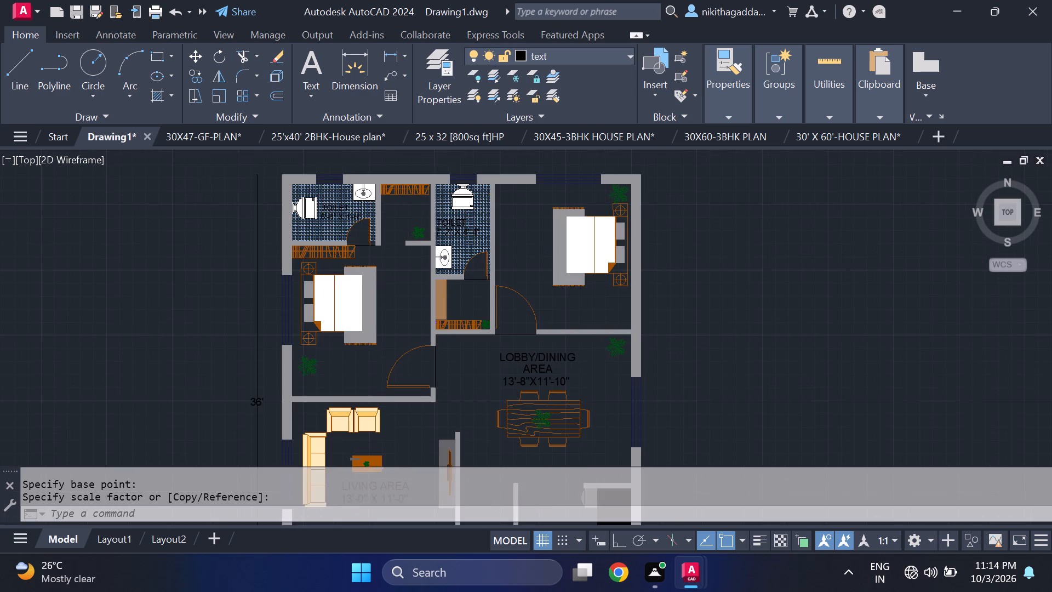
scroll(381, 314, down, 2)
middle_drag(279, 428, 385, 312)
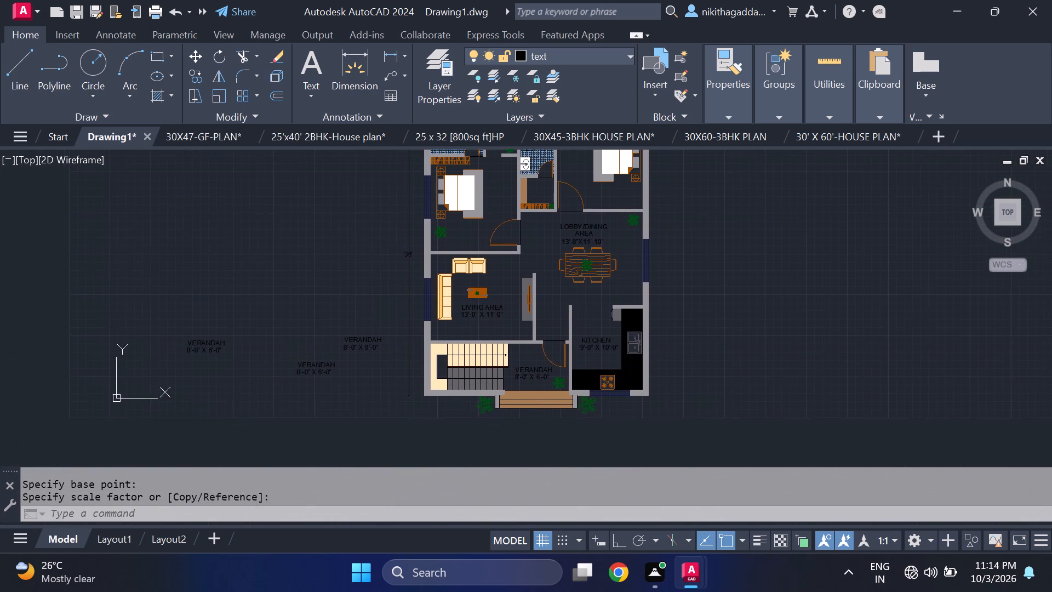
scroll(224, 360, up, 1)
scroll(185, 322, up, 3)
double_click(184, 363)
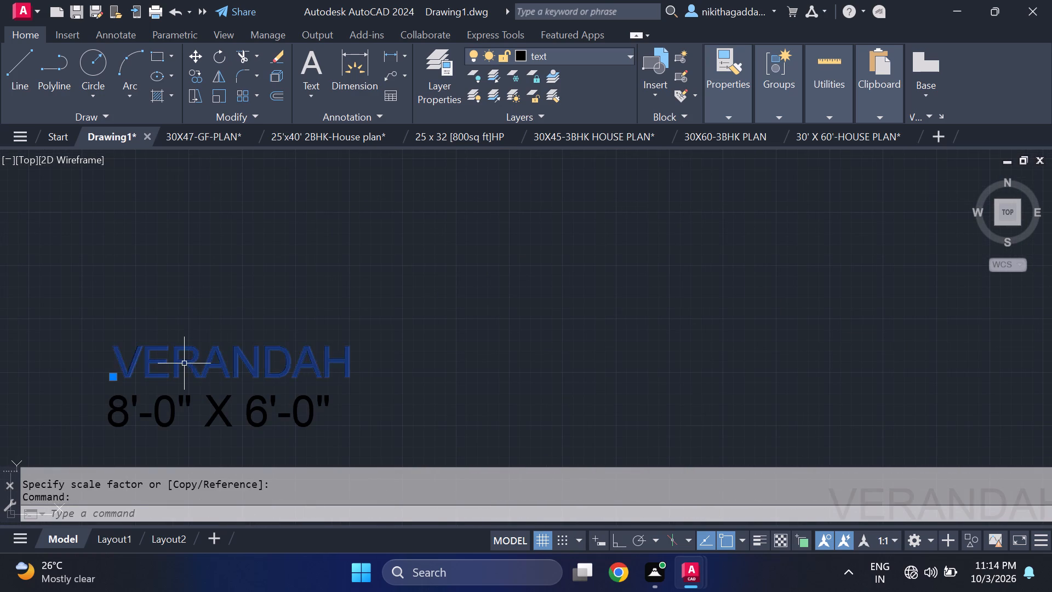
key(Delete)
text(BEDR)
text(OOM)
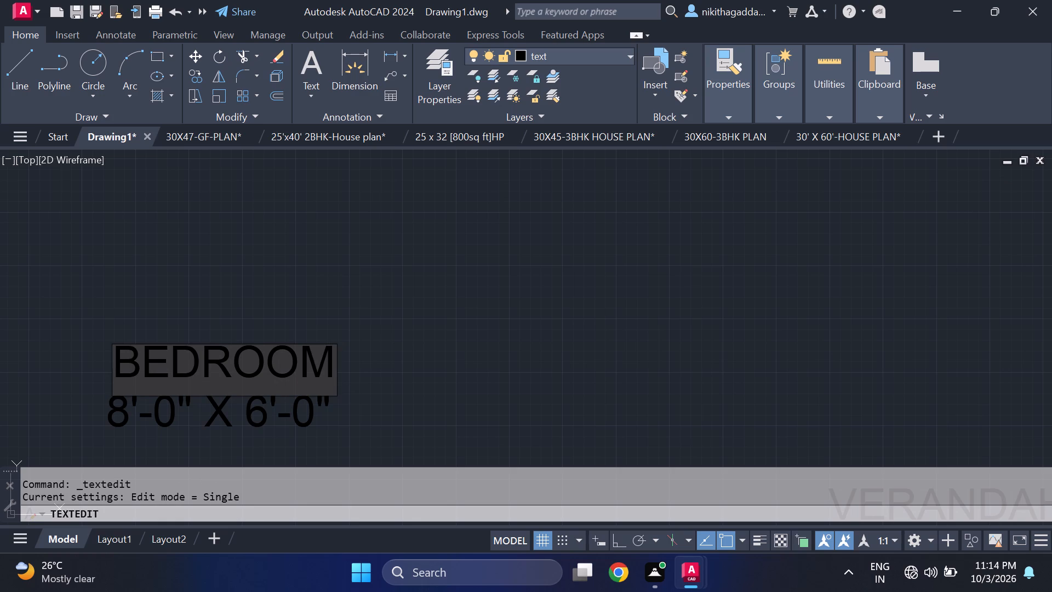
key(Return)
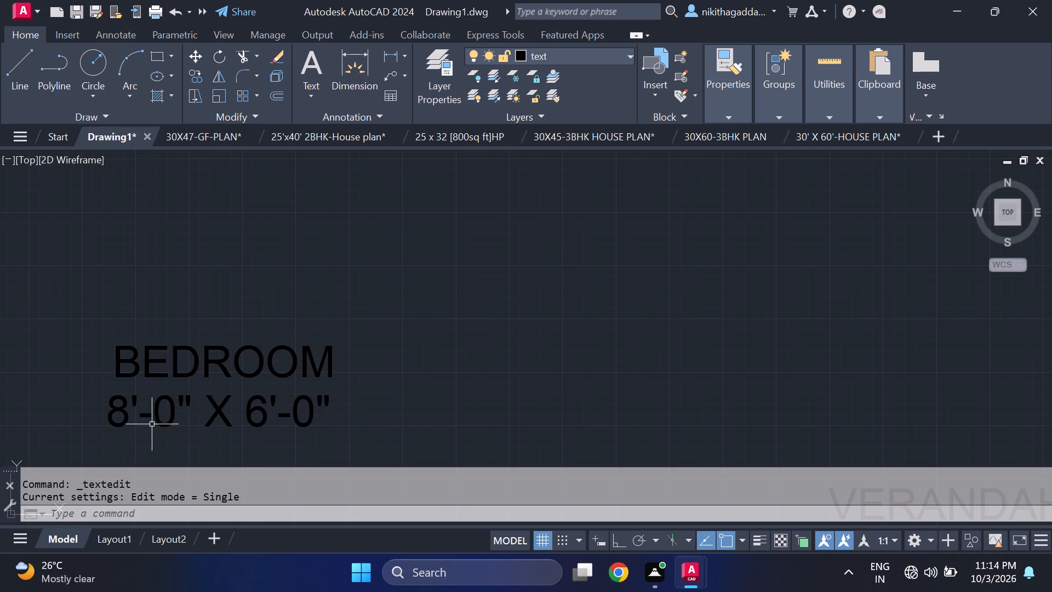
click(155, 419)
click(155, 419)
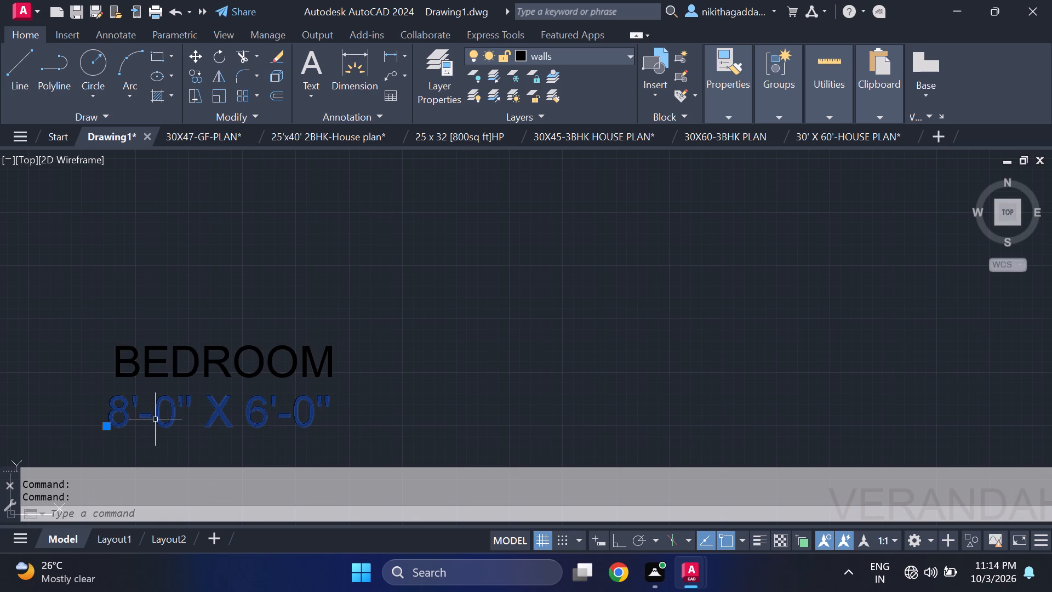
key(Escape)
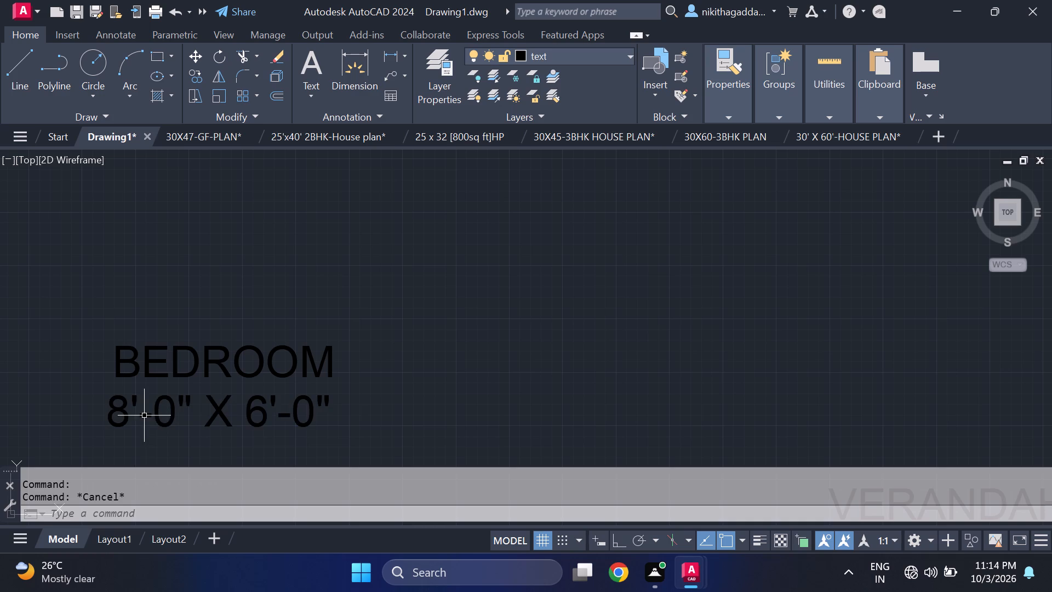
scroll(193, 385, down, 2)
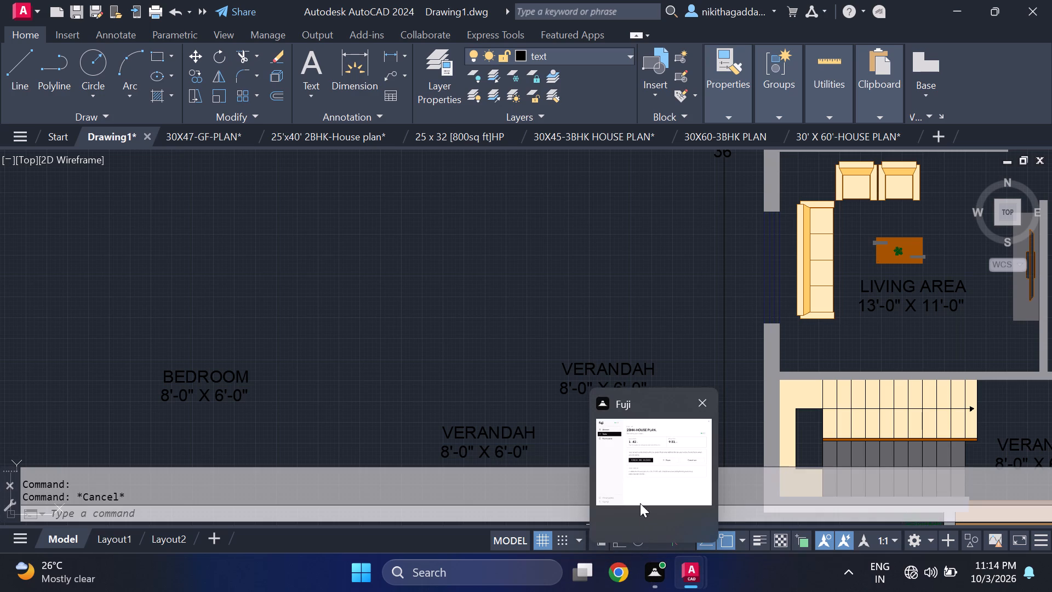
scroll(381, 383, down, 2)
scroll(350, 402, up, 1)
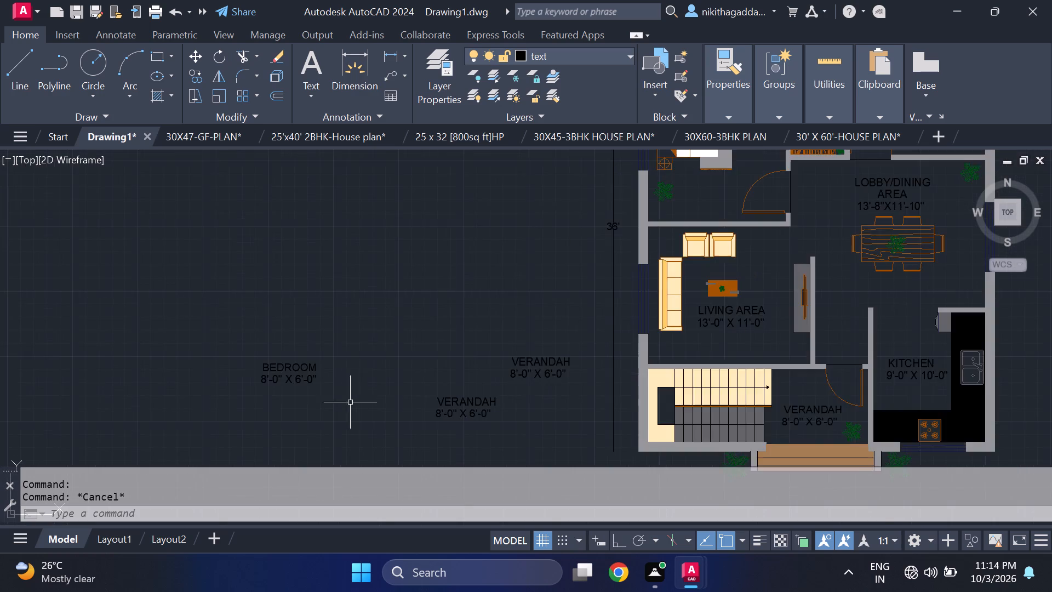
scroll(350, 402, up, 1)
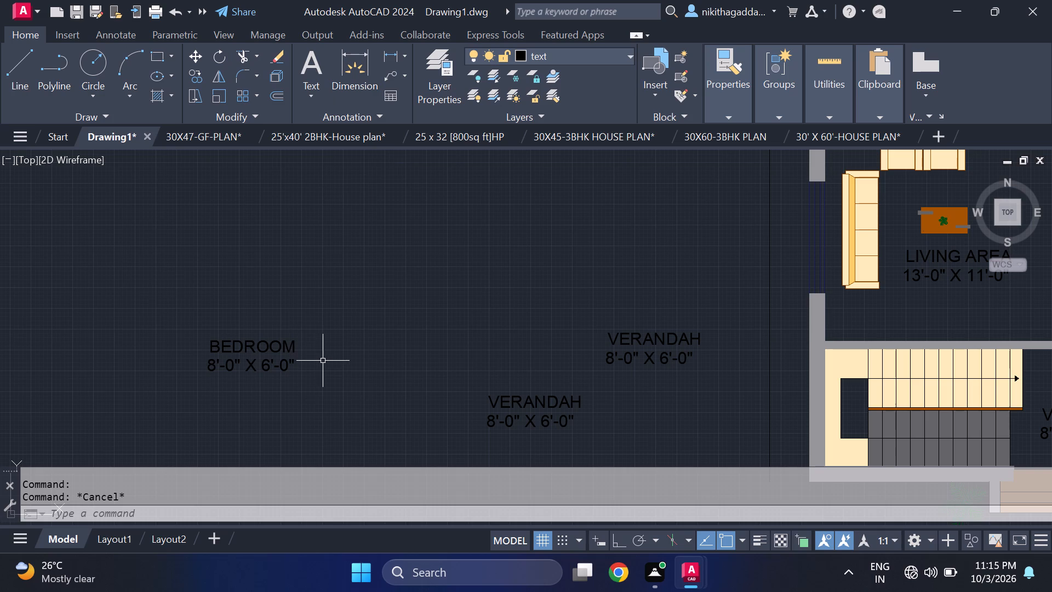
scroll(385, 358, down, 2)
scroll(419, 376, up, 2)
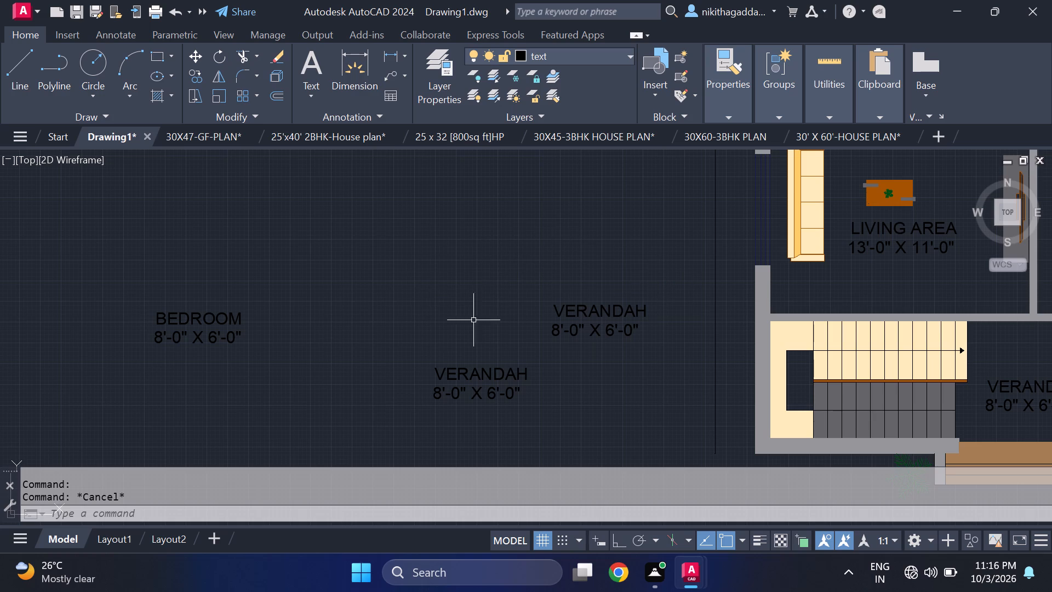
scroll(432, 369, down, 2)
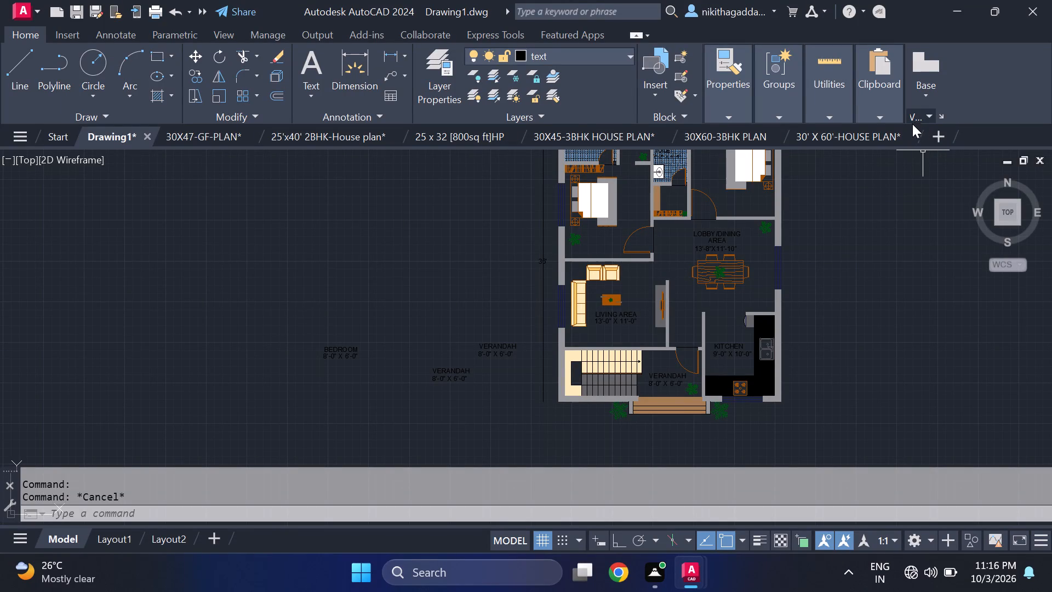
Close all the other open house plan drawings without saving their changes, keeping only Drawing1 open.
click(913, 139)
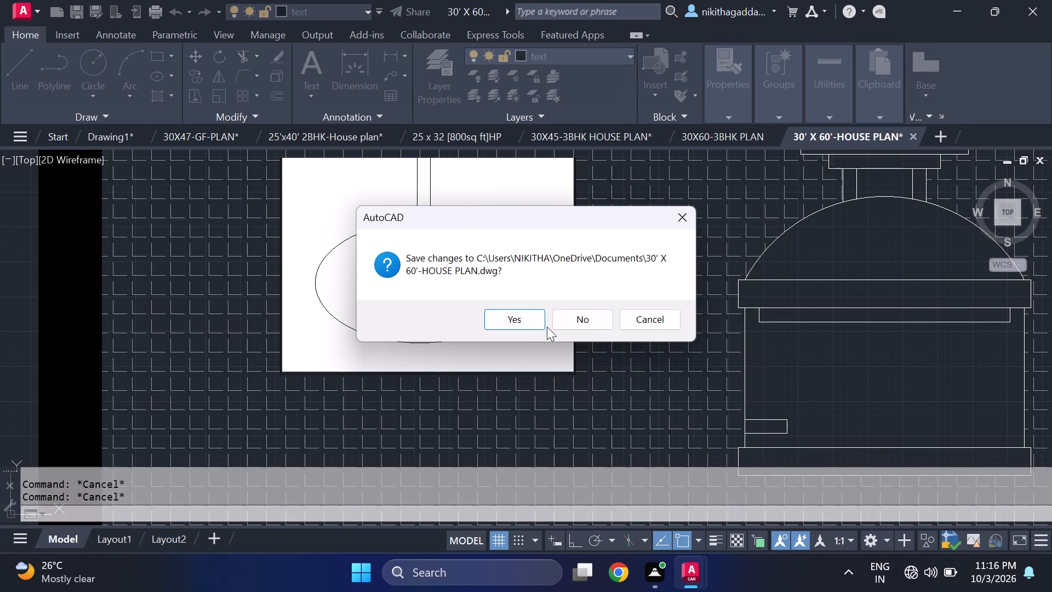
click(604, 326)
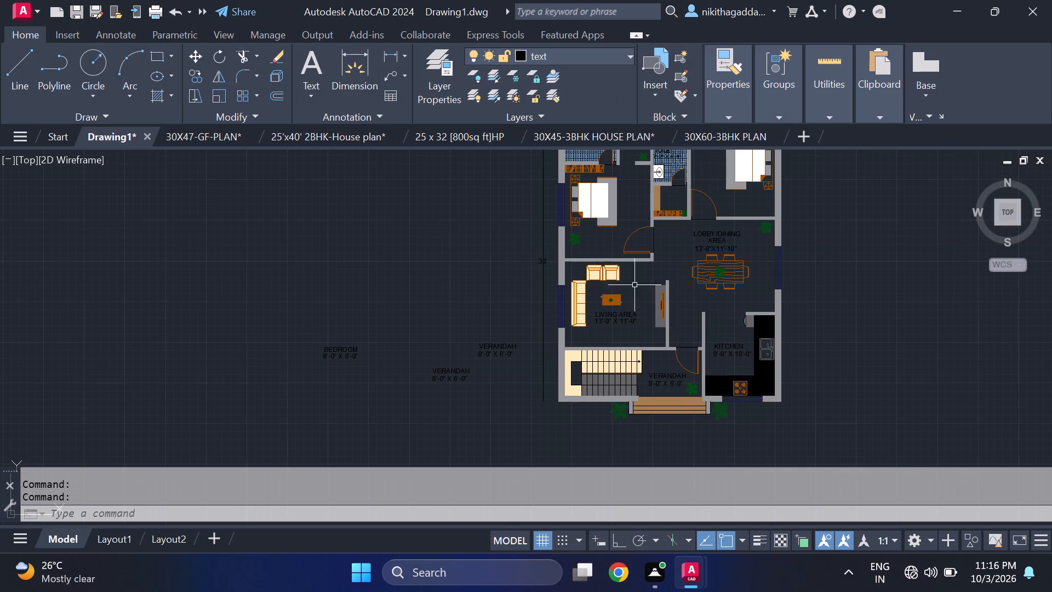
click(773, 134)
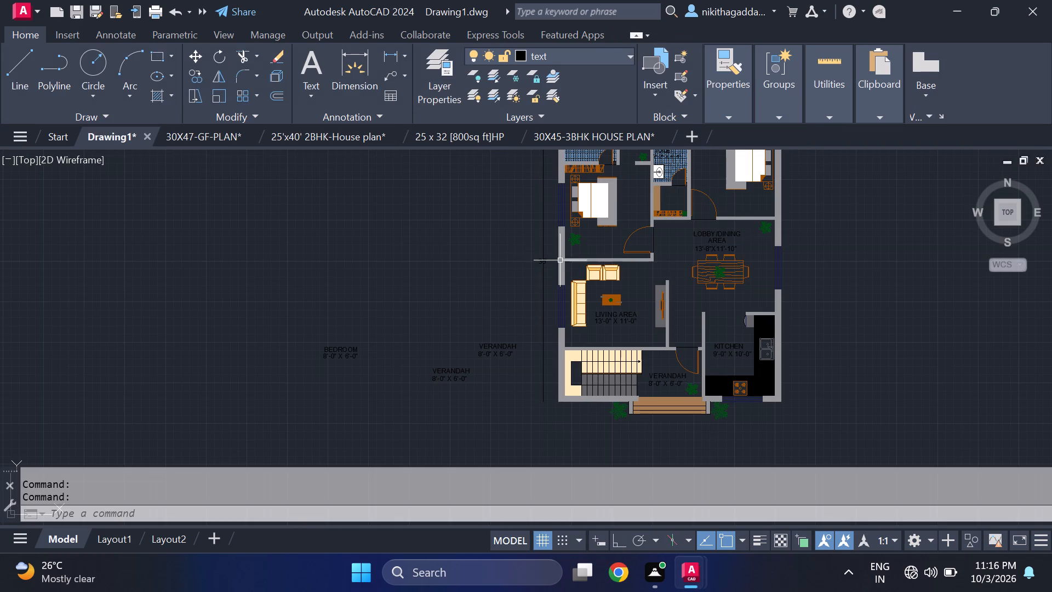
click(666, 135)
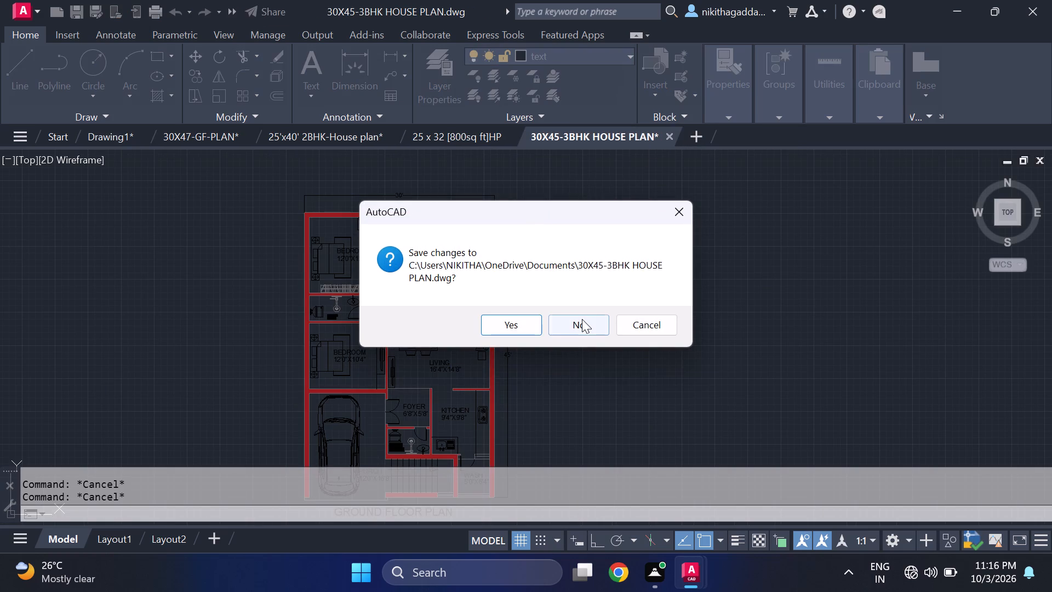
click(587, 318)
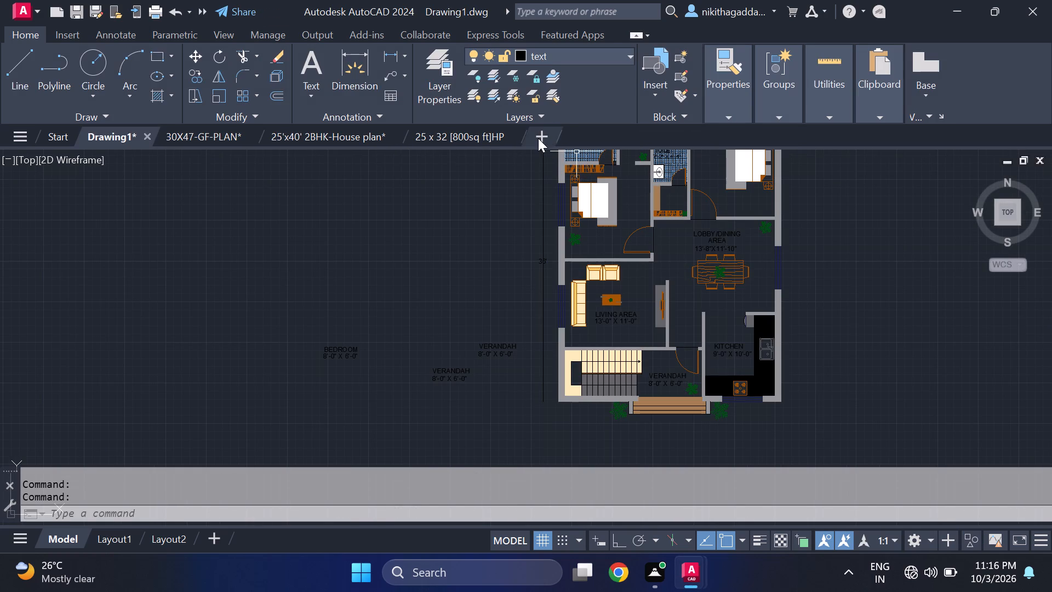
click(511, 135)
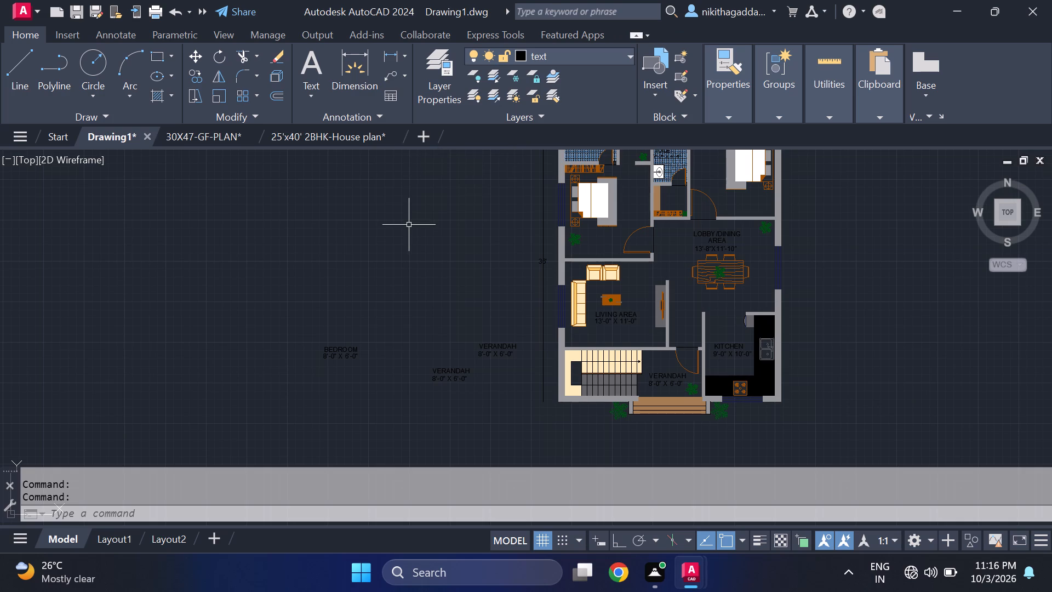
click(396, 134)
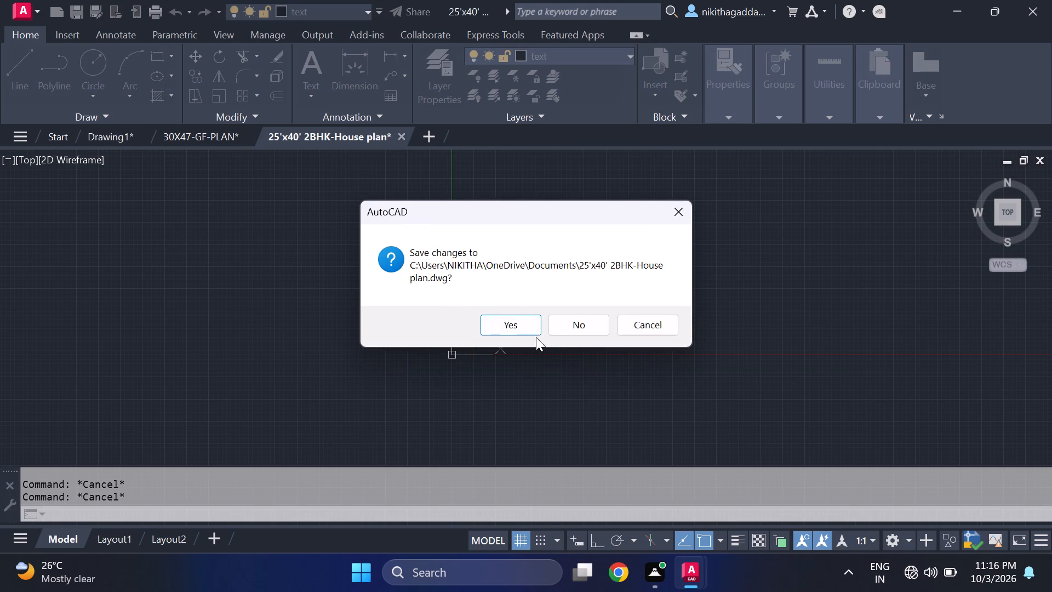
click(564, 325)
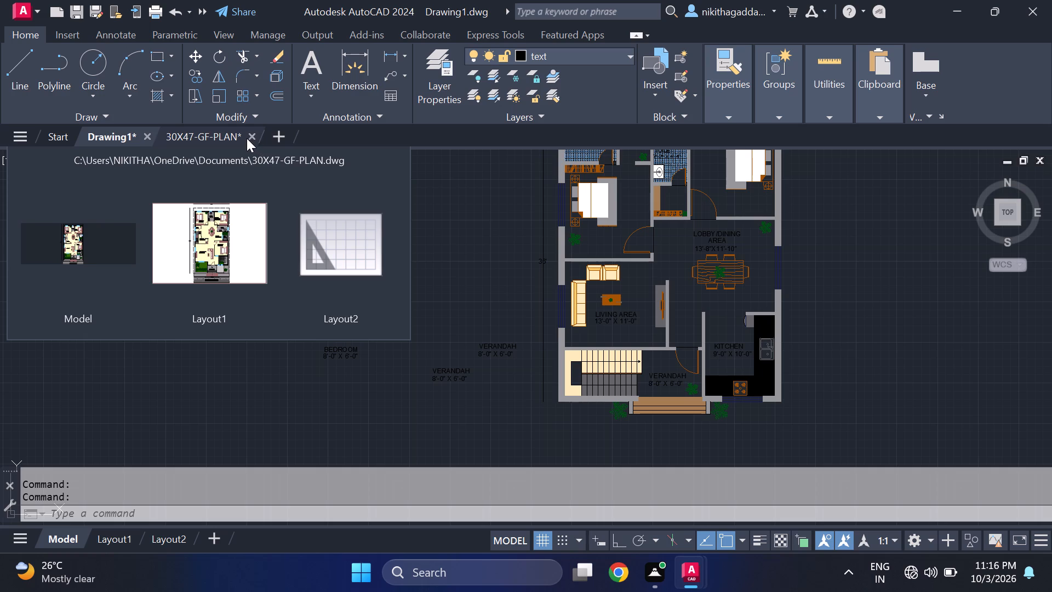
click(245, 138)
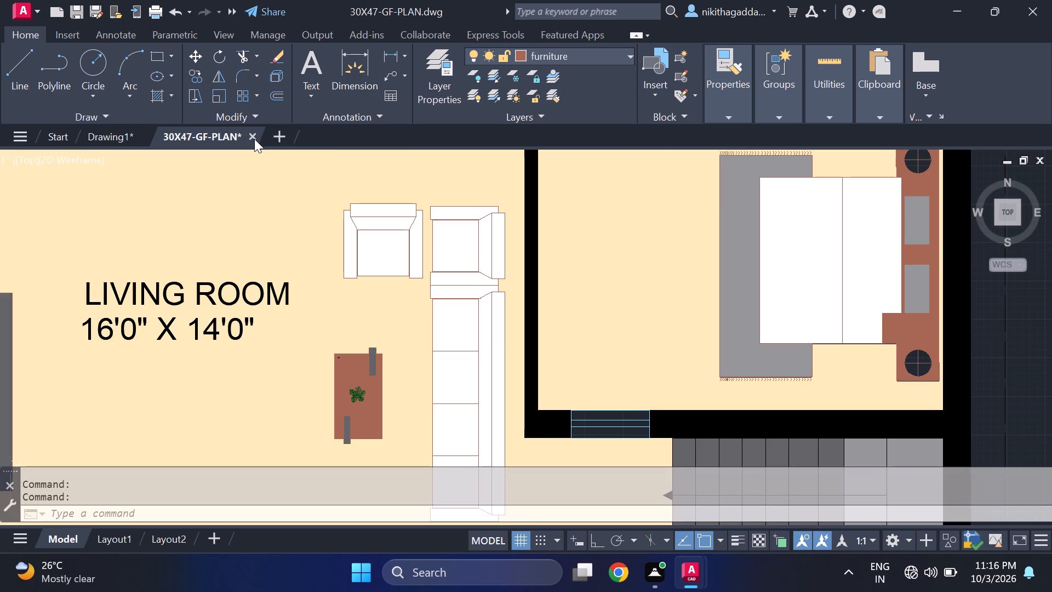
click(254, 137)
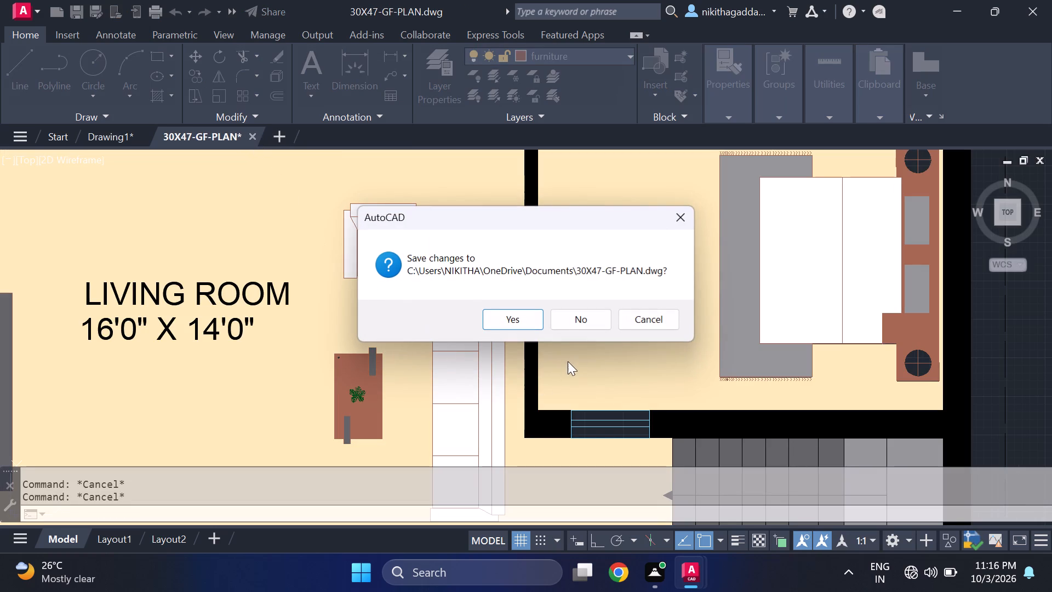
click(578, 326)
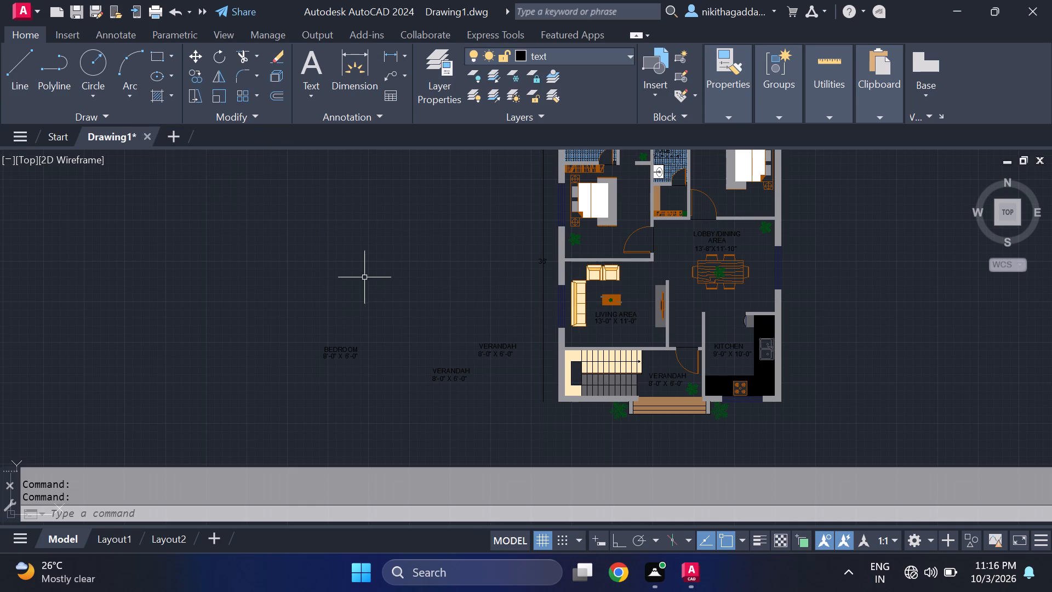
Replace the name line of the lower, middle spare VERANDAH label outside the plan with BEDROOM.
scroll(368, 276, down, 2)
scroll(353, 309, up, 4)
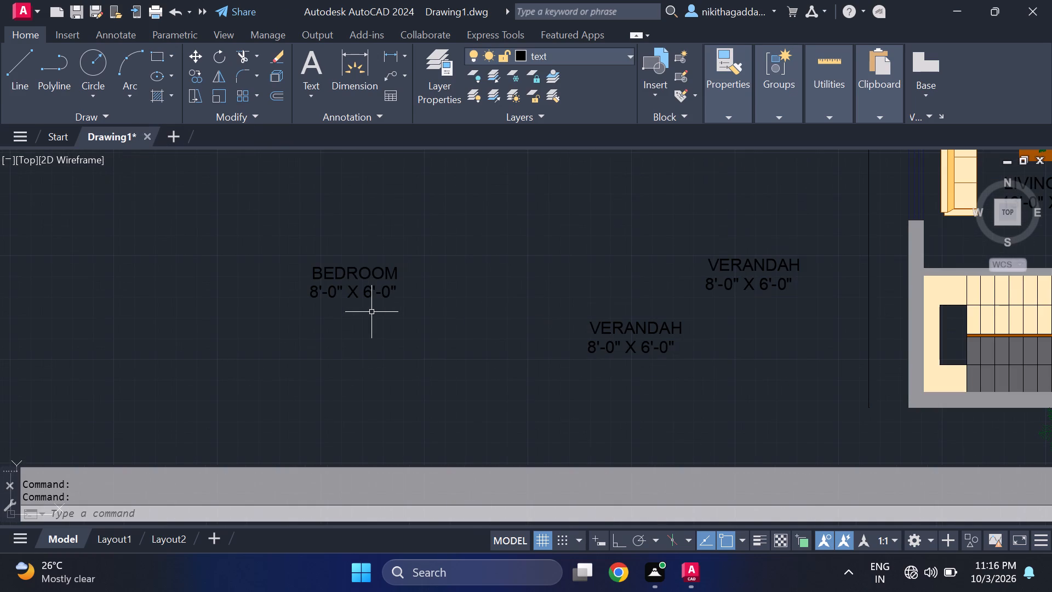
scroll(482, 350, up, 4)
scroll(482, 350, down, 3)
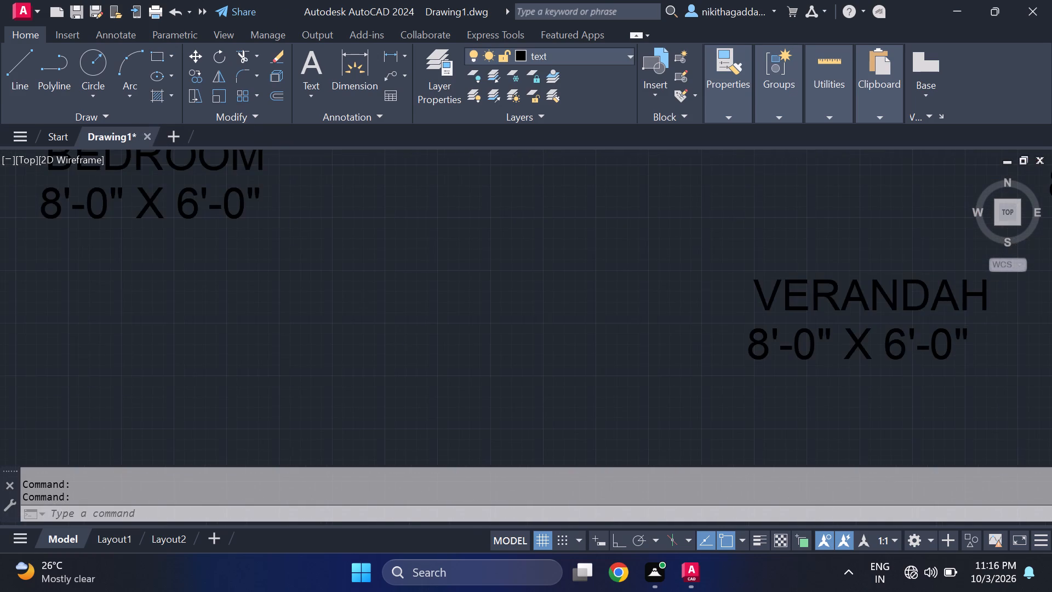
scroll(482, 349, down, 3)
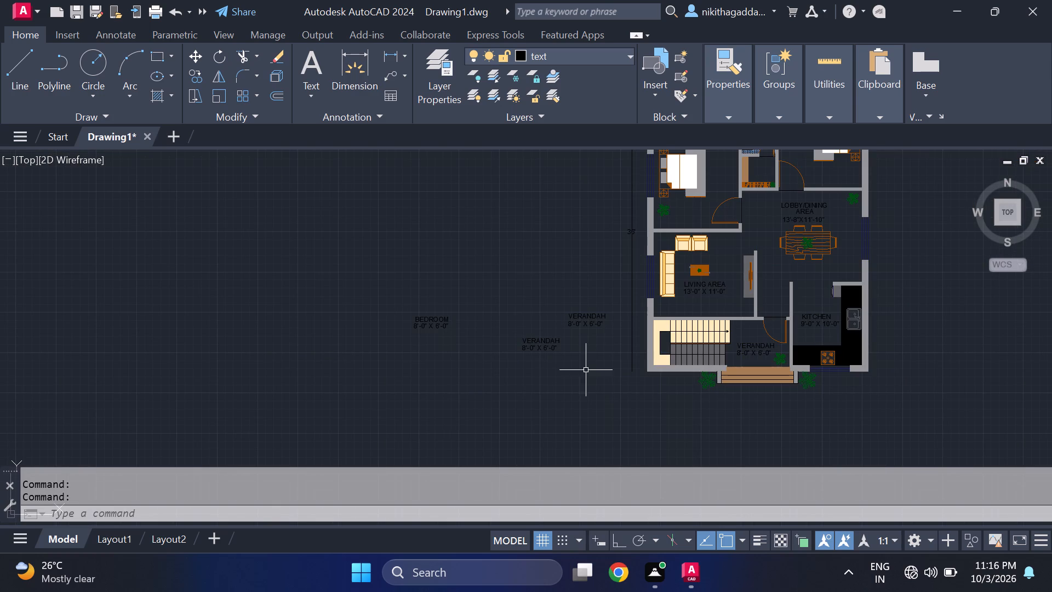
scroll(570, 352, up, 2)
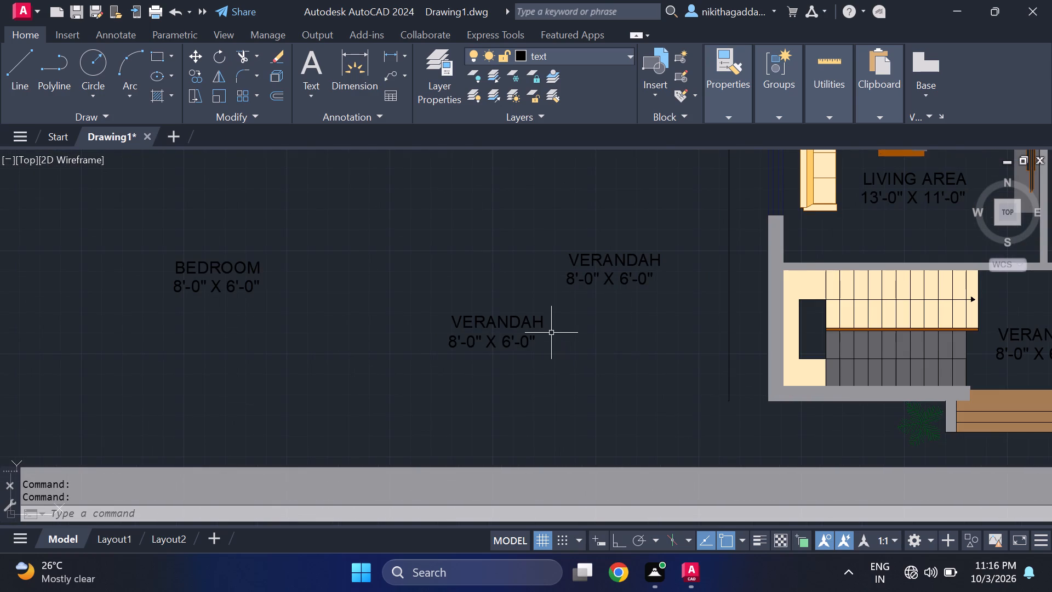
scroll(551, 332, up, 2)
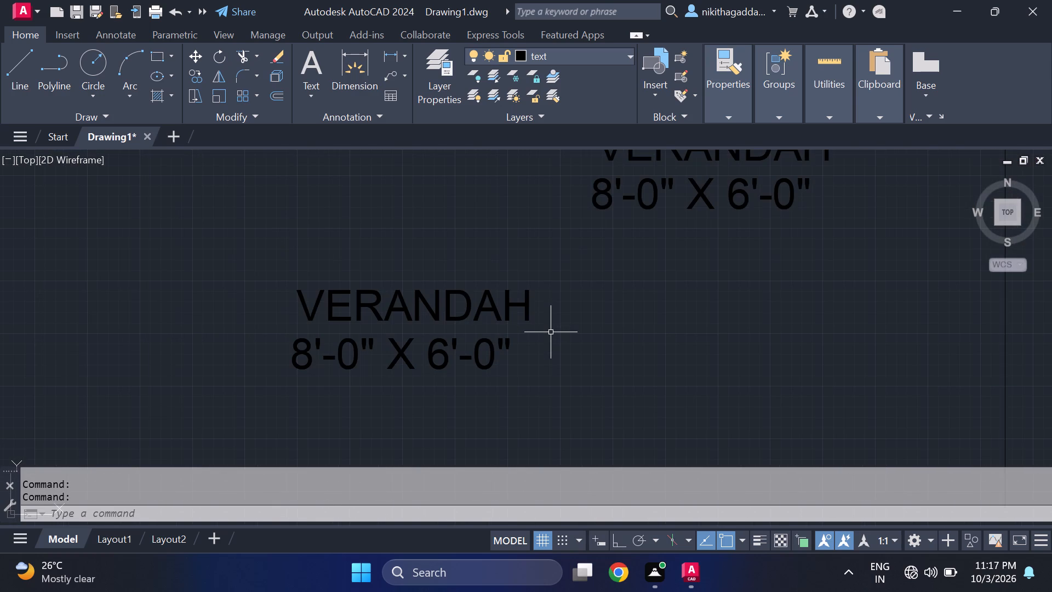
scroll(551, 332, down, 4)
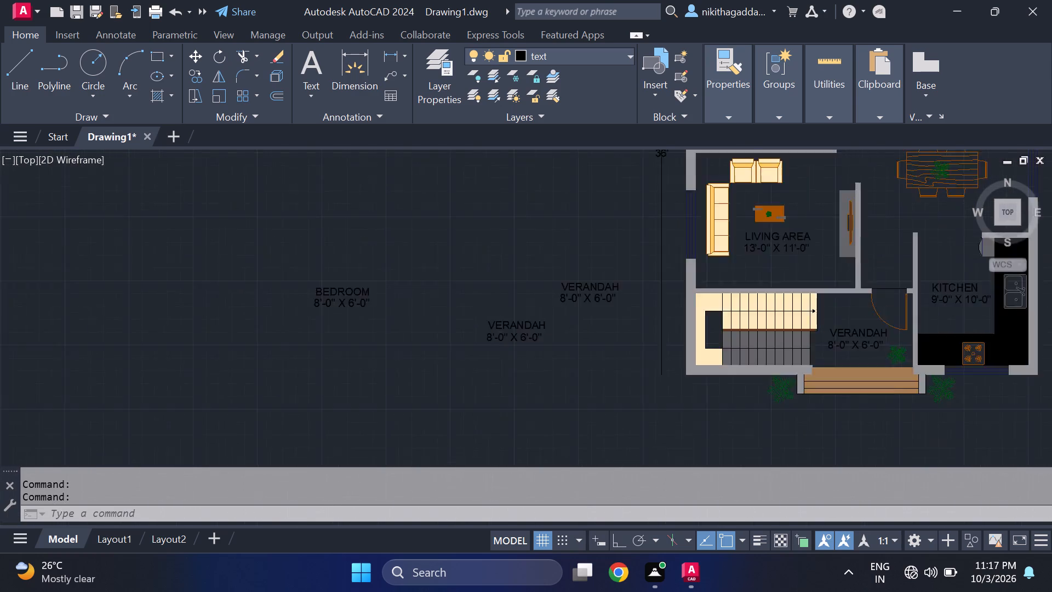
scroll(551, 332, down, 2)
scroll(551, 332, up, 4)
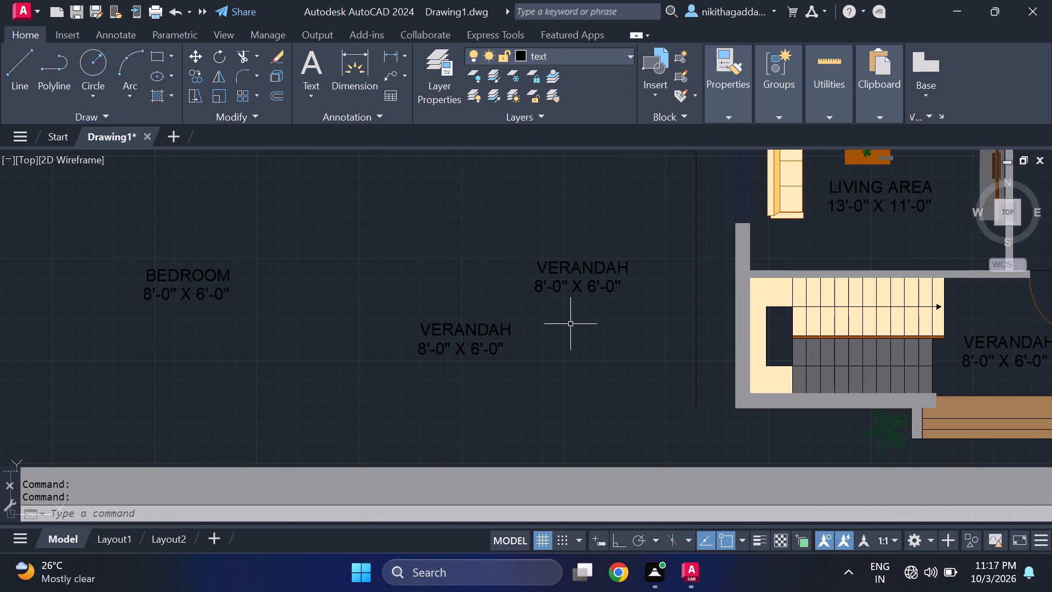
scroll(397, 354, up, 2)
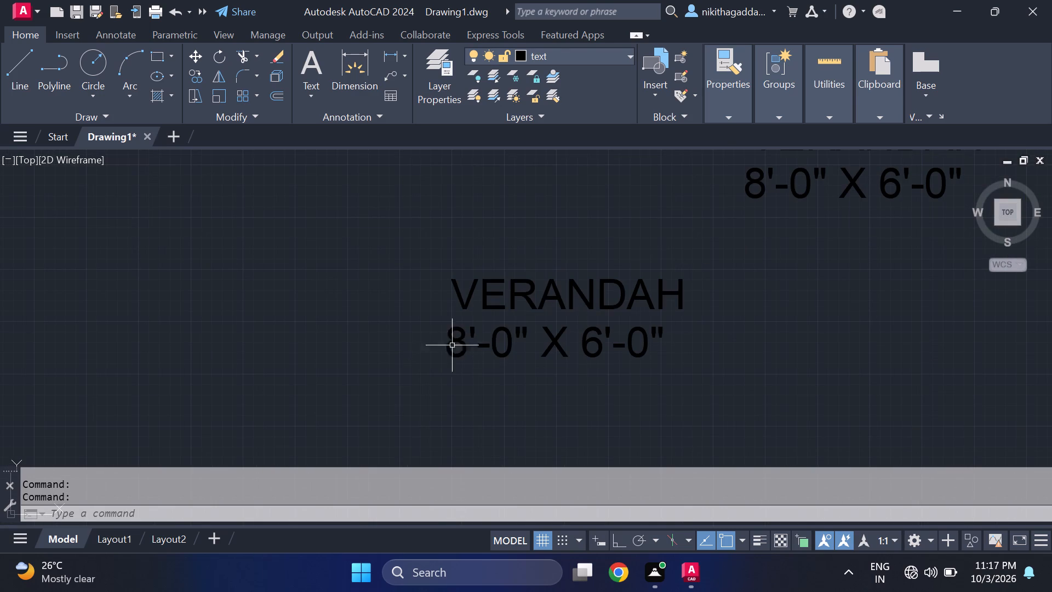
double_click(527, 295)
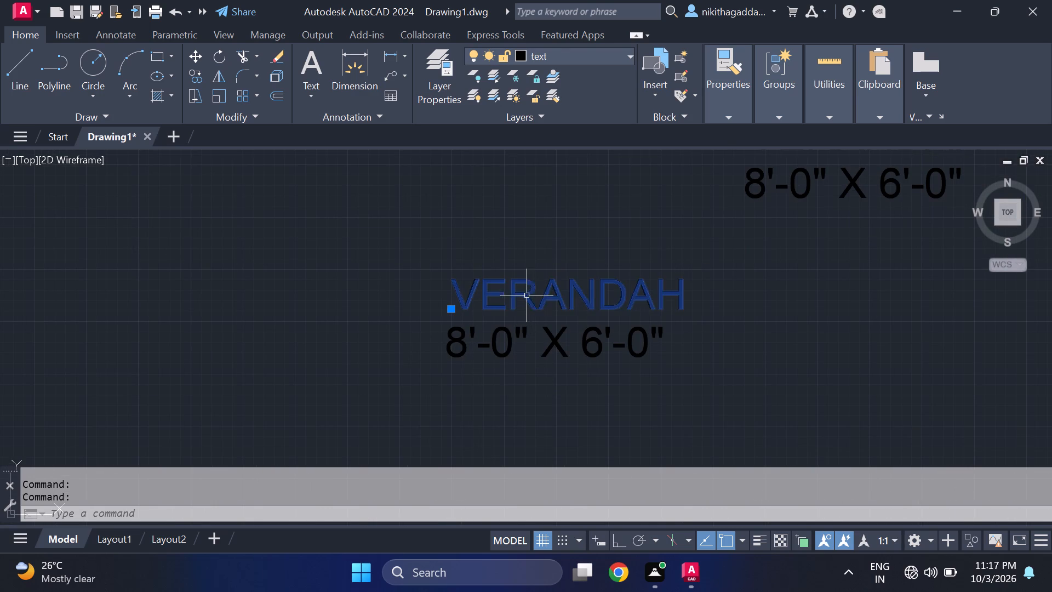
key(Delete)
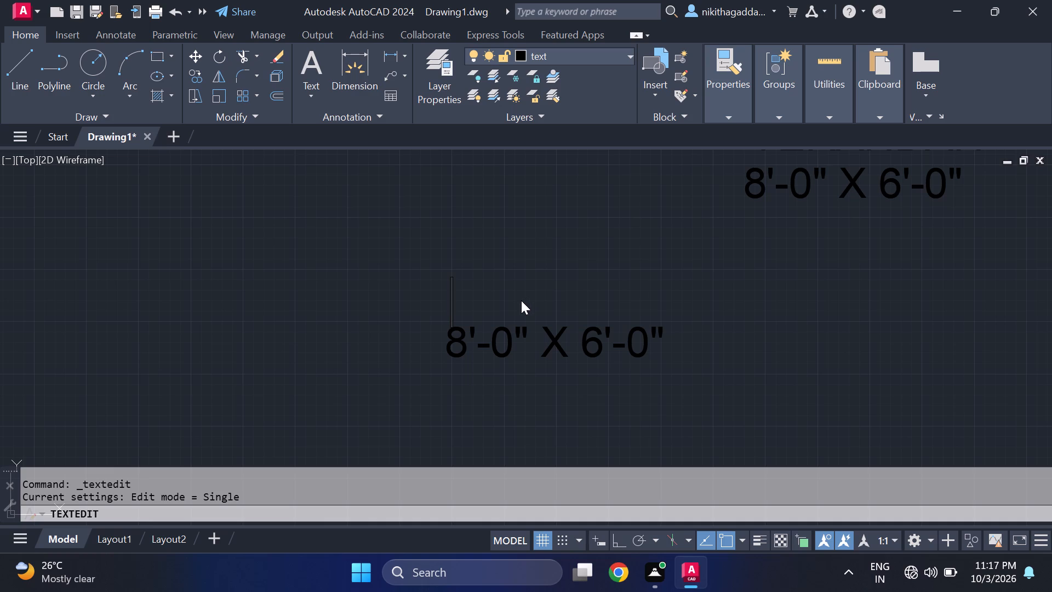
text(BE)
text(DR)
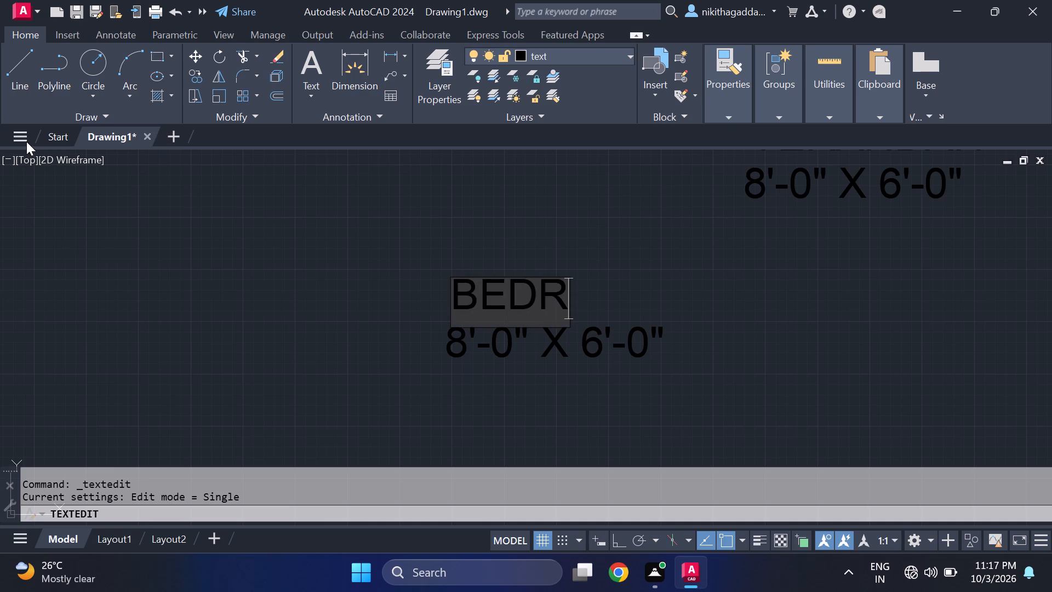
key(o)
text(OM)
key(Return)
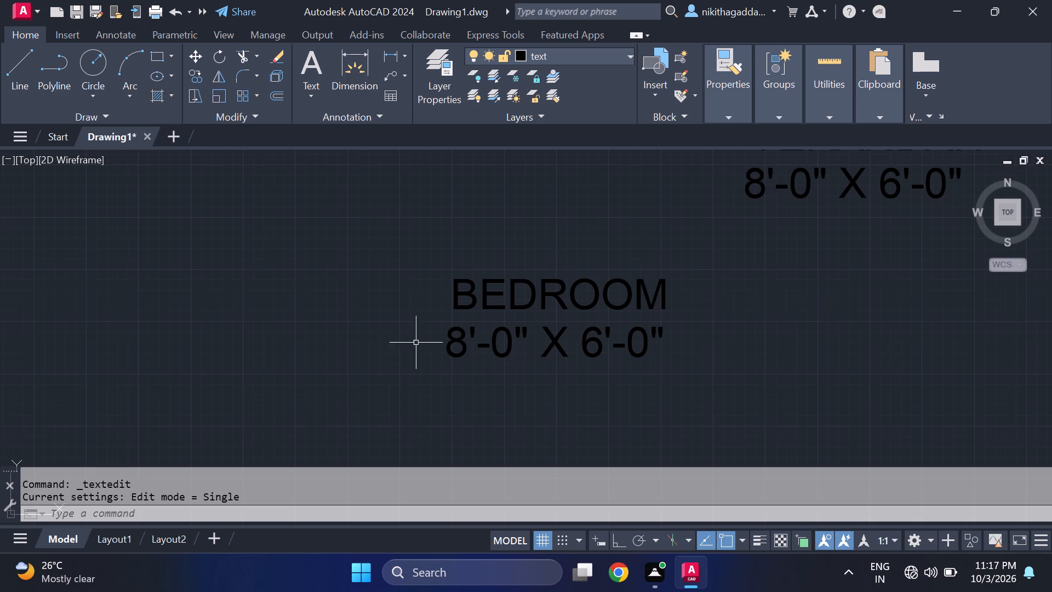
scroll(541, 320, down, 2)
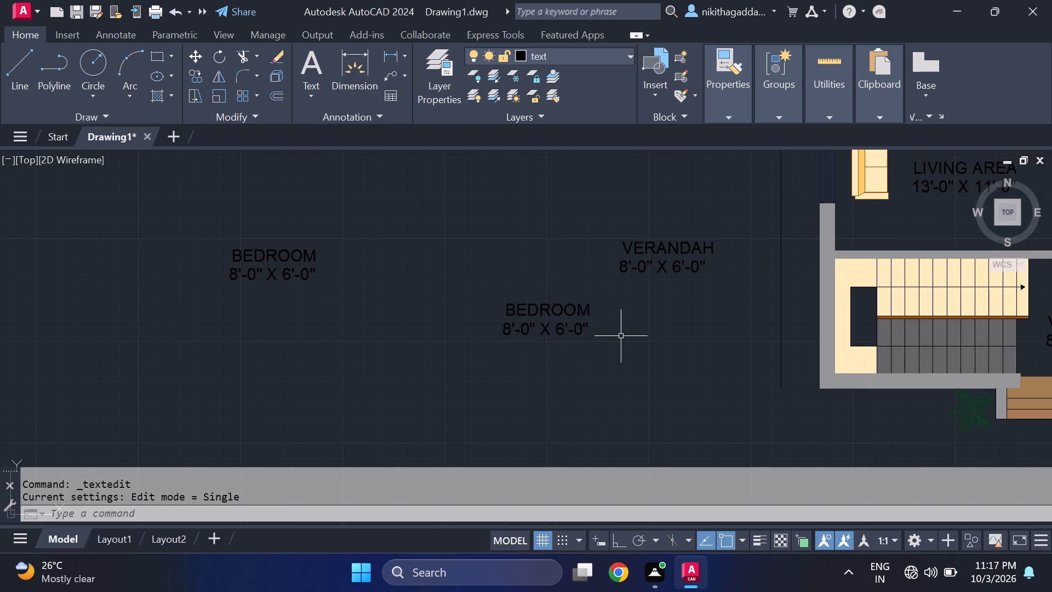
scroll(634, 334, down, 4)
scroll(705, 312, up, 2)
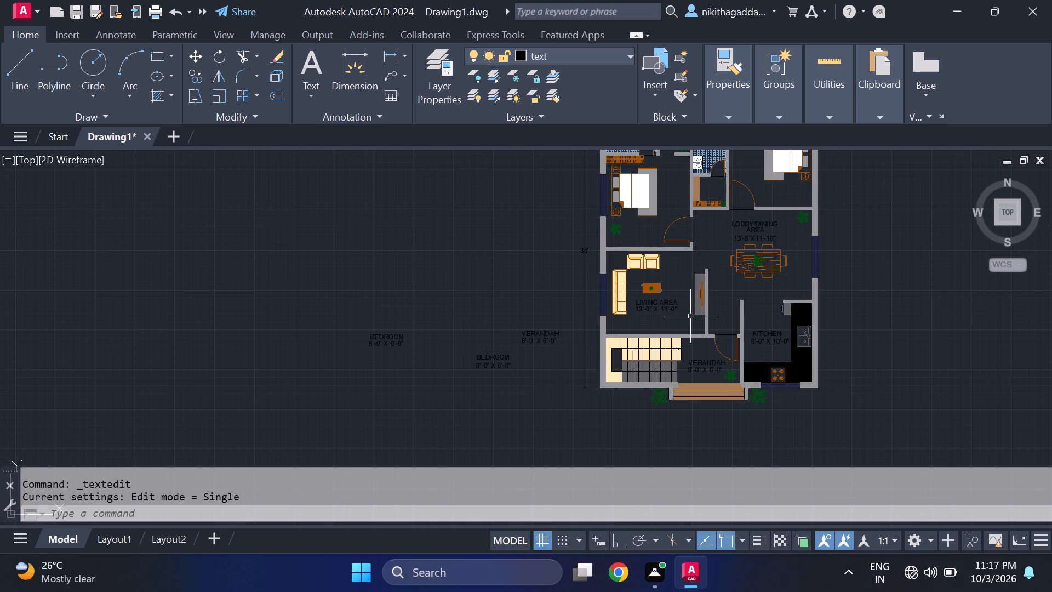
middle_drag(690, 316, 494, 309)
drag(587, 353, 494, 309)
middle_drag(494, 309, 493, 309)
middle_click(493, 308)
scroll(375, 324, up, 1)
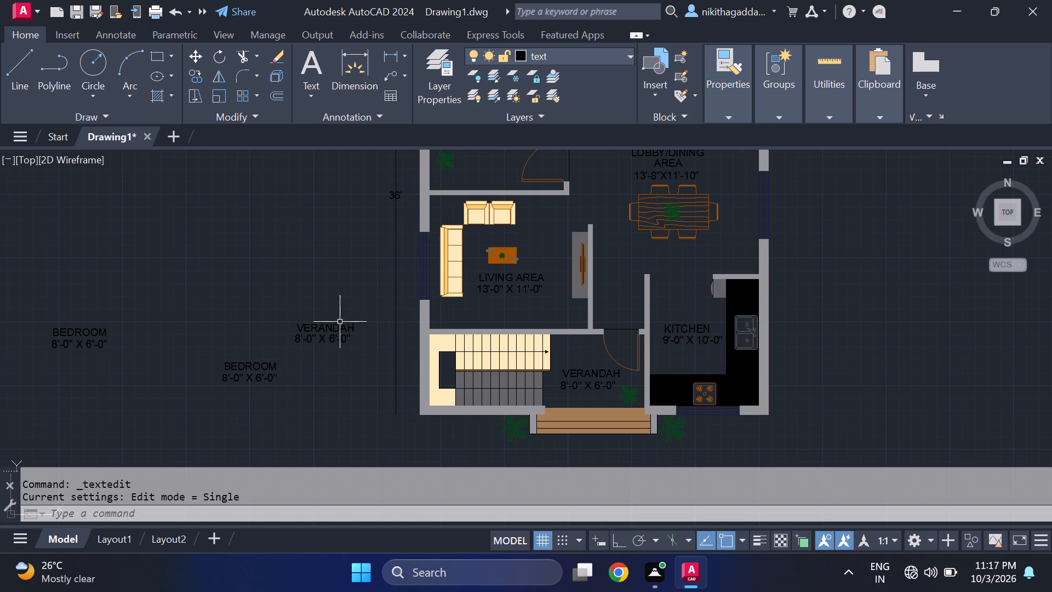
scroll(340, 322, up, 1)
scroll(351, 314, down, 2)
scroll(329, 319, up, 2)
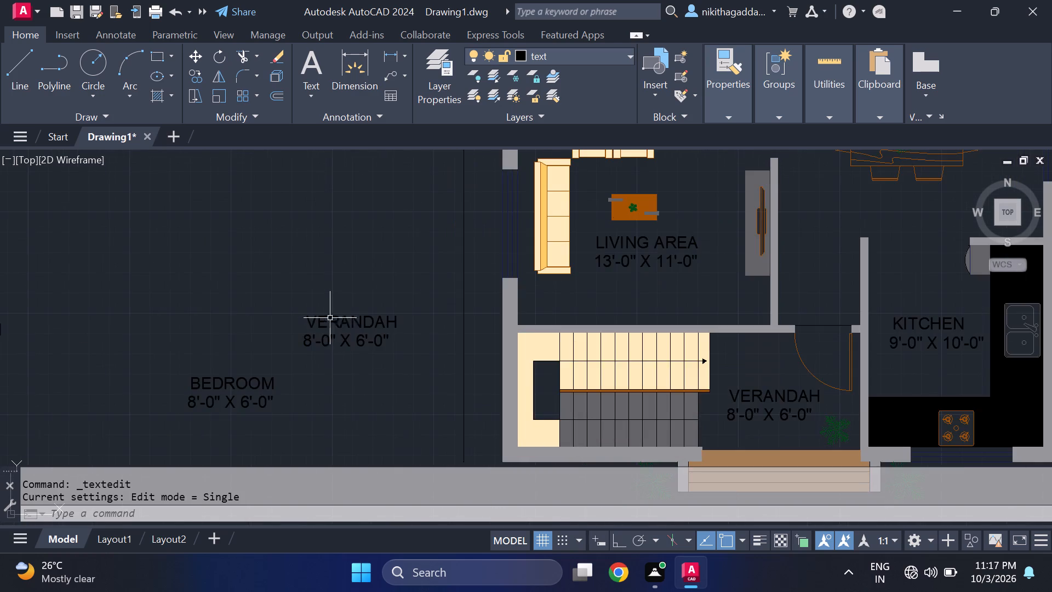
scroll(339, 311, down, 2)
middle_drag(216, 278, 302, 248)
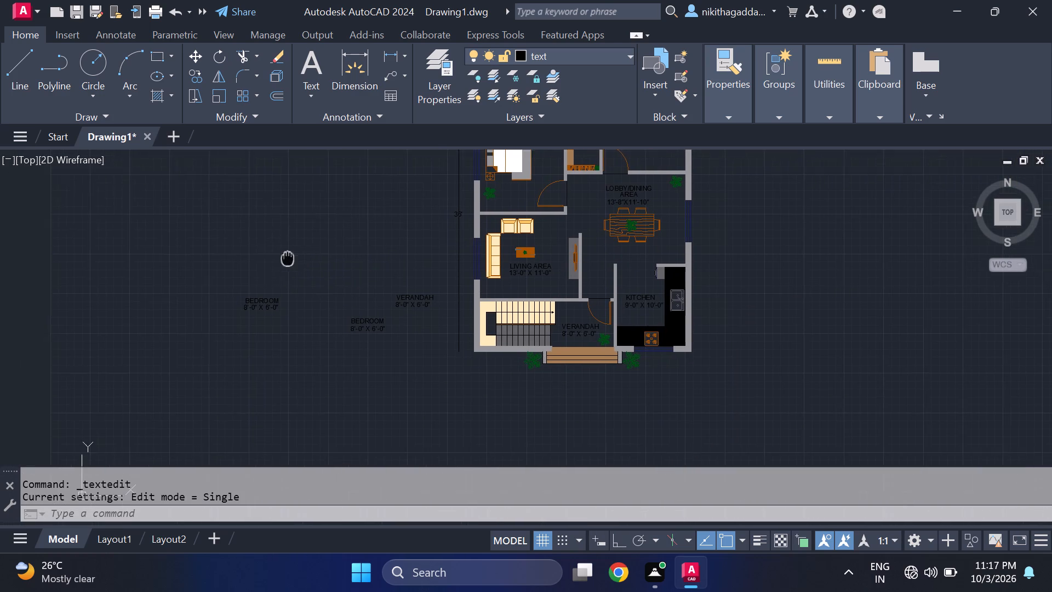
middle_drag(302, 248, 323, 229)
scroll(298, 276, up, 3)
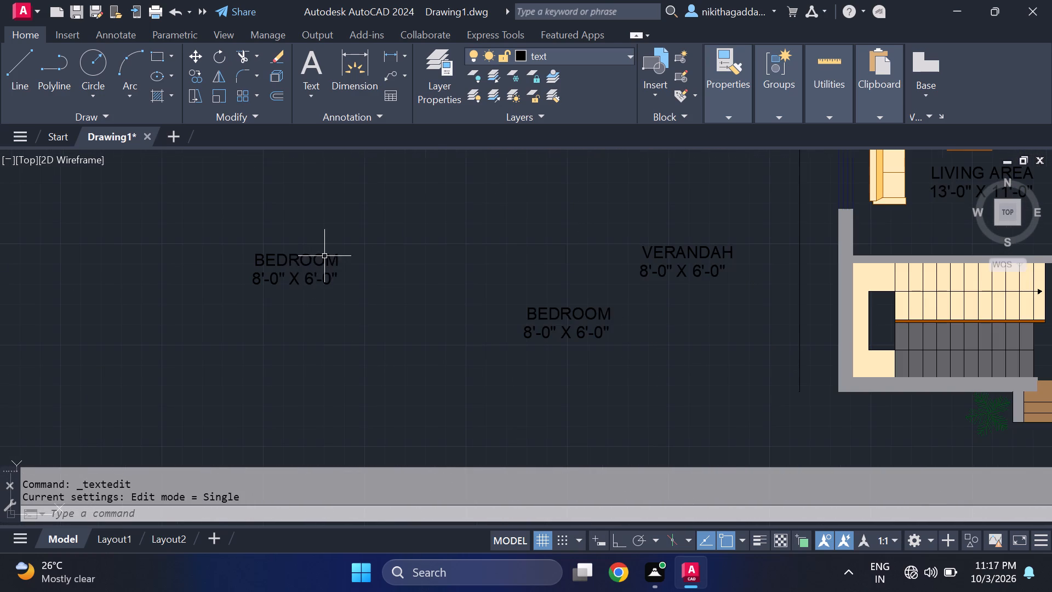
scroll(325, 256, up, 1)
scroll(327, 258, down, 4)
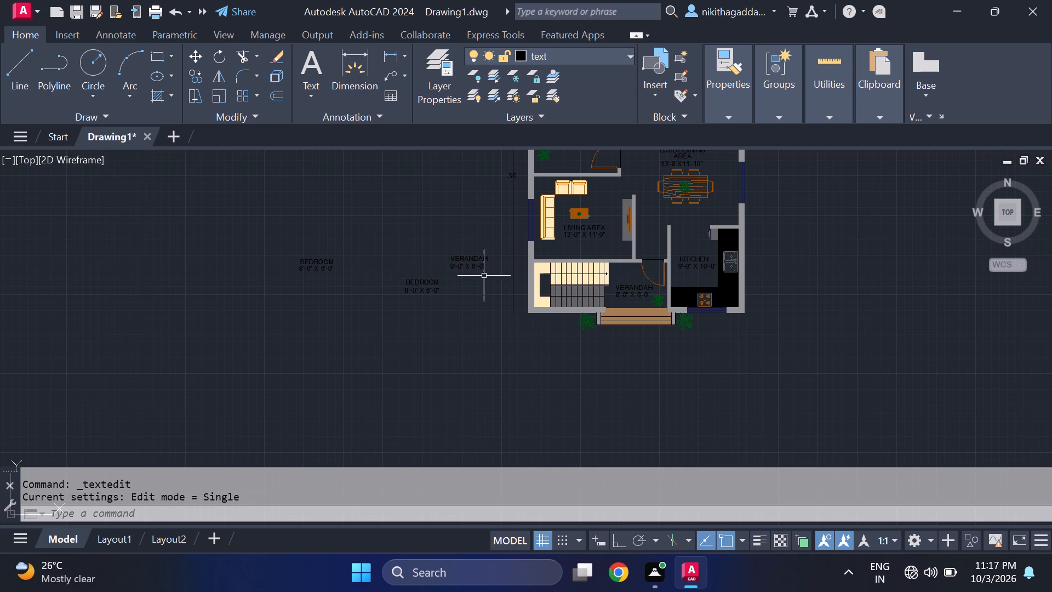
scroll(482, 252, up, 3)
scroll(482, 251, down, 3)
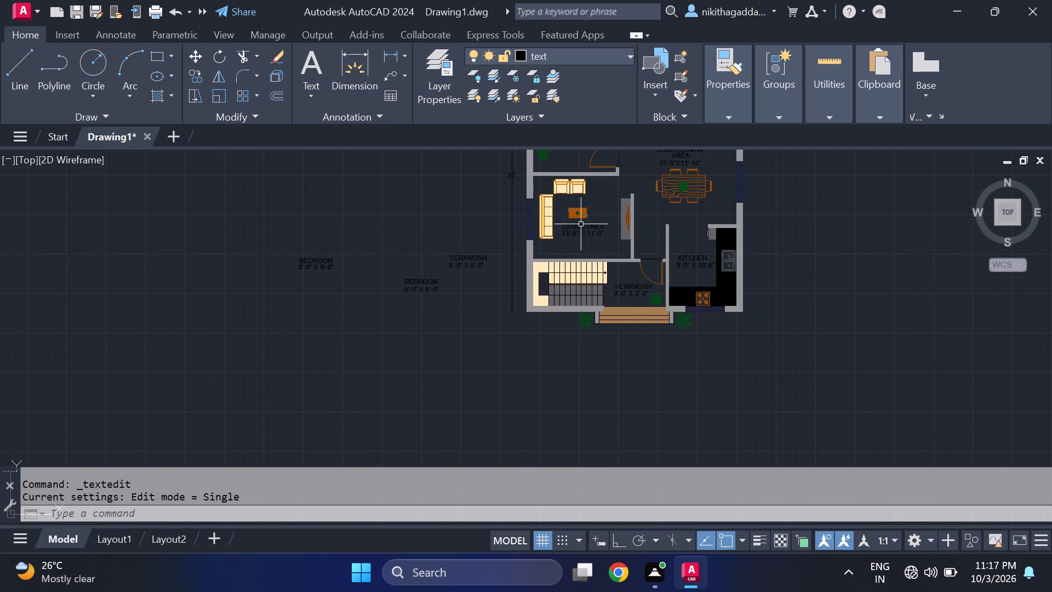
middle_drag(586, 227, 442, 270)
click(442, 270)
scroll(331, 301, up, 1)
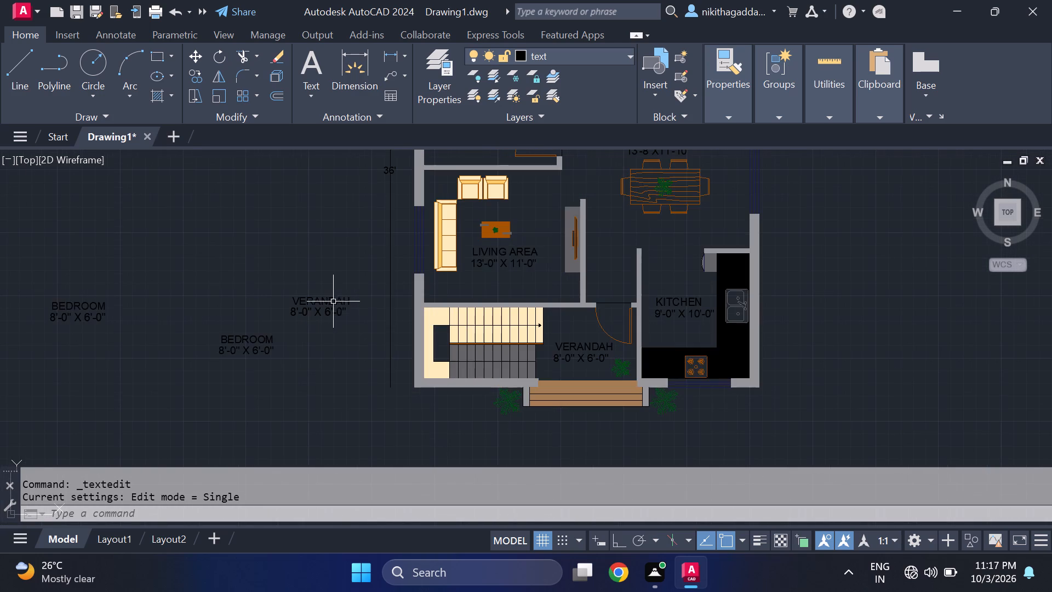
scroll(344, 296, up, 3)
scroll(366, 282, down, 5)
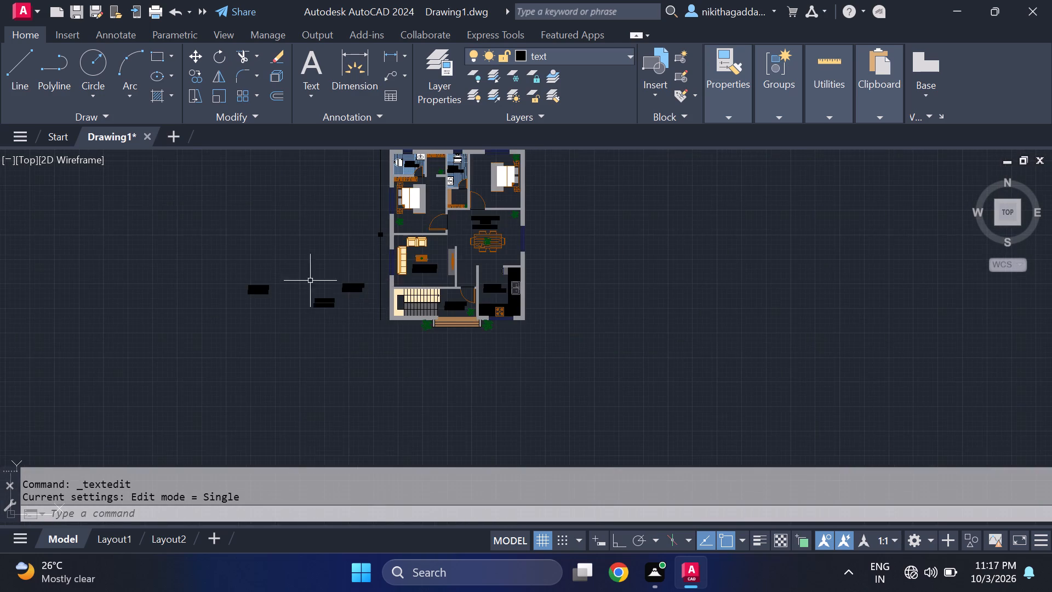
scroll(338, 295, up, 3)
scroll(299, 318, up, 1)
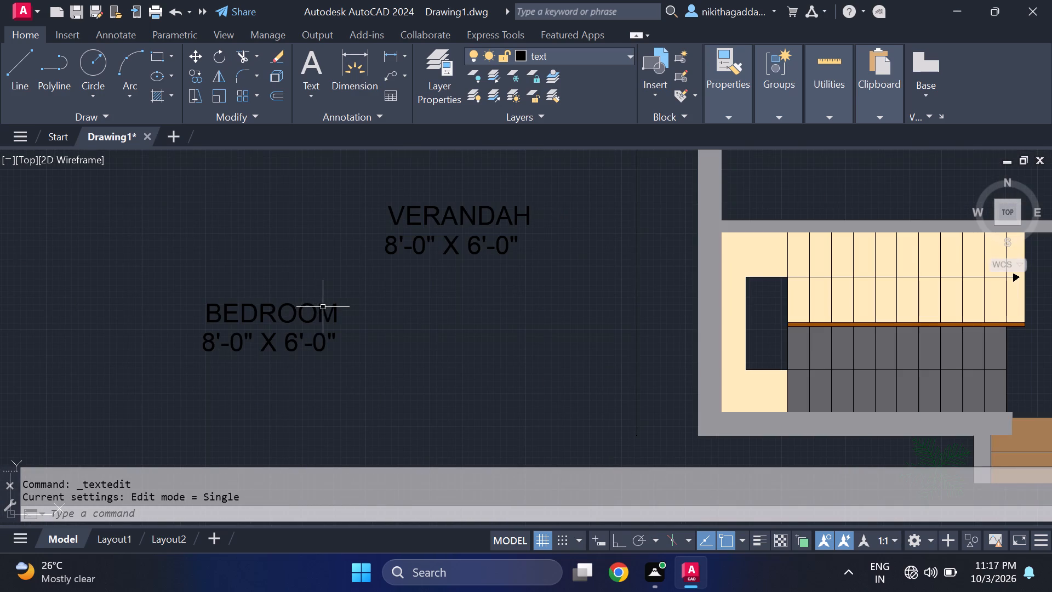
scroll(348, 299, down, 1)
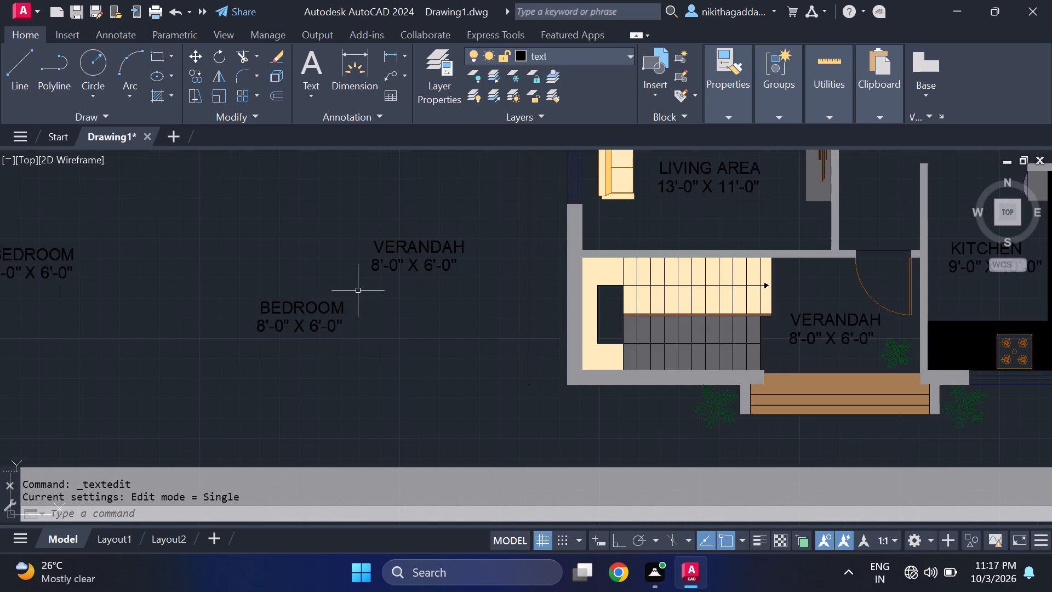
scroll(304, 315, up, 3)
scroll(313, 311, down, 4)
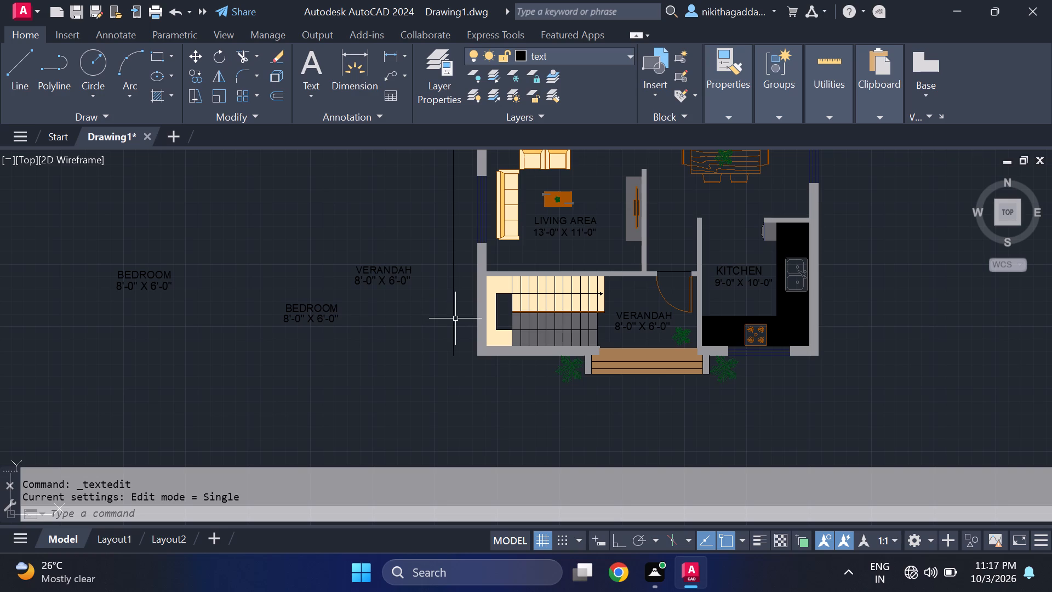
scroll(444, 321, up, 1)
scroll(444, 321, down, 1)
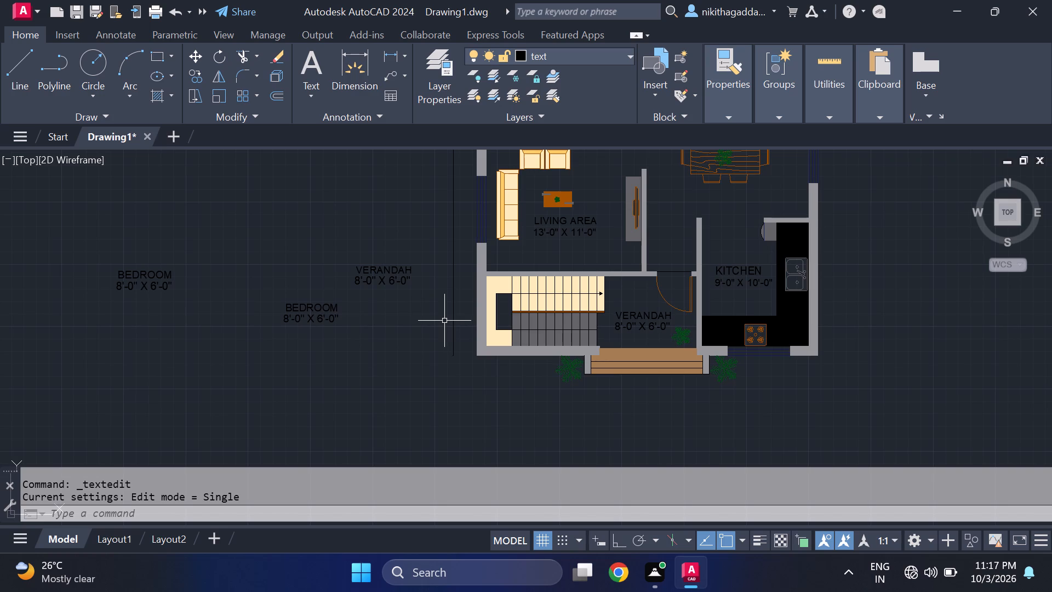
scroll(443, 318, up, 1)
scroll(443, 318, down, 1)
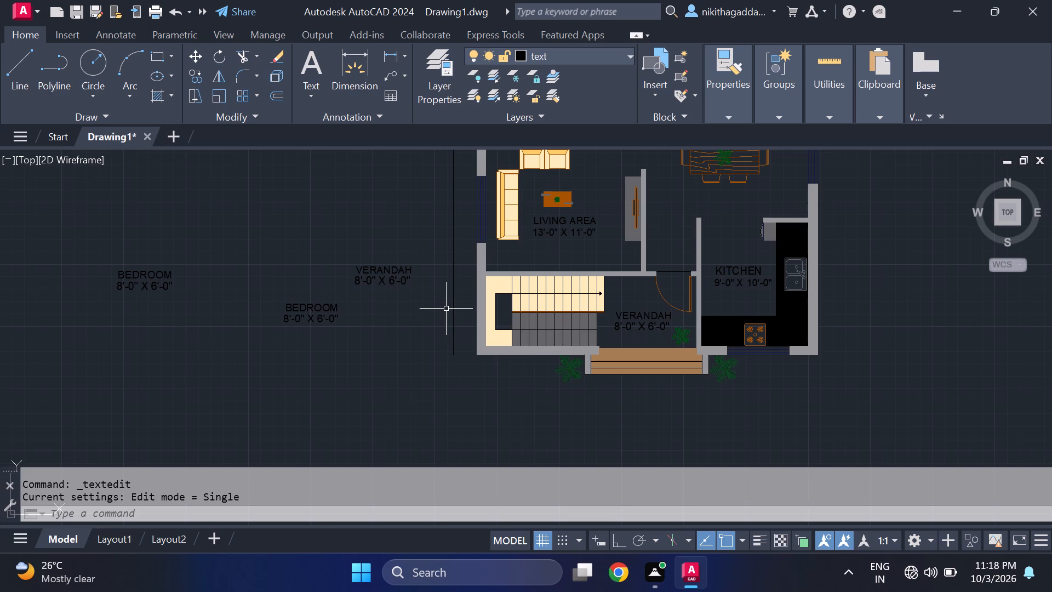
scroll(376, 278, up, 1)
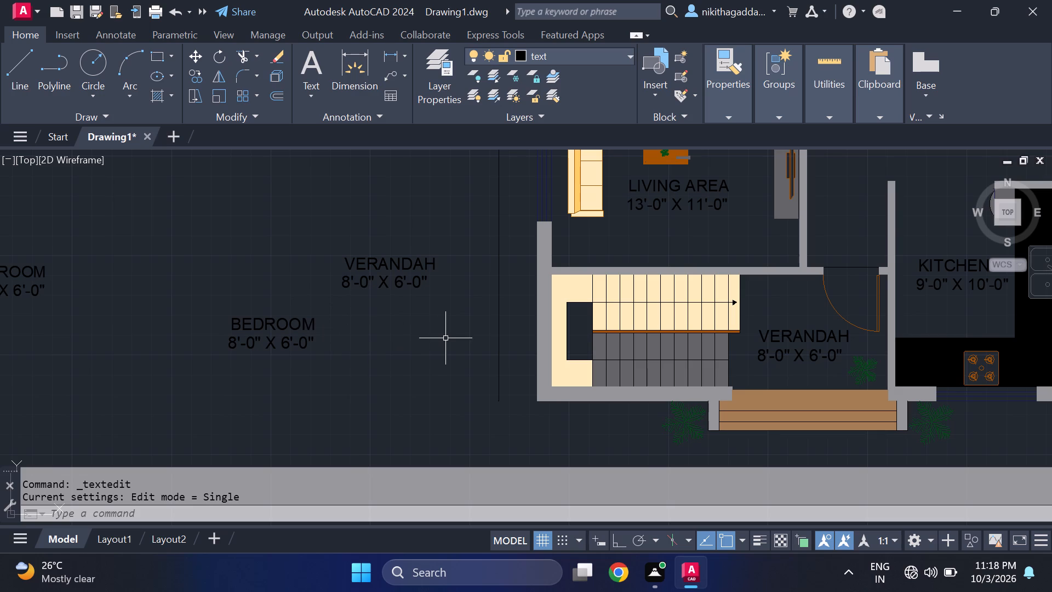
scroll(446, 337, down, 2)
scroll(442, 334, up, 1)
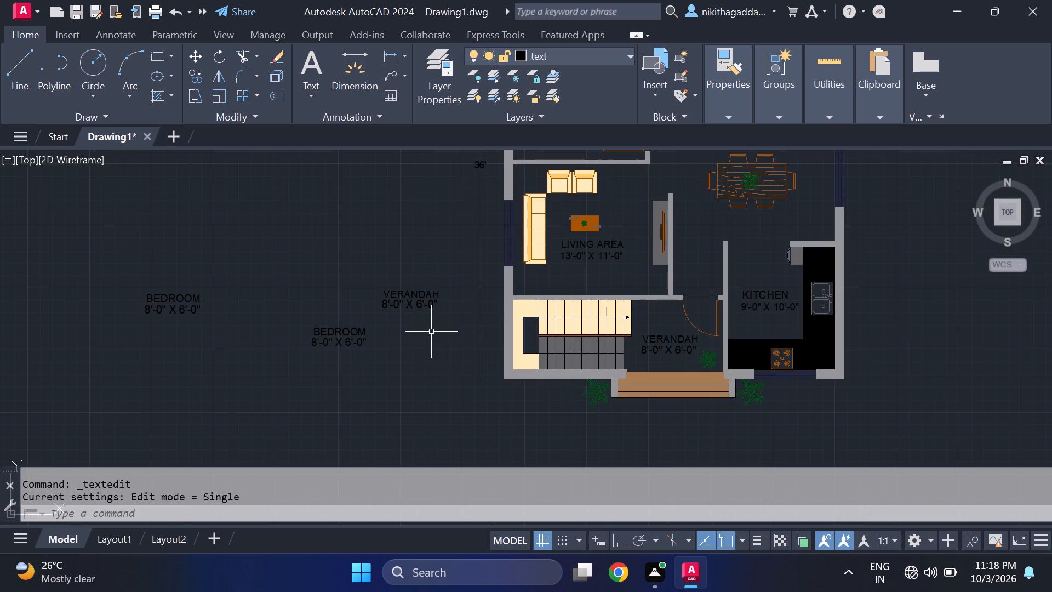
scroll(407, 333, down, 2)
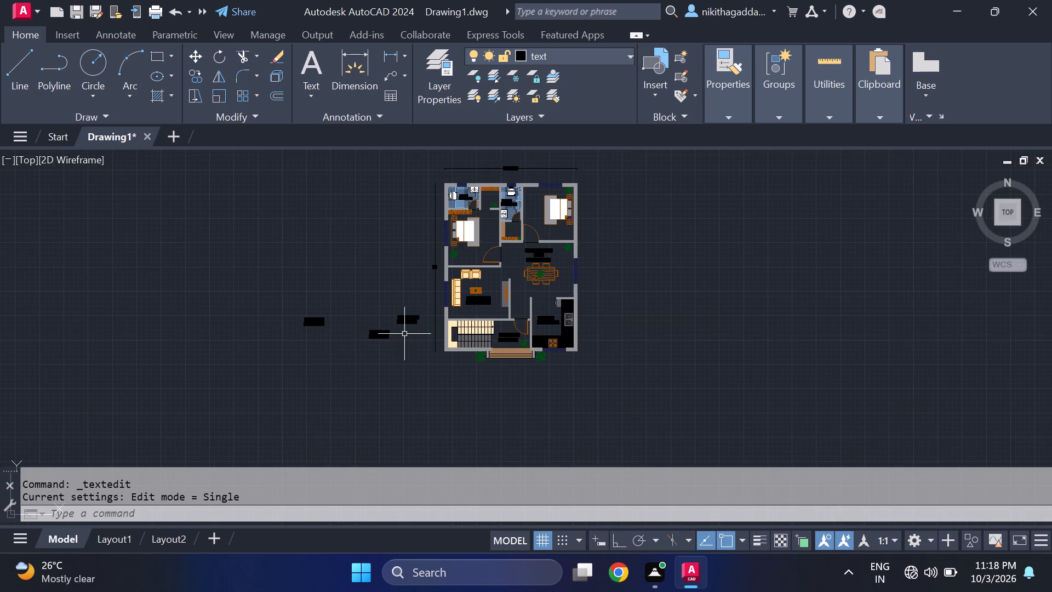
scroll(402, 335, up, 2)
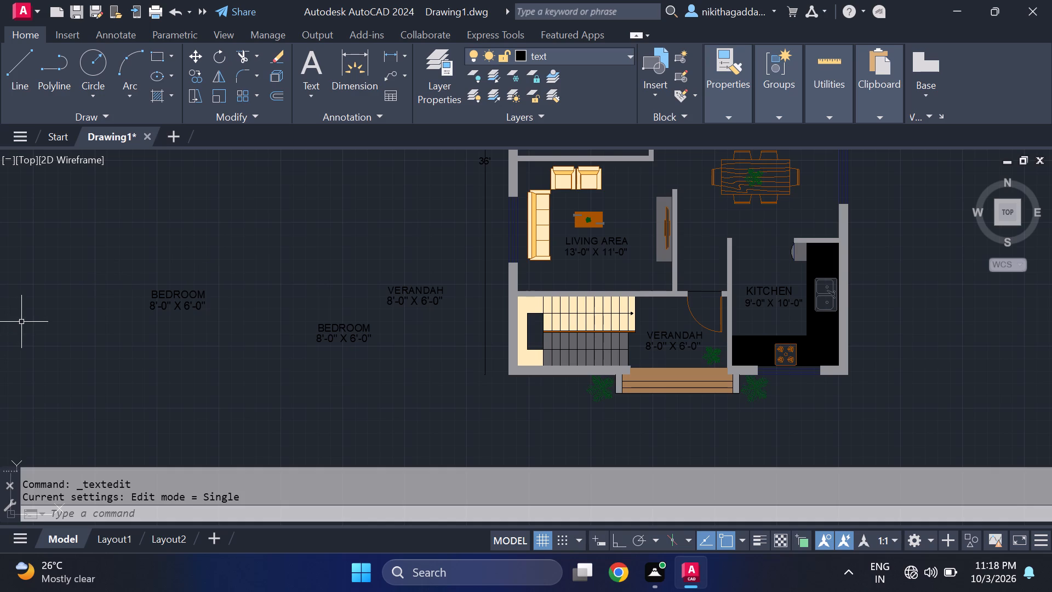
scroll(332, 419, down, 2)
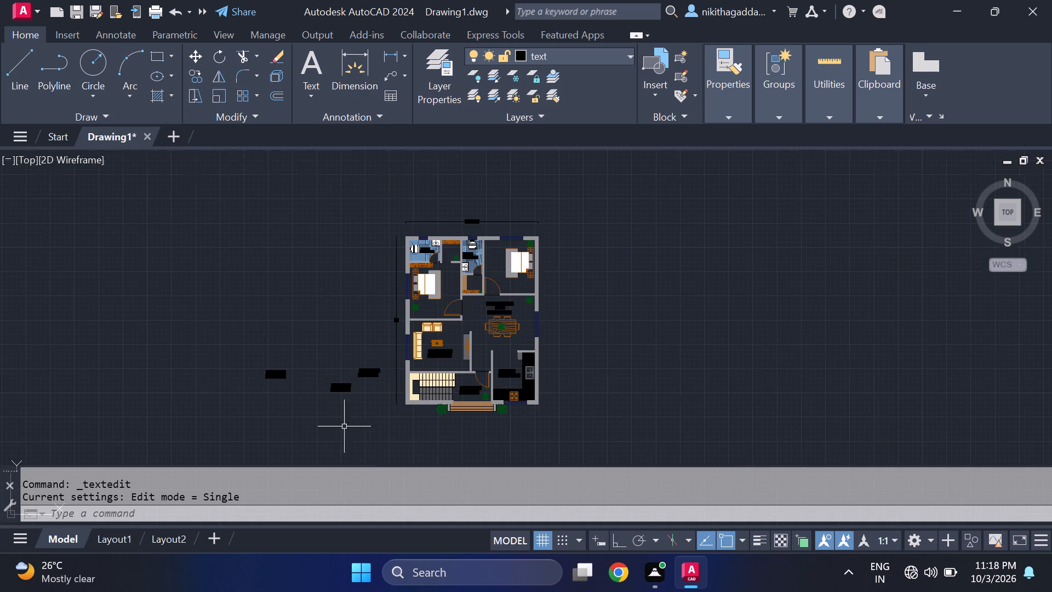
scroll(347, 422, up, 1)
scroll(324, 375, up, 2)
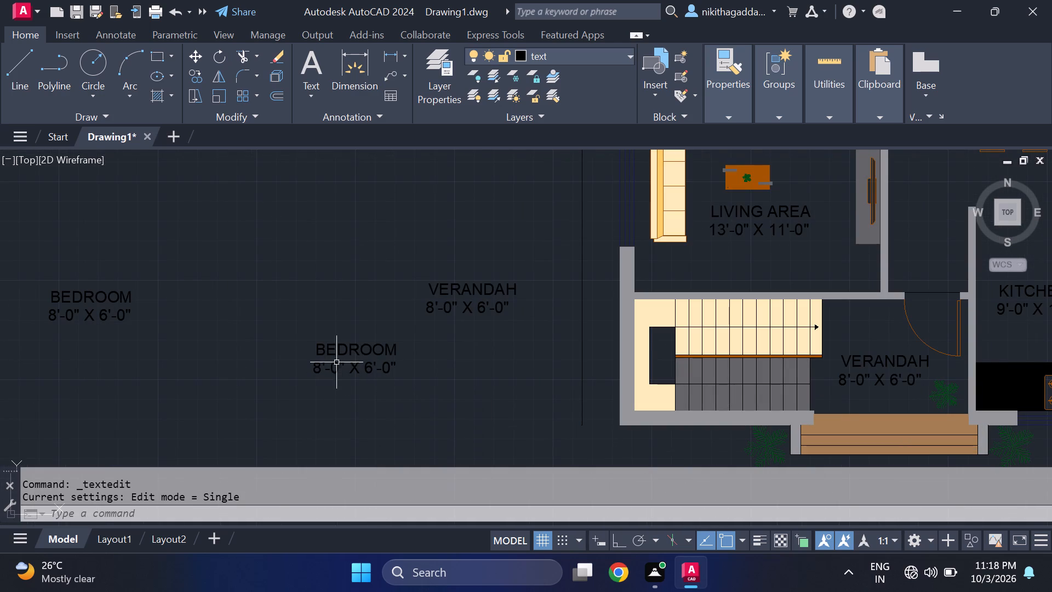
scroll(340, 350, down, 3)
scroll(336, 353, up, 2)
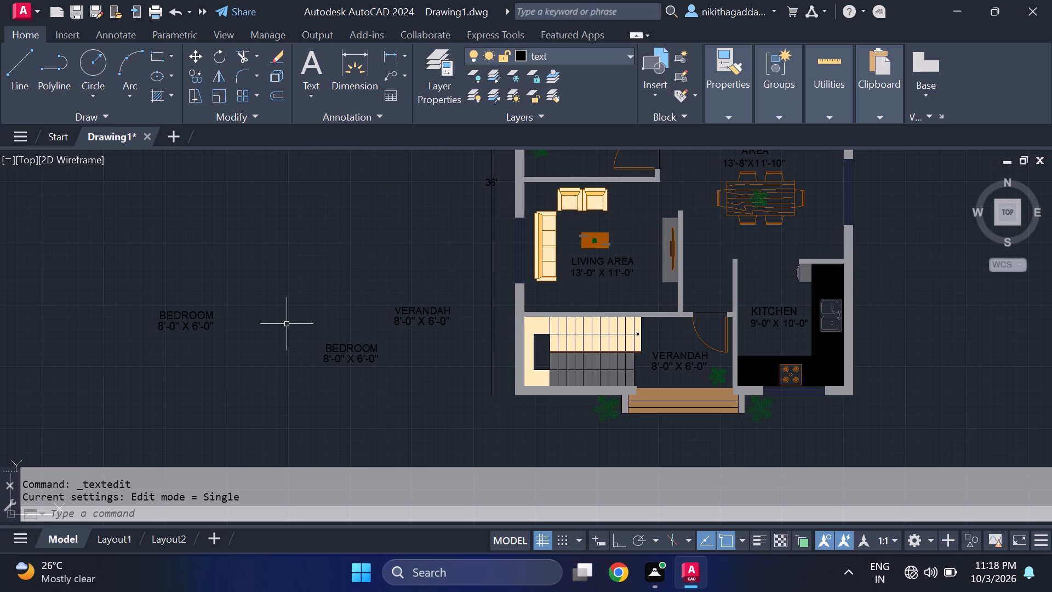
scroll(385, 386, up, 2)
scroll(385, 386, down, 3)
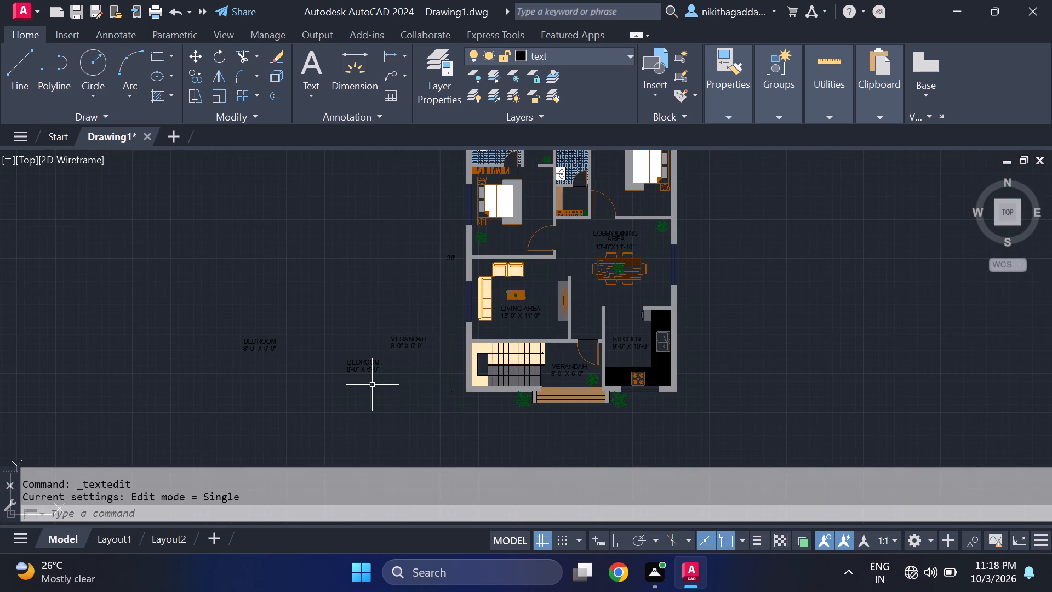
Examine the two BEDROOM labels and the remaining spare VERANDAH label outside the house plan.
scroll(371, 385, up, 1)
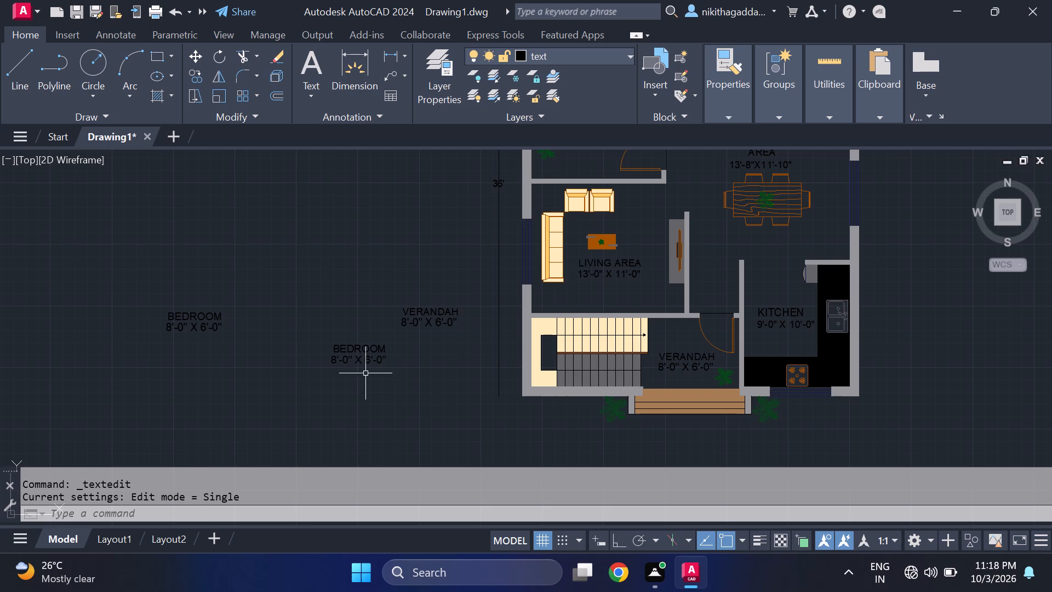
scroll(356, 364, up, 1)
scroll(356, 364, down, 2)
scroll(356, 364, up, 3)
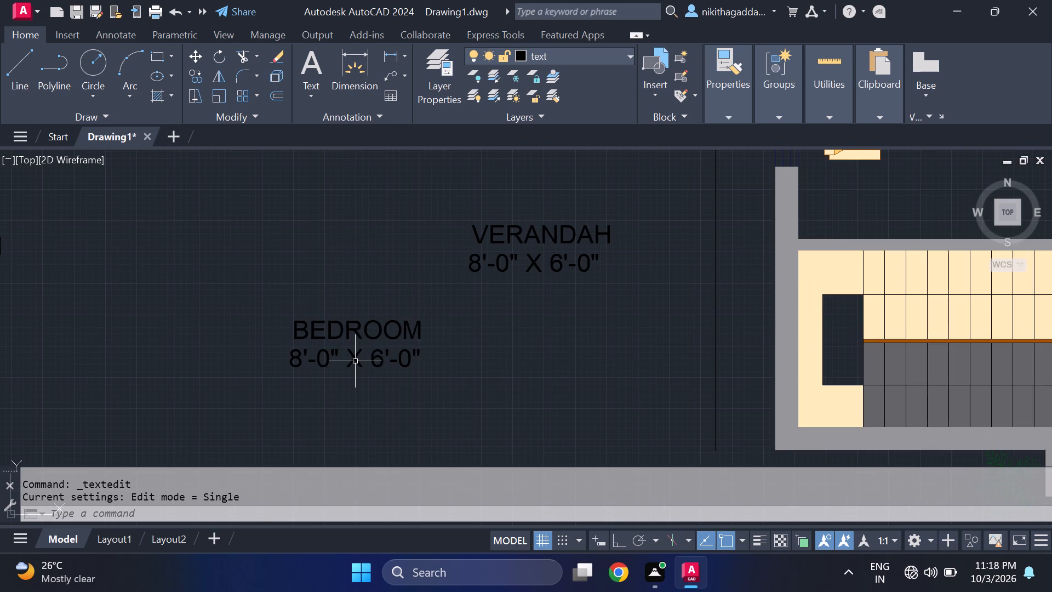
scroll(355, 361, down, 5)
scroll(340, 358, up, 3)
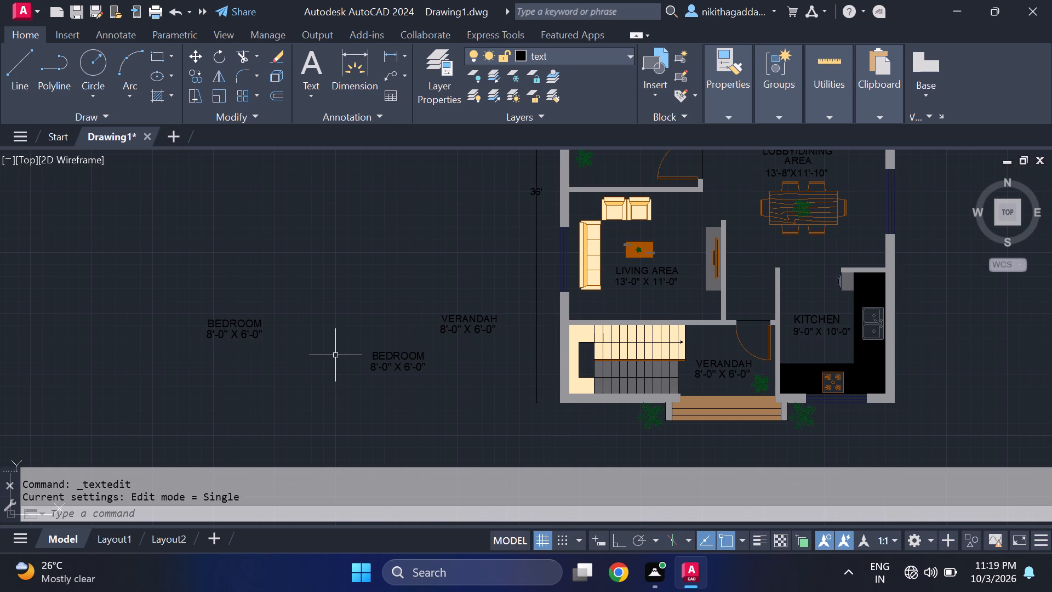
scroll(375, 385, up, 2)
scroll(375, 385, down, 4)
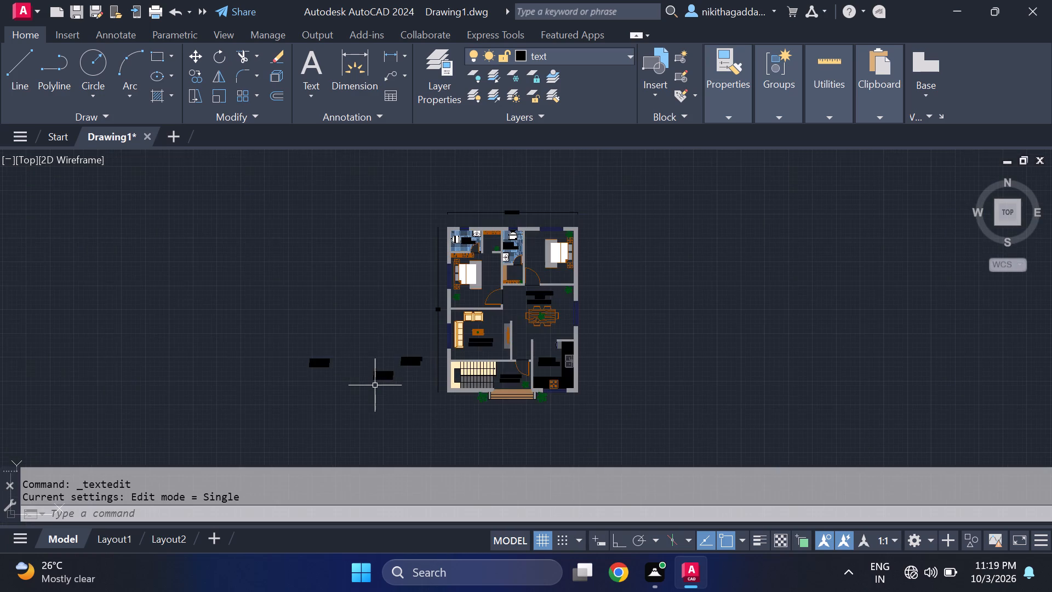
scroll(375, 385, up, 5)
scroll(383, 382, down, 4)
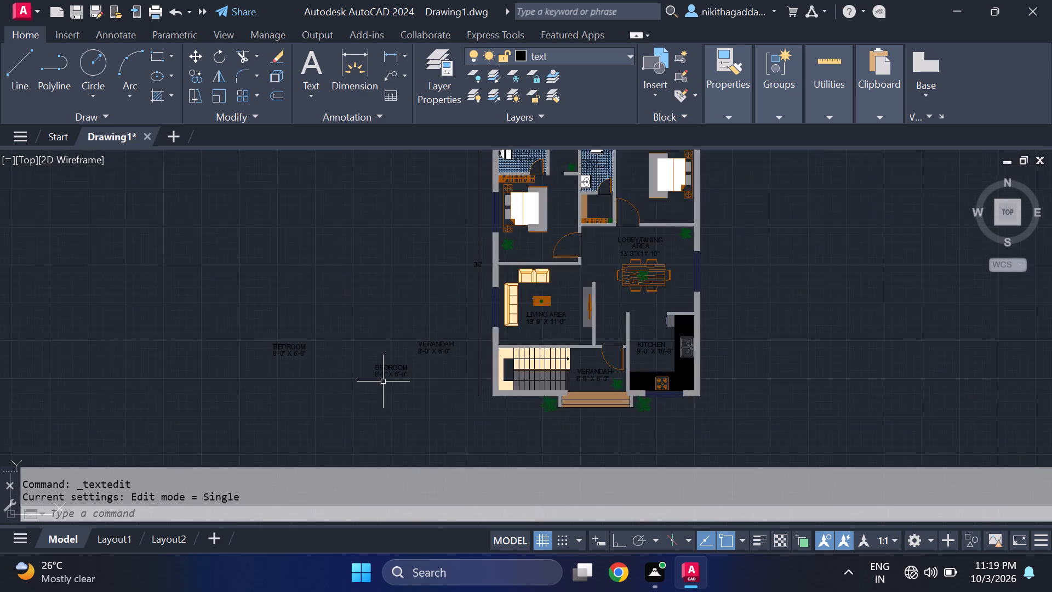
scroll(383, 382, down, 1)
scroll(395, 377, up, 2)
middle_drag(474, 355, 465, 351)
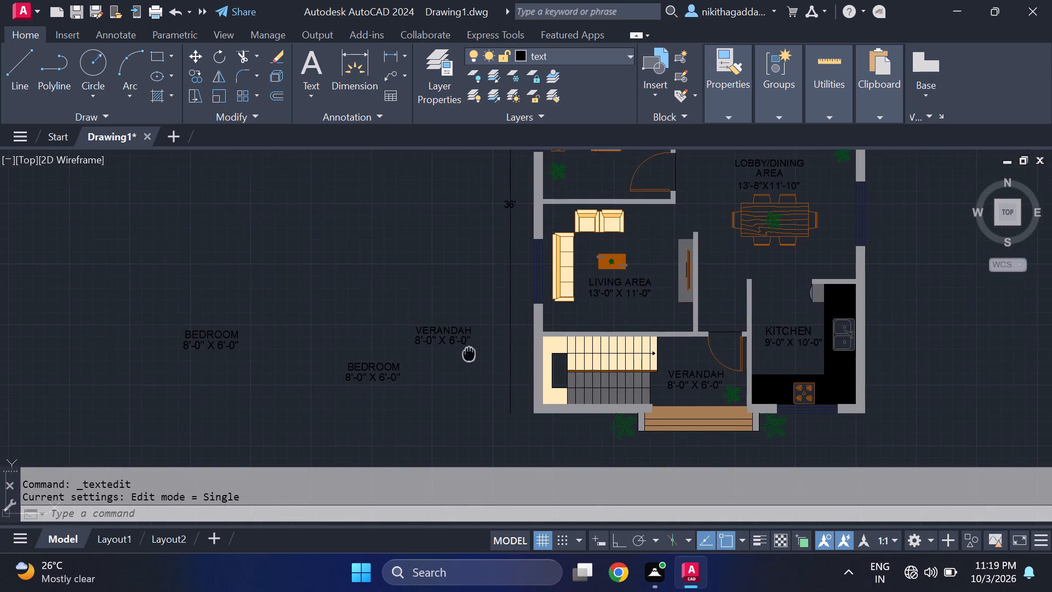
middle_drag(465, 351, 409, 293)
middle_click(409, 293)
scroll(374, 250, up, 3)
scroll(386, 308, down, 4)
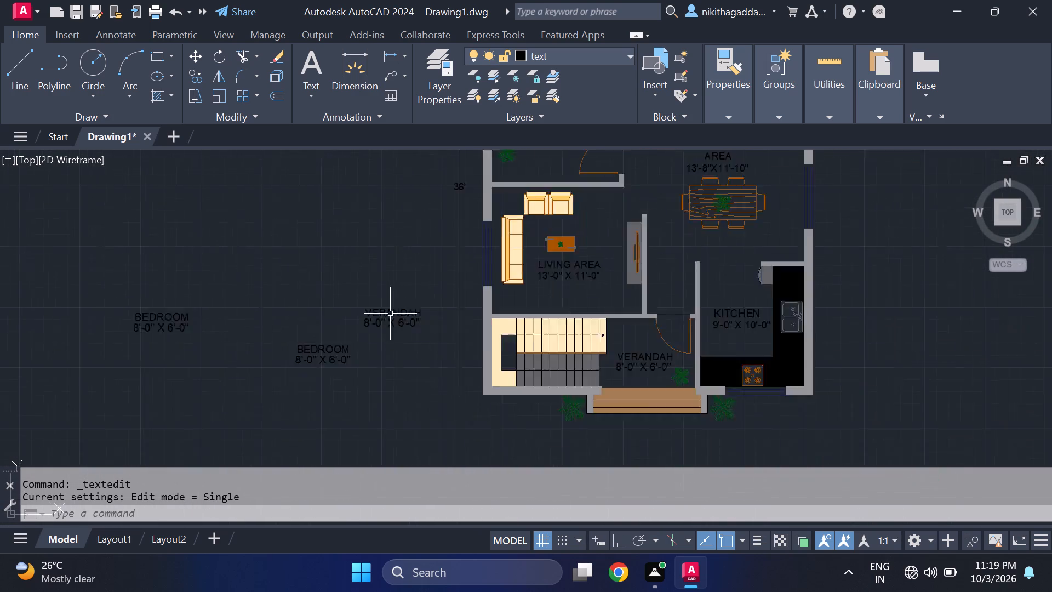
scroll(399, 317, up, 2)
scroll(399, 317, down, 2)
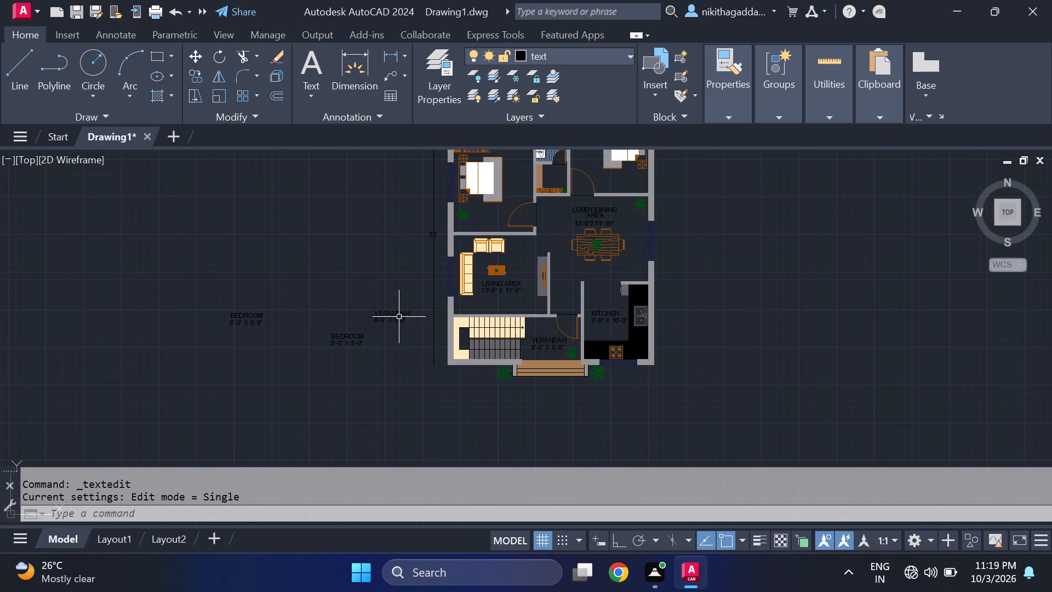
scroll(399, 317, up, 4)
scroll(399, 317, down, 2)
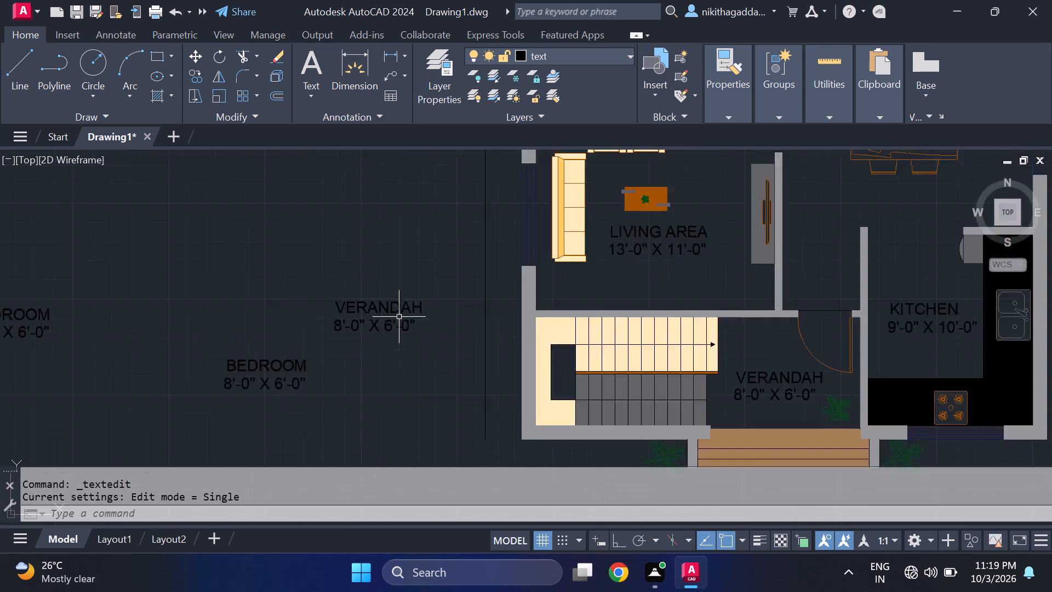
scroll(399, 317, down, 2)
scroll(399, 317, up, 2)
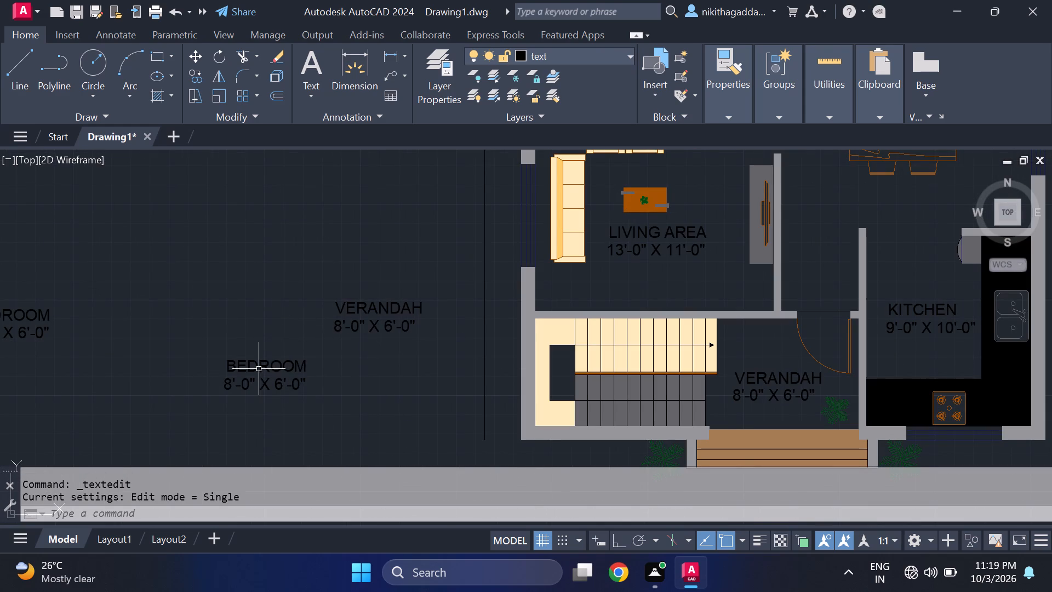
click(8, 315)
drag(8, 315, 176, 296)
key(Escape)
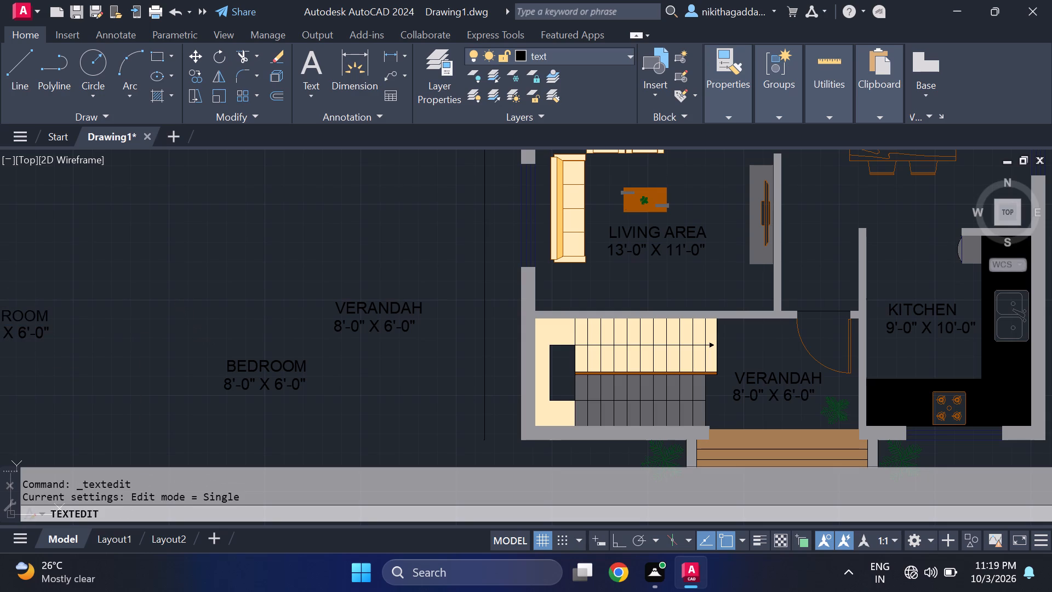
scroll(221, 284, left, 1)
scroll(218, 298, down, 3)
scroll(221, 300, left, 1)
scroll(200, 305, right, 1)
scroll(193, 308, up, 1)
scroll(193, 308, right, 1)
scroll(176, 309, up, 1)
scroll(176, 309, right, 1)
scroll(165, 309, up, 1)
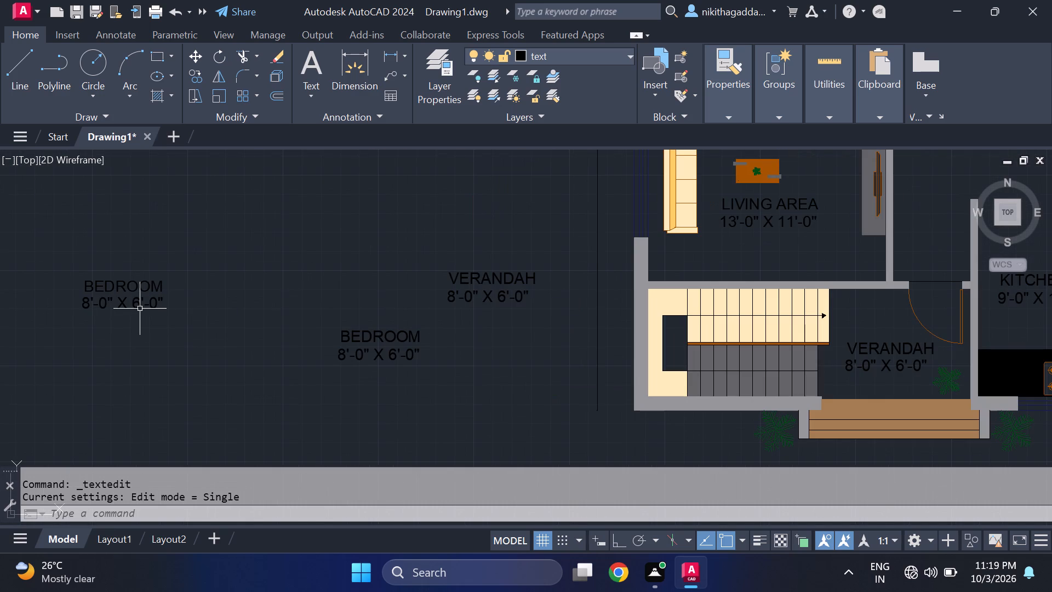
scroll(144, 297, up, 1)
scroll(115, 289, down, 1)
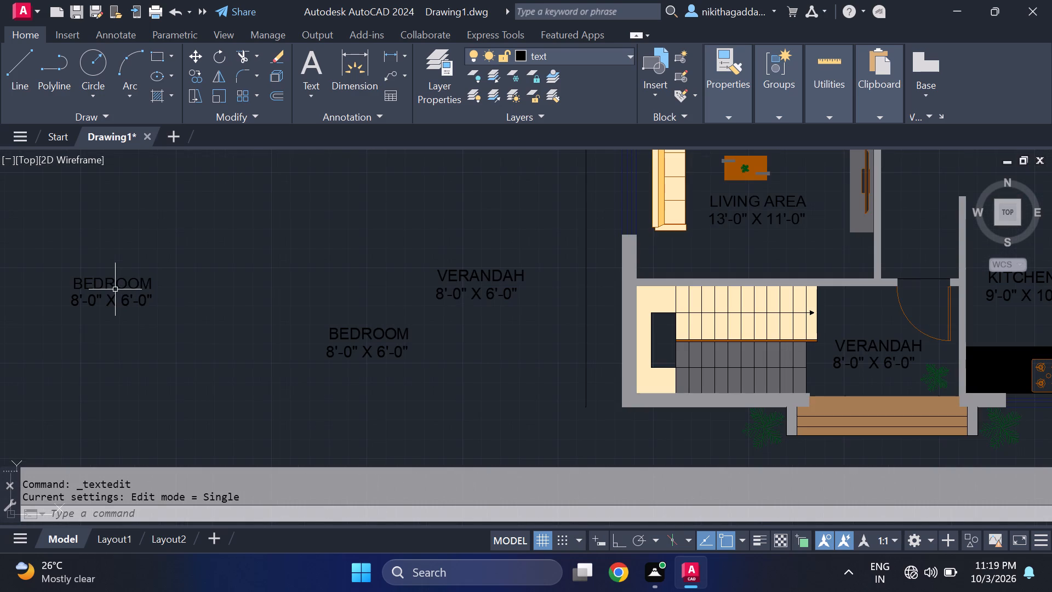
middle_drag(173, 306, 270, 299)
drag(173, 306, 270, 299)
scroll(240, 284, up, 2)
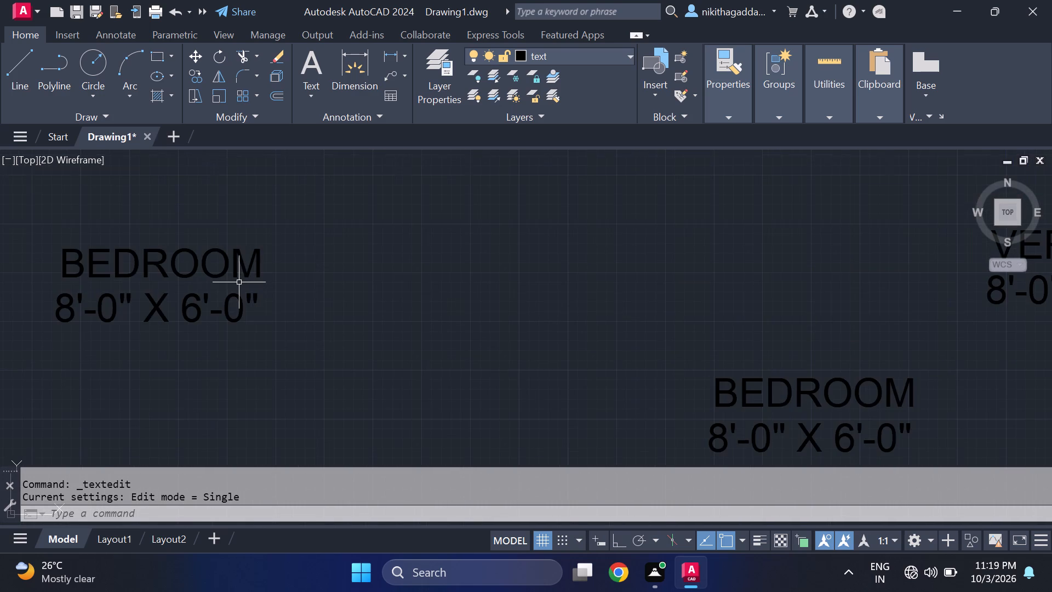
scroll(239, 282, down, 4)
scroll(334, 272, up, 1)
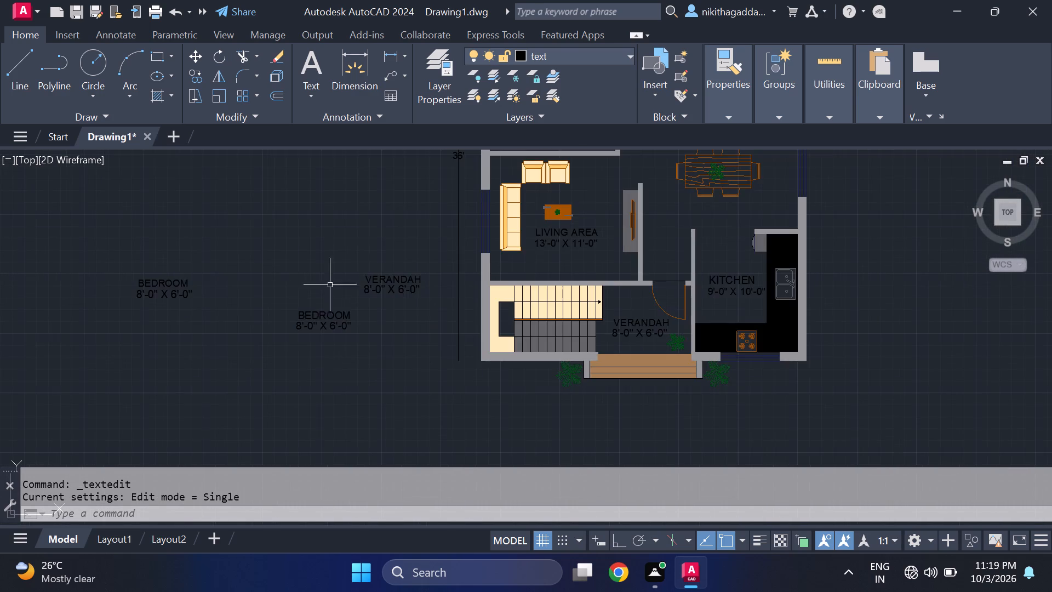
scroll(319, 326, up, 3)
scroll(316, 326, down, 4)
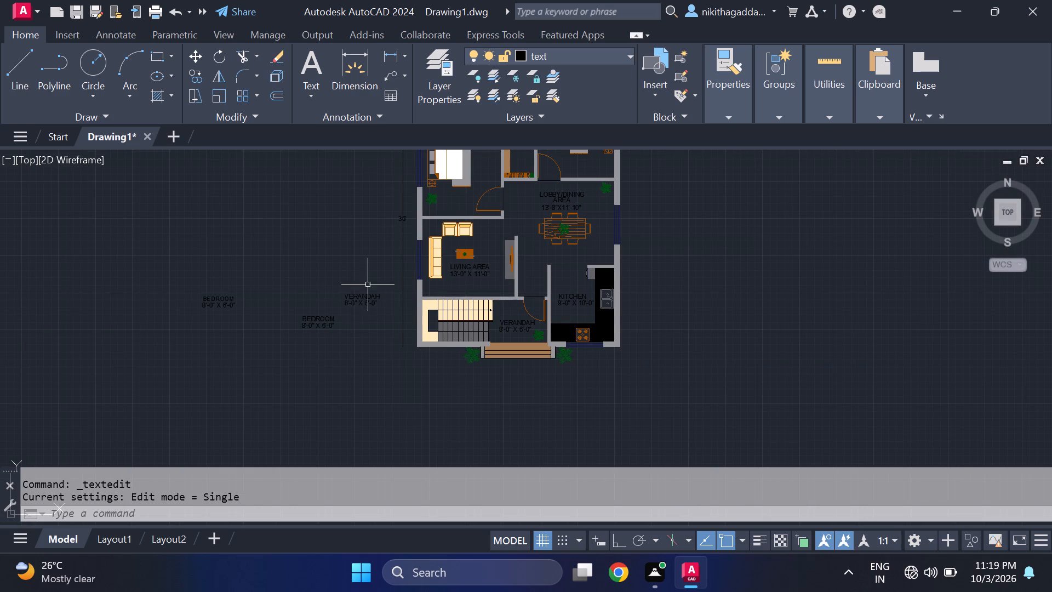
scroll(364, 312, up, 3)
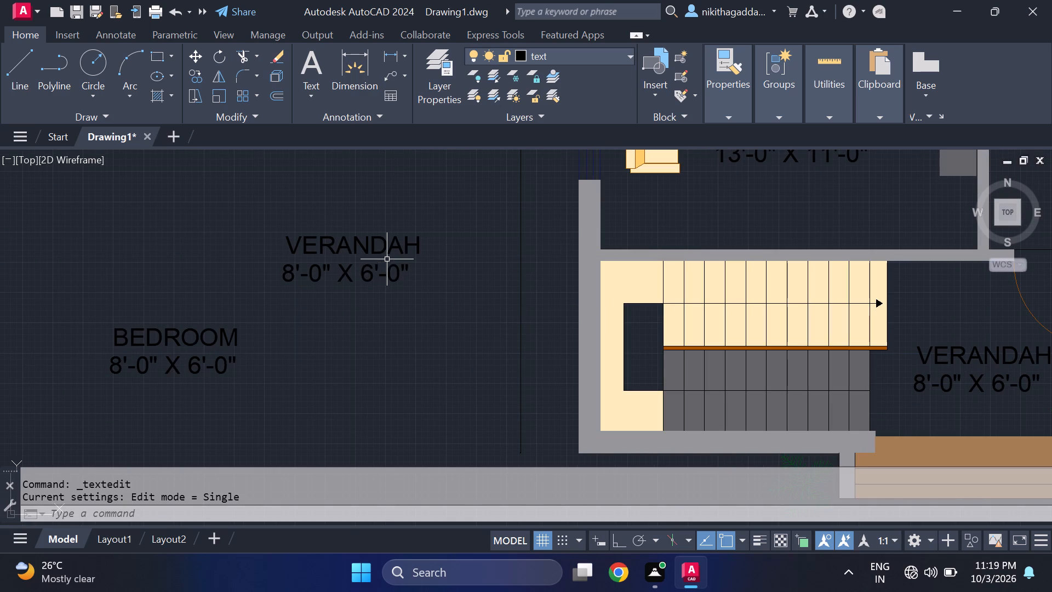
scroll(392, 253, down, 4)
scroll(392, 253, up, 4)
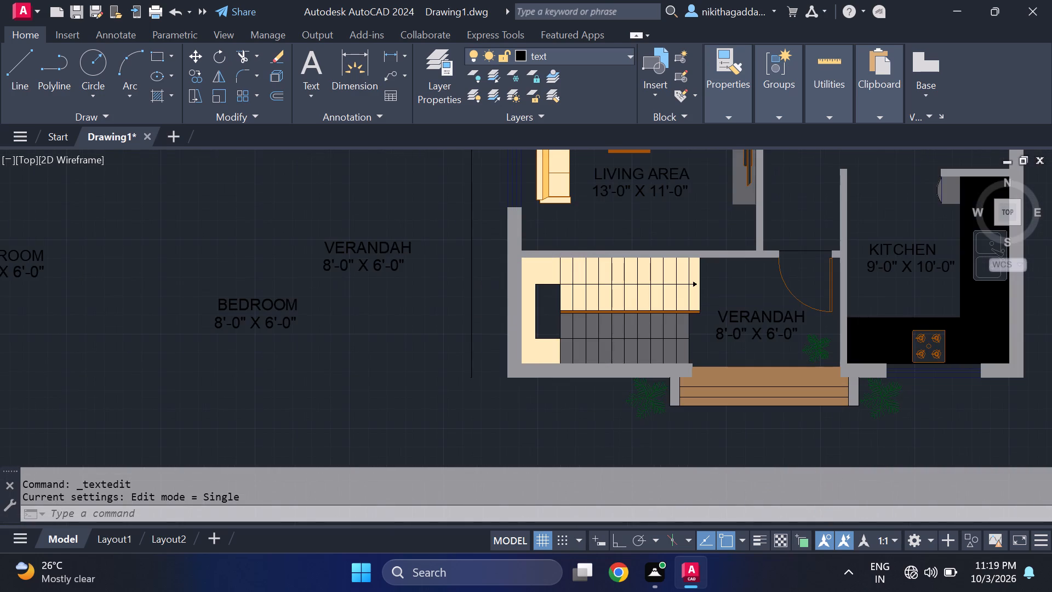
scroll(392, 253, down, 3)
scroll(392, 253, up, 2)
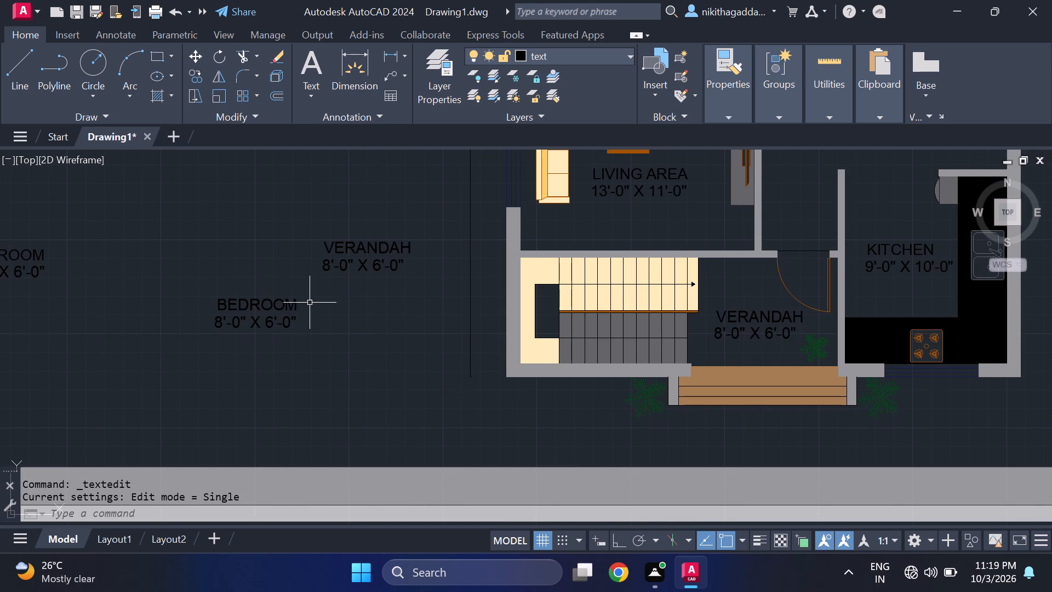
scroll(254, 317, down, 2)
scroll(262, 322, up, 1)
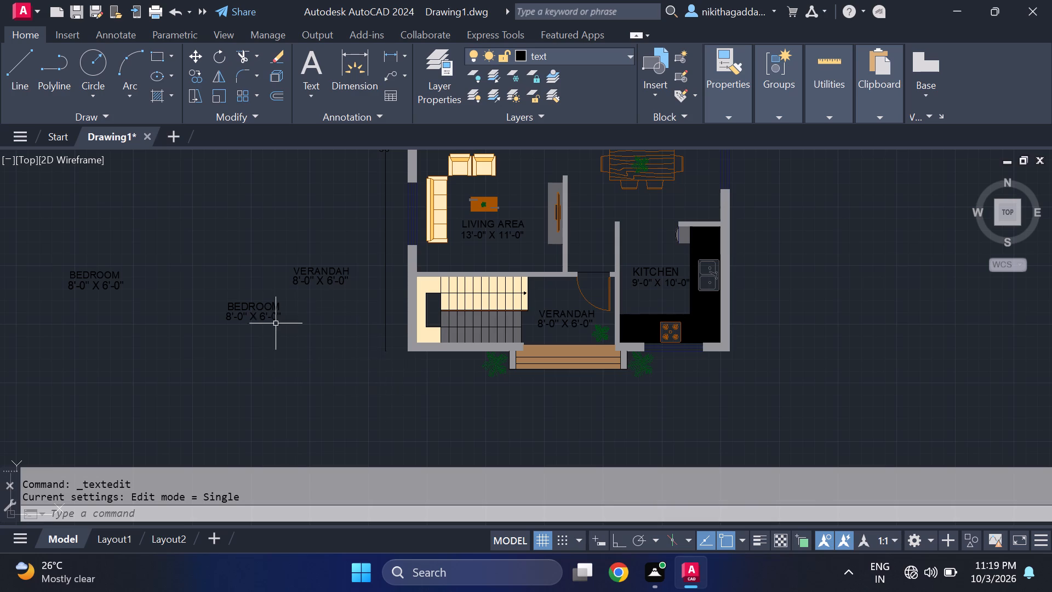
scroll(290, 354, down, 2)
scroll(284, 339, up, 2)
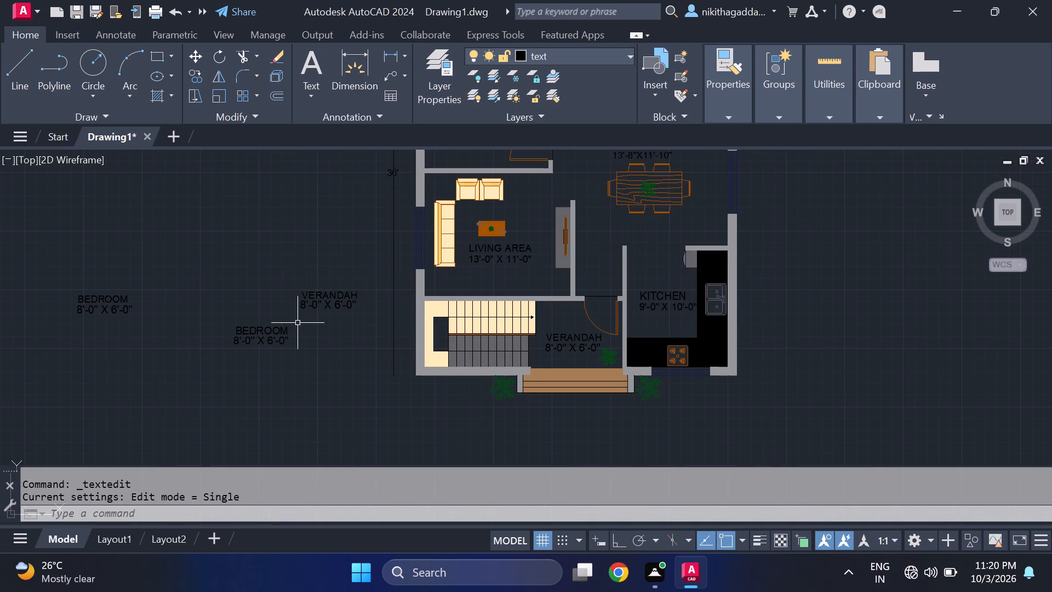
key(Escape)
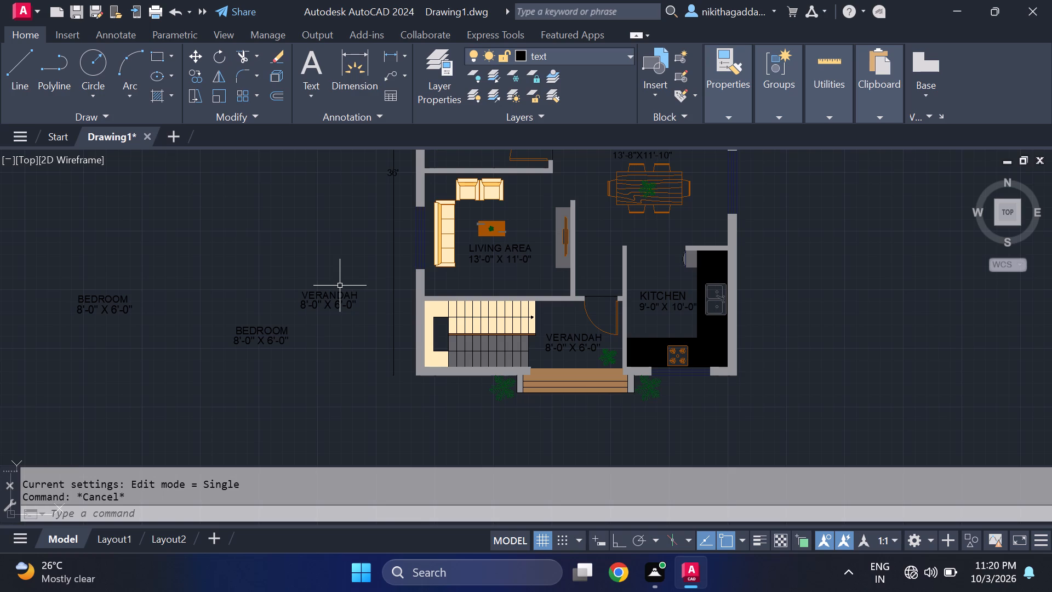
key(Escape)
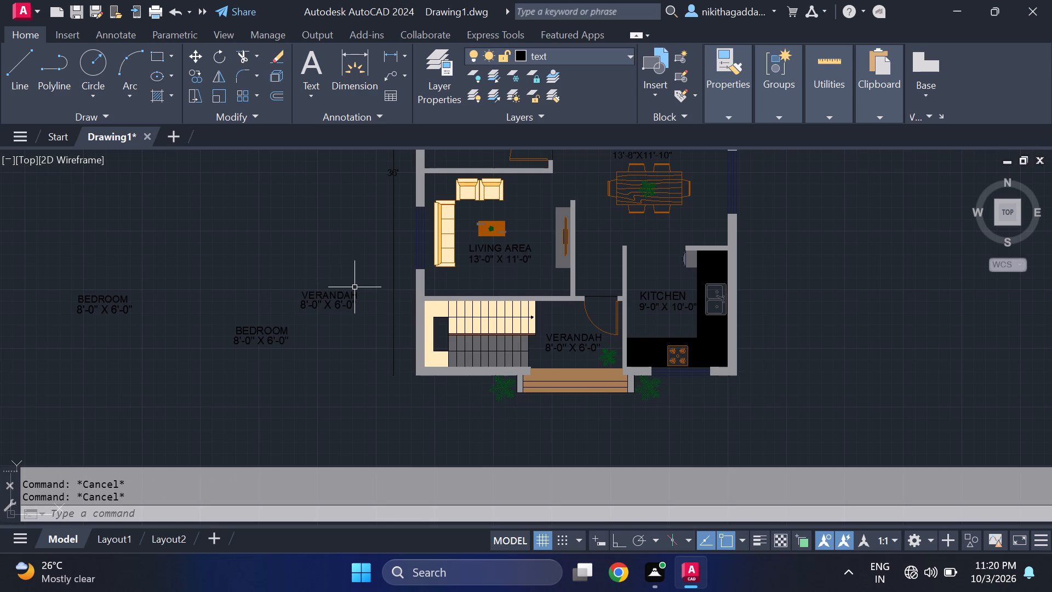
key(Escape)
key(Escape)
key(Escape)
Review the floor plan from the spare labels up to the bedrooms, toilets and overall width dimension.
scroll(330, 297, up, 1)
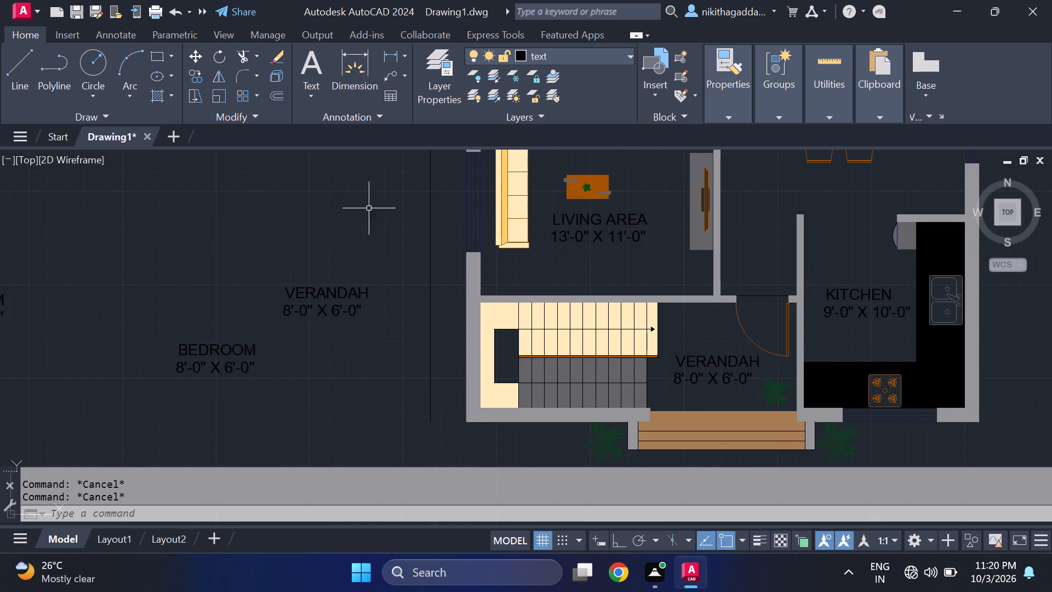
drag(386, 318, 508, 263)
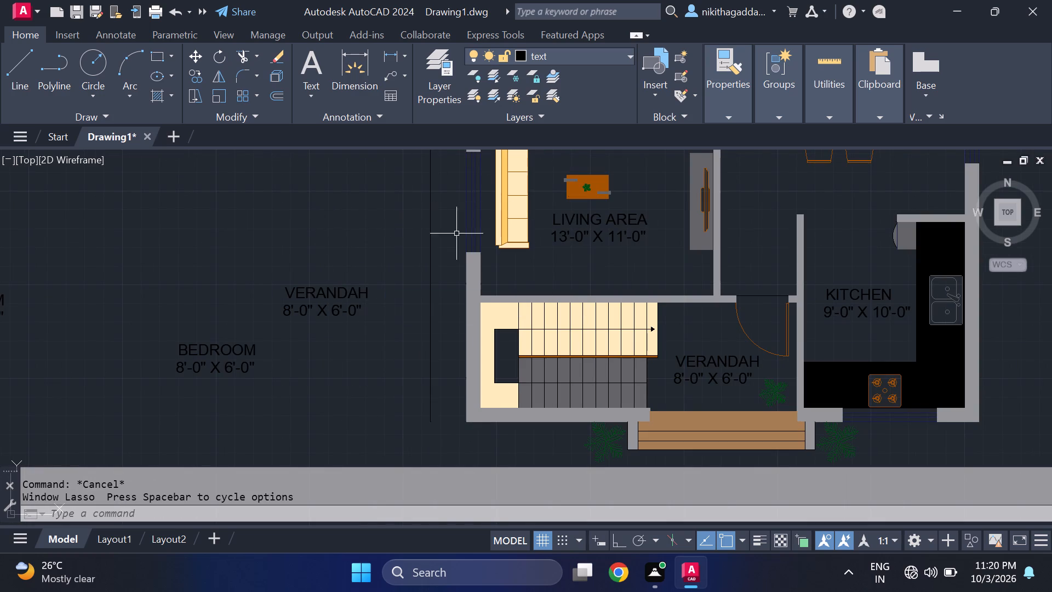
scroll(399, 239, down, 4)
scroll(398, 239, up, 2)
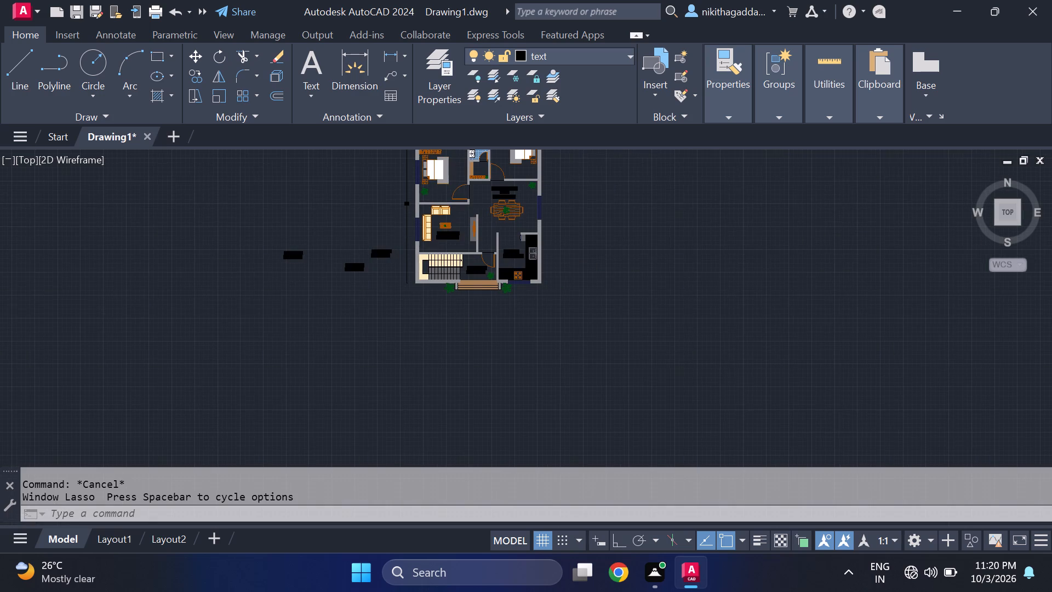
middle_drag(398, 240, 282, 253)
drag(328, 237, 282, 254)
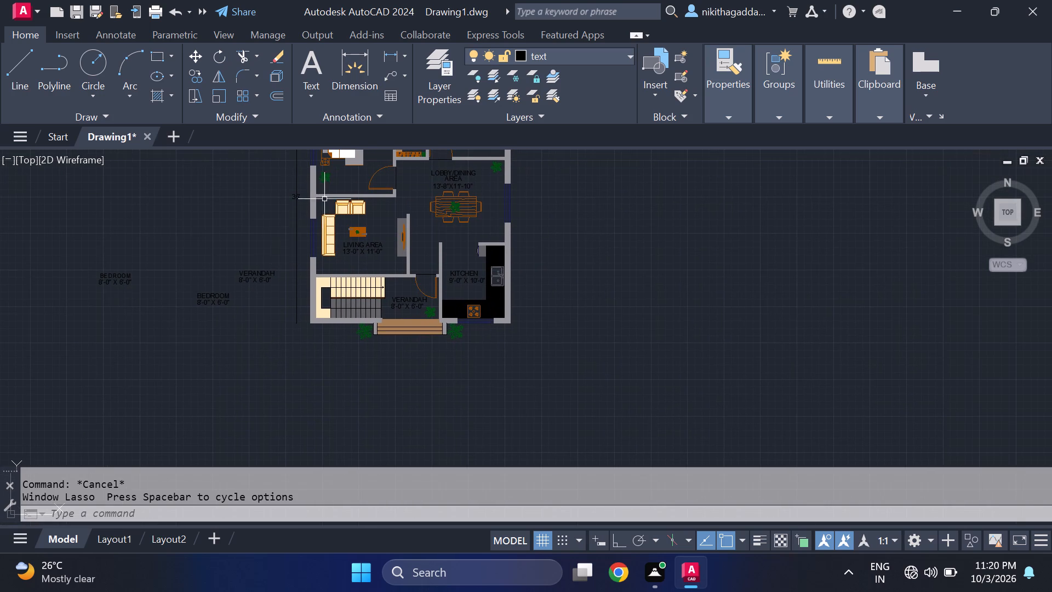
scroll(284, 178, up, 2)
scroll(284, 178, down, 4)
scroll(272, 178, up, 2)
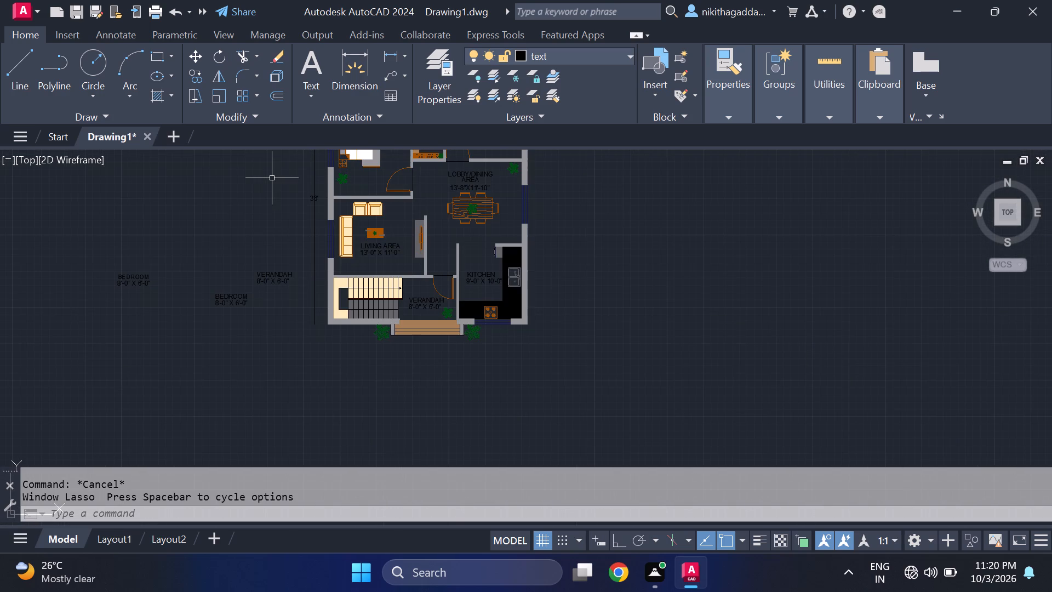
middle_drag(275, 213, 227, 308)
drag(277, 215, 228, 309)
scroll(333, 192, up, 1)
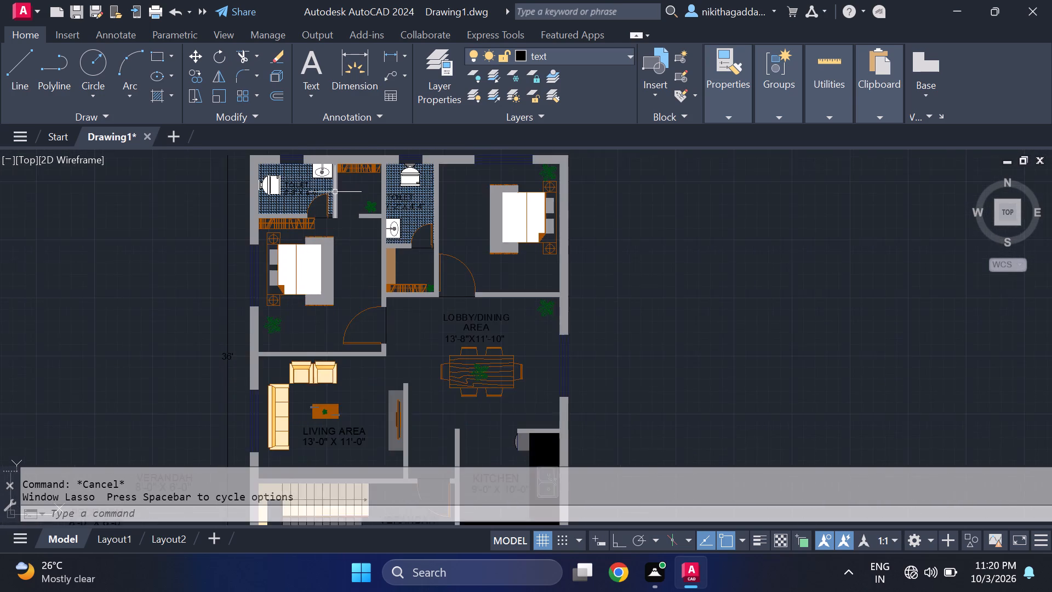
middle_drag(336, 193, 329, 254)
drag(337, 194, 329, 254)
scroll(410, 177, up, 3)
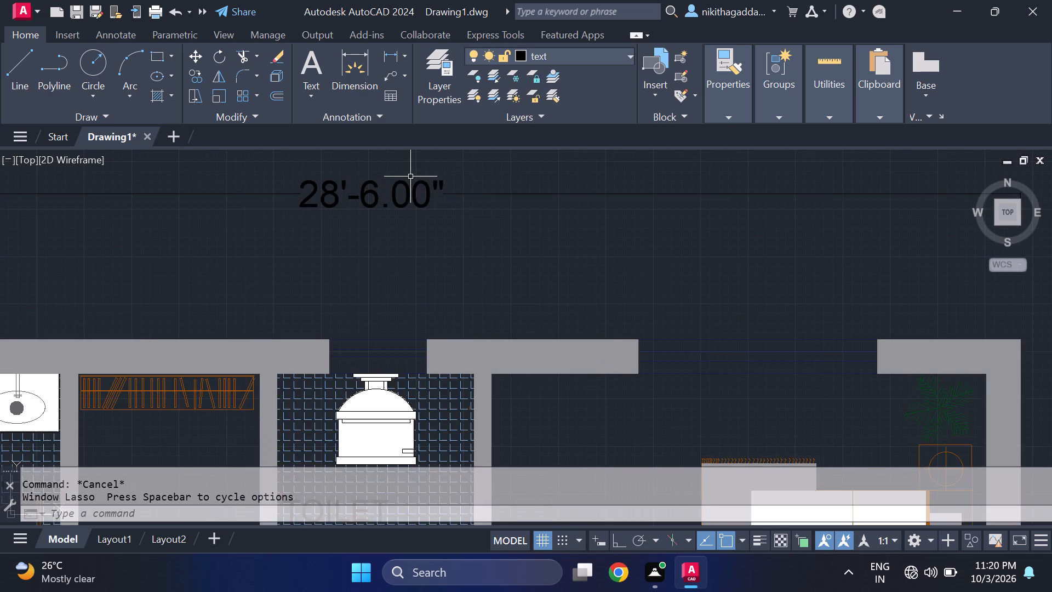
scroll(410, 177, down, 5)
scroll(402, 184, up, 2)
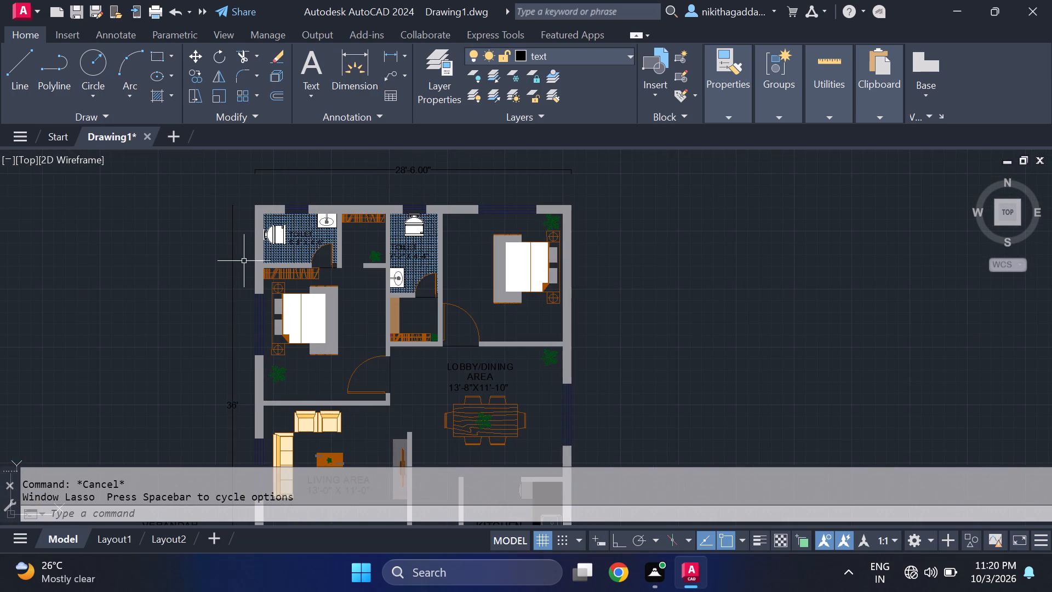
scroll(204, 298, down, 2)
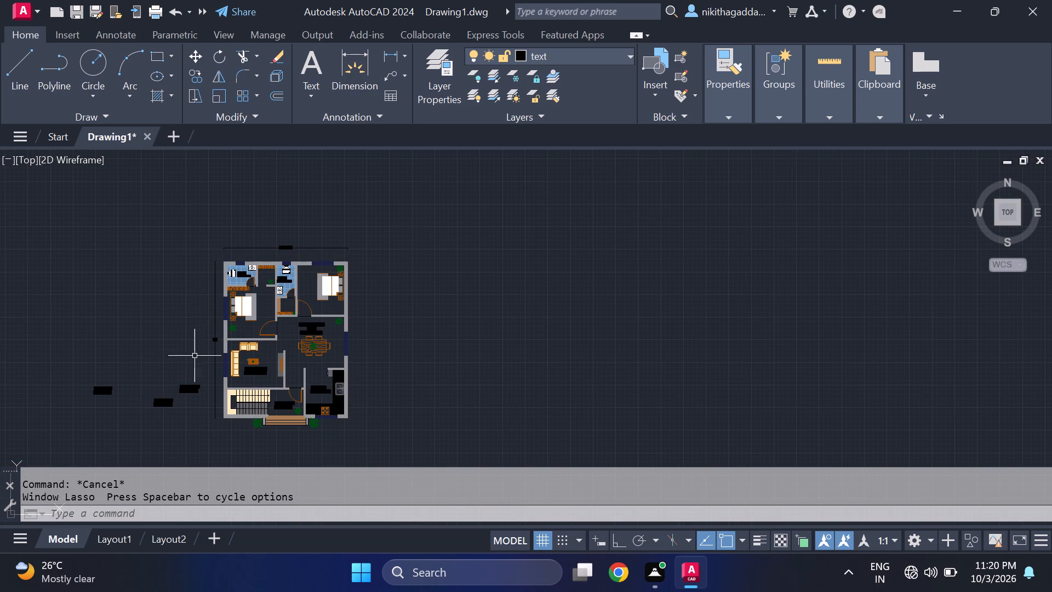
scroll(201, 356, up, 3)
scroll(252, 348, up, 3)
scroll(255, 348, down, 5)
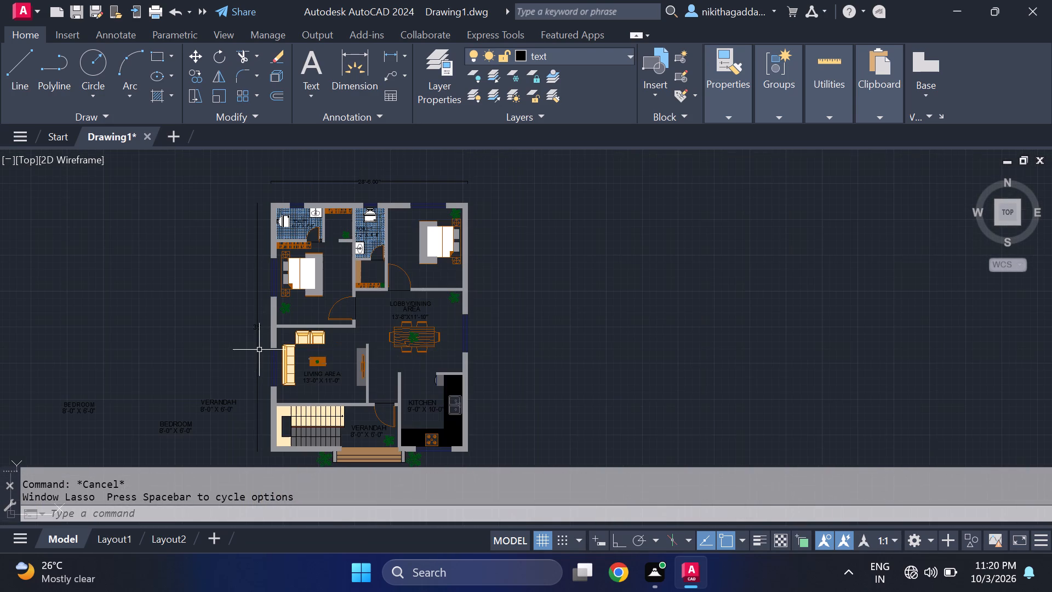
middle_drag(239, 365, 233, 331)
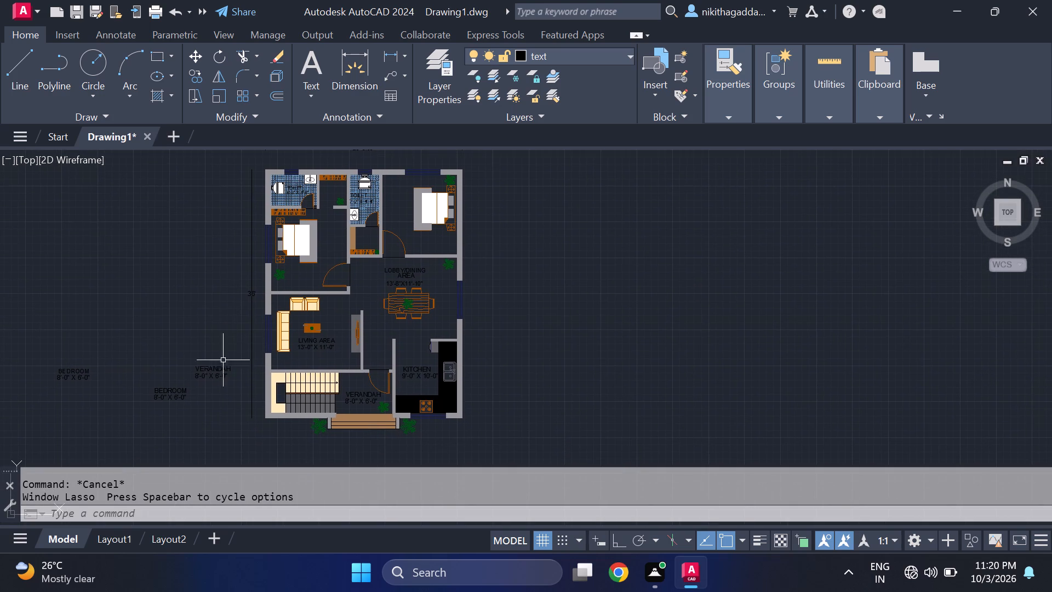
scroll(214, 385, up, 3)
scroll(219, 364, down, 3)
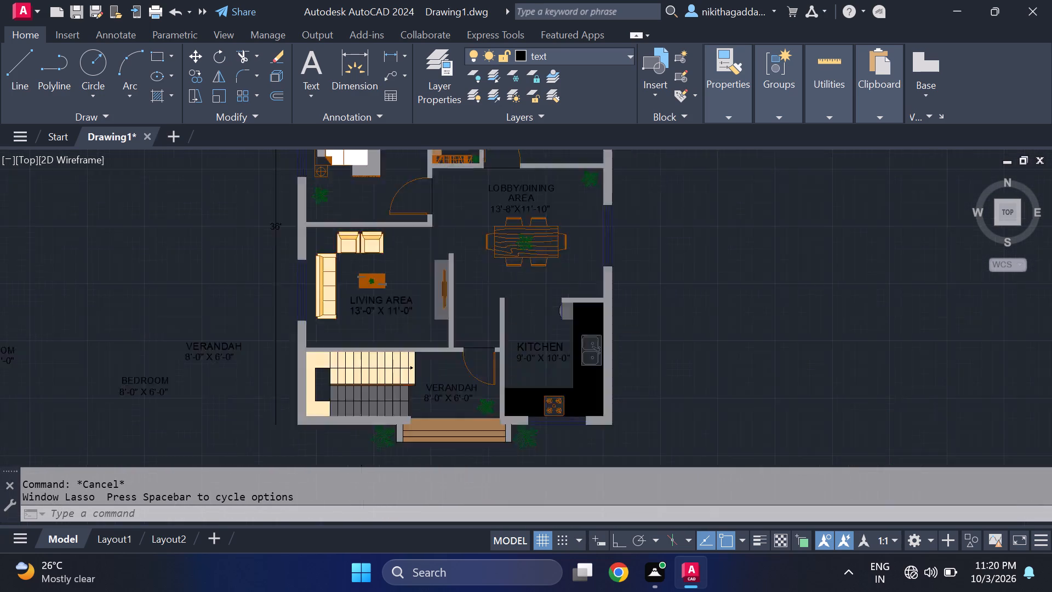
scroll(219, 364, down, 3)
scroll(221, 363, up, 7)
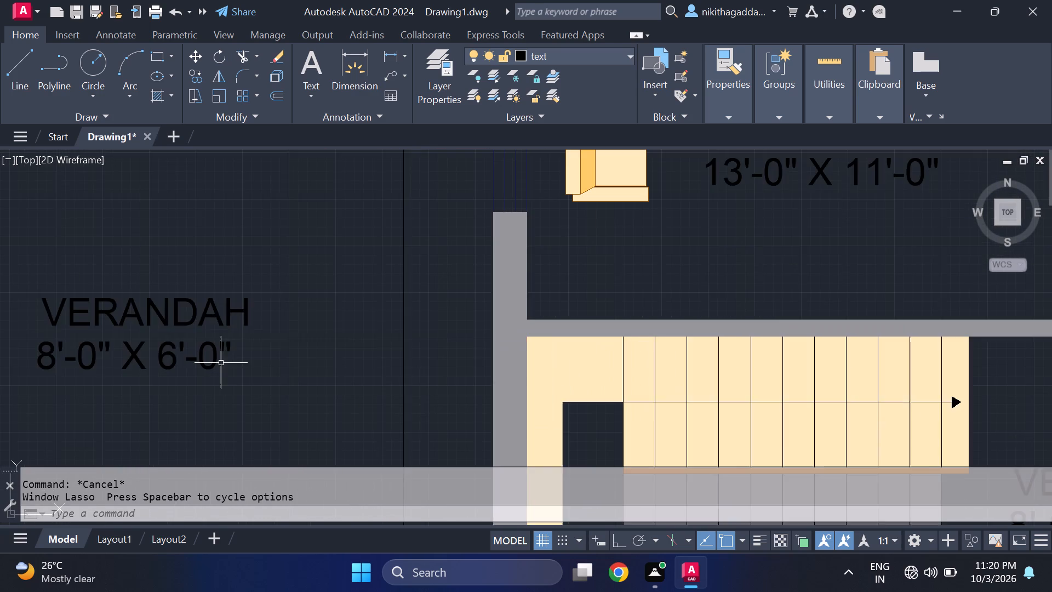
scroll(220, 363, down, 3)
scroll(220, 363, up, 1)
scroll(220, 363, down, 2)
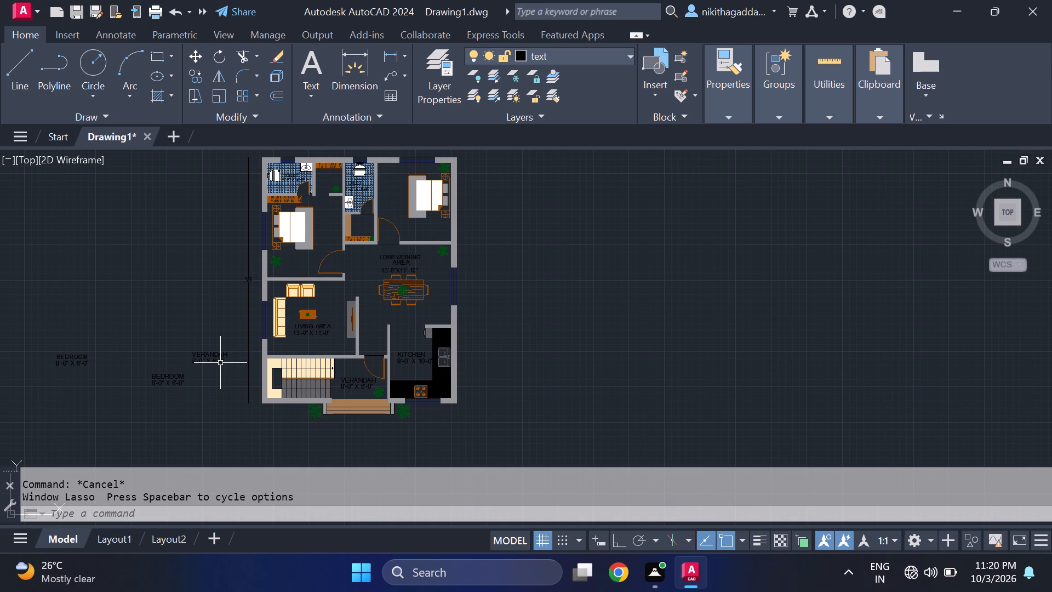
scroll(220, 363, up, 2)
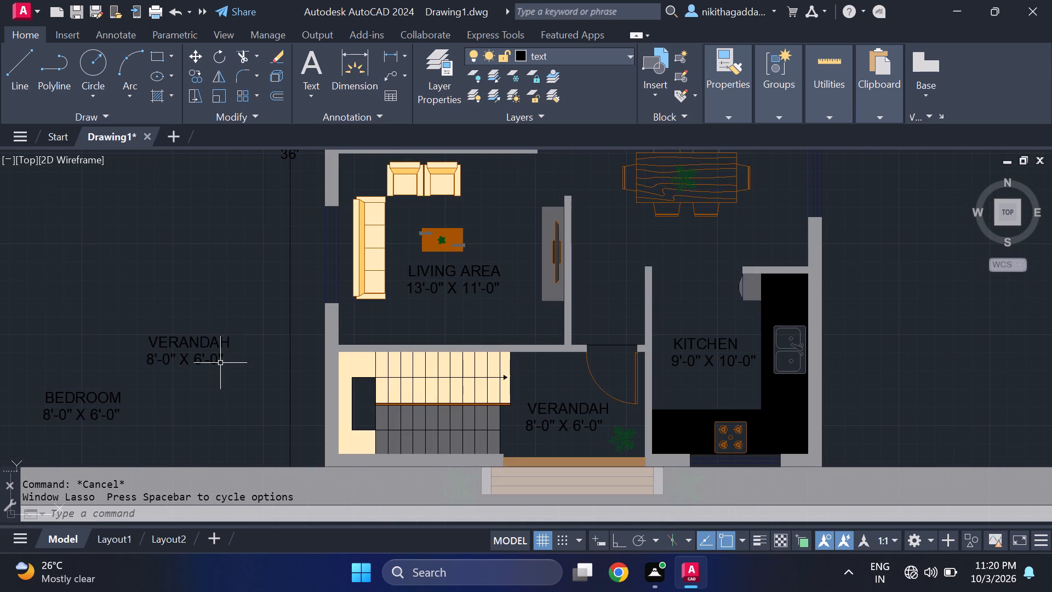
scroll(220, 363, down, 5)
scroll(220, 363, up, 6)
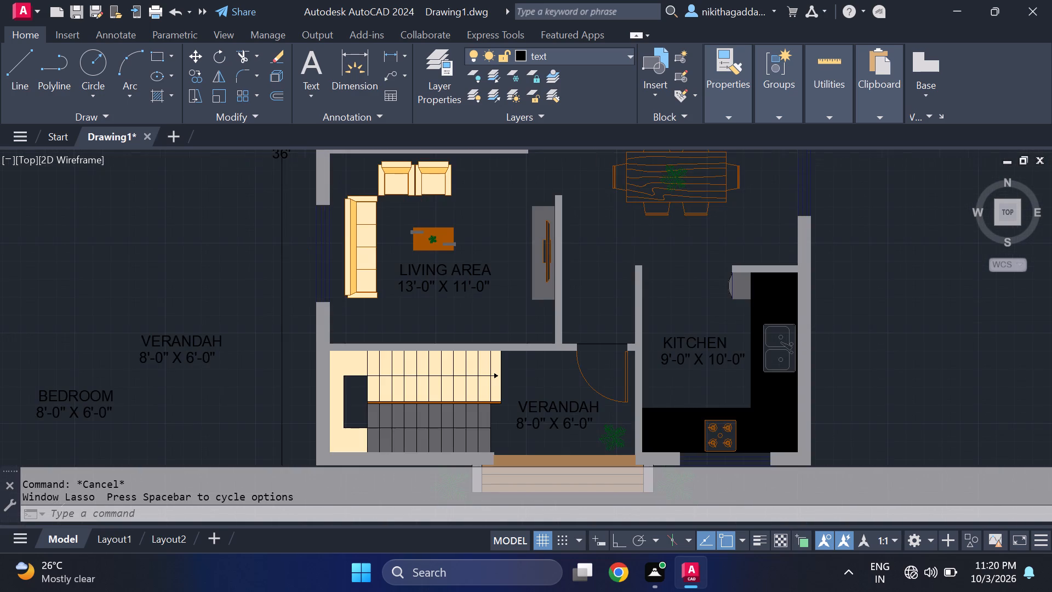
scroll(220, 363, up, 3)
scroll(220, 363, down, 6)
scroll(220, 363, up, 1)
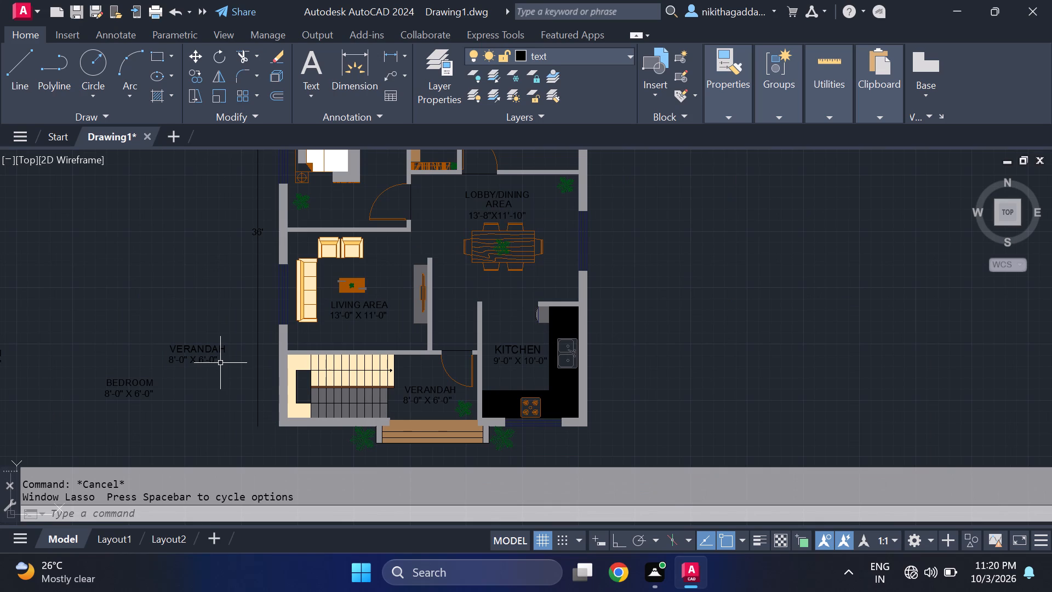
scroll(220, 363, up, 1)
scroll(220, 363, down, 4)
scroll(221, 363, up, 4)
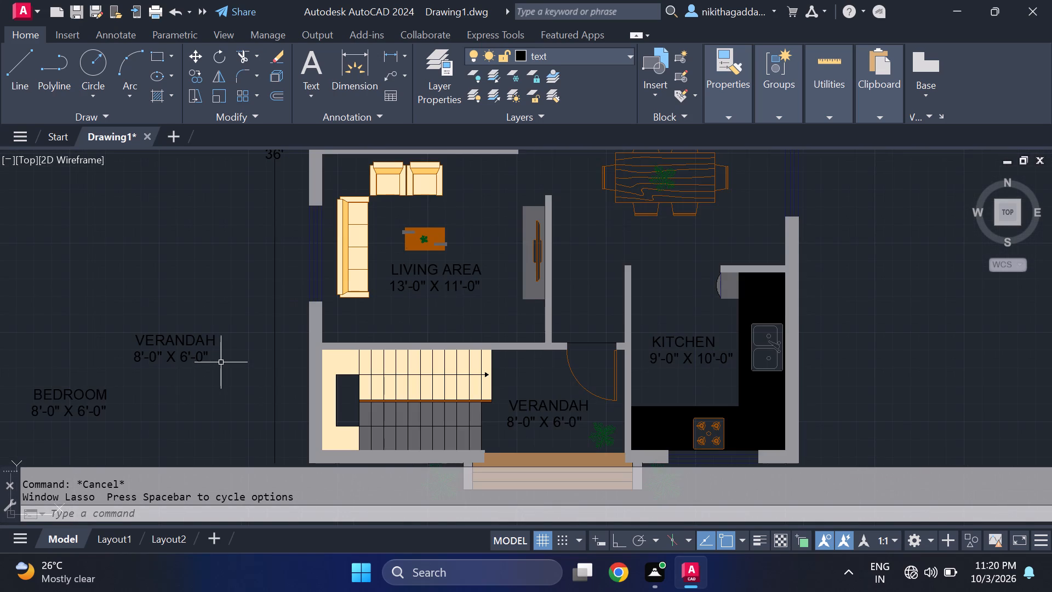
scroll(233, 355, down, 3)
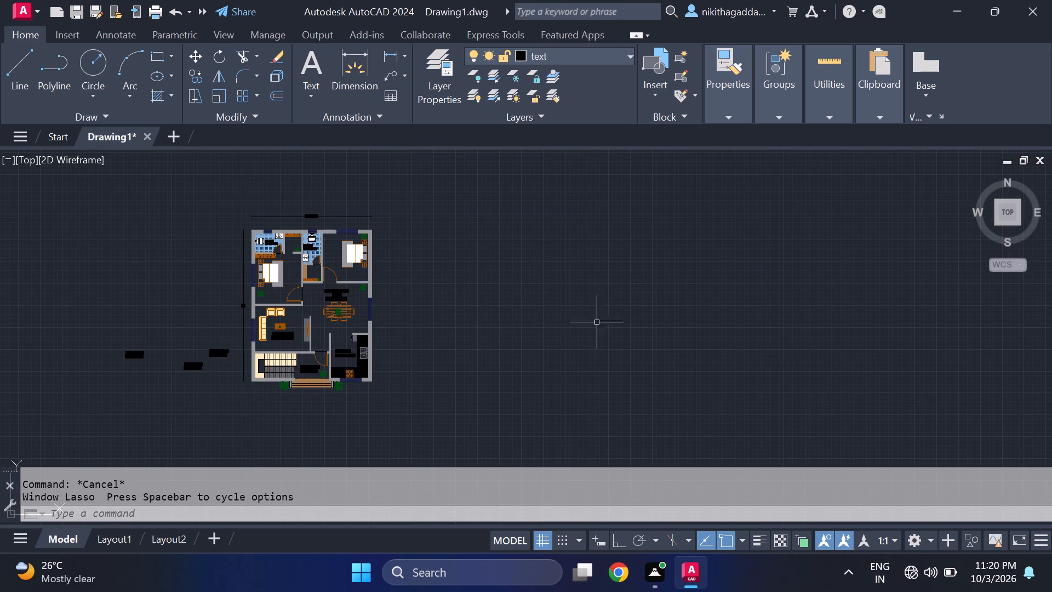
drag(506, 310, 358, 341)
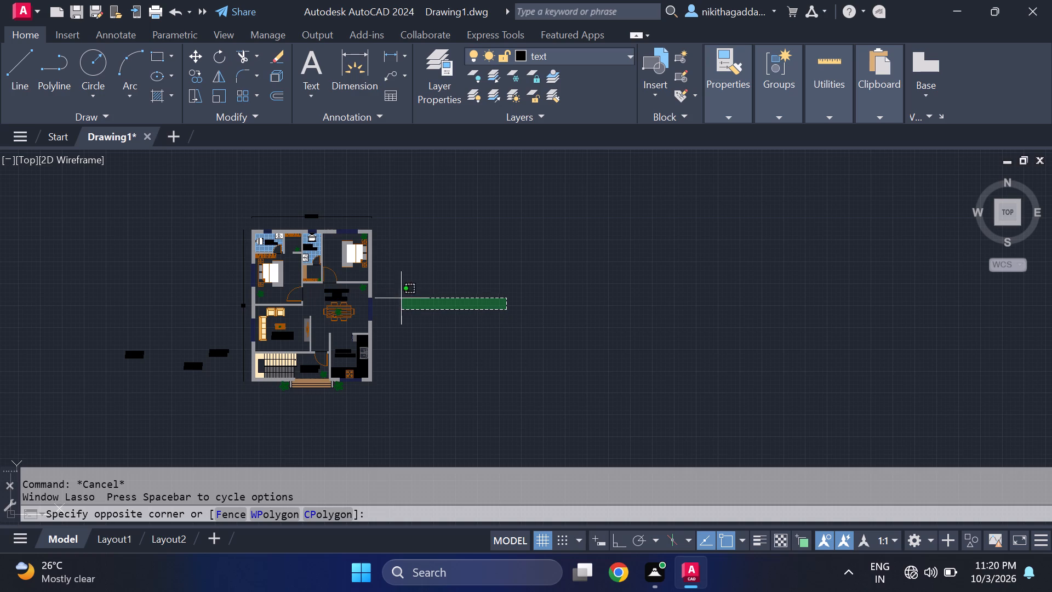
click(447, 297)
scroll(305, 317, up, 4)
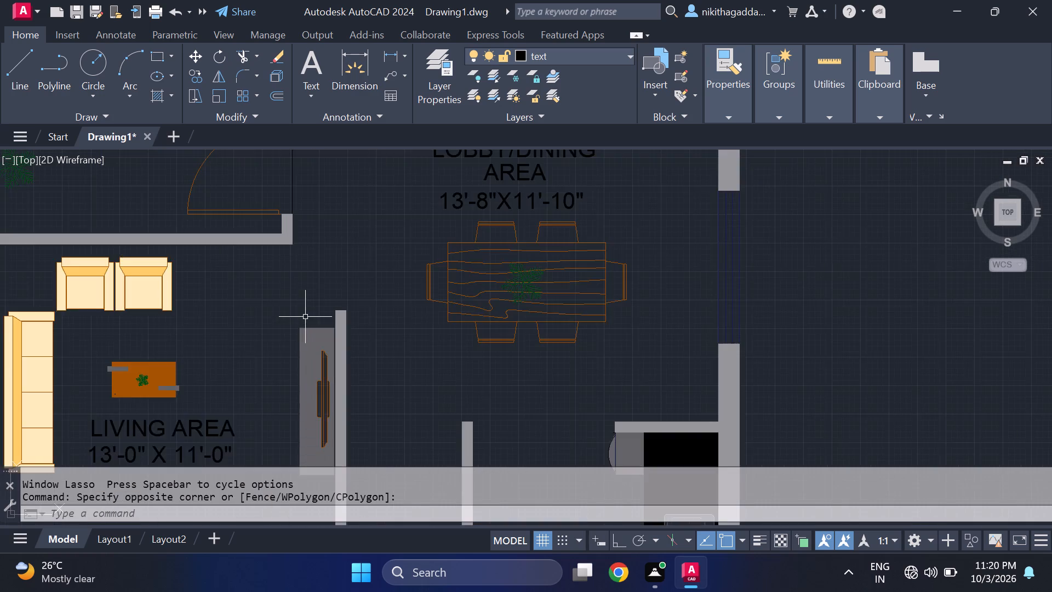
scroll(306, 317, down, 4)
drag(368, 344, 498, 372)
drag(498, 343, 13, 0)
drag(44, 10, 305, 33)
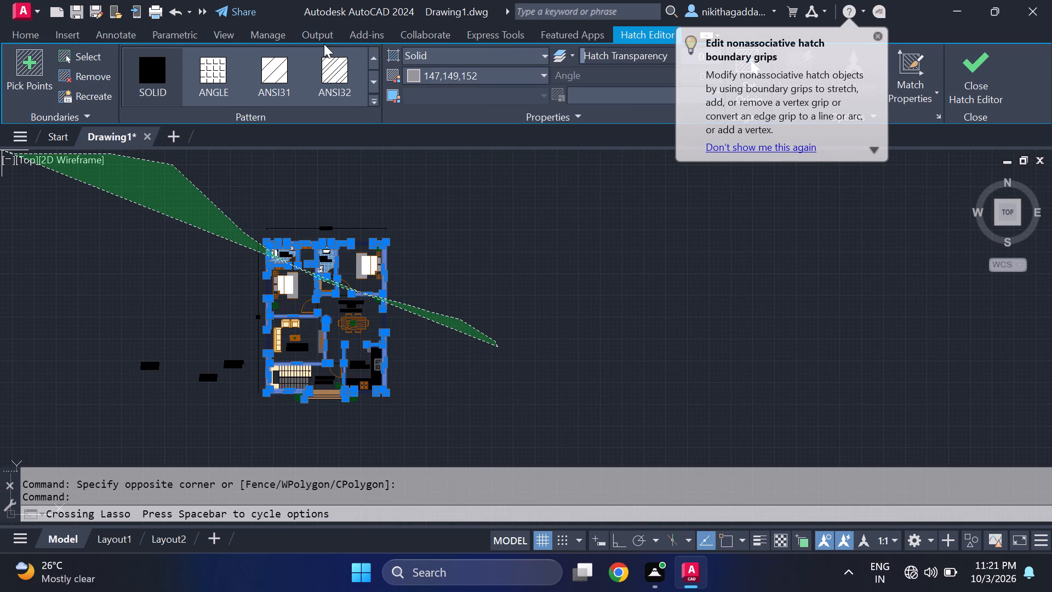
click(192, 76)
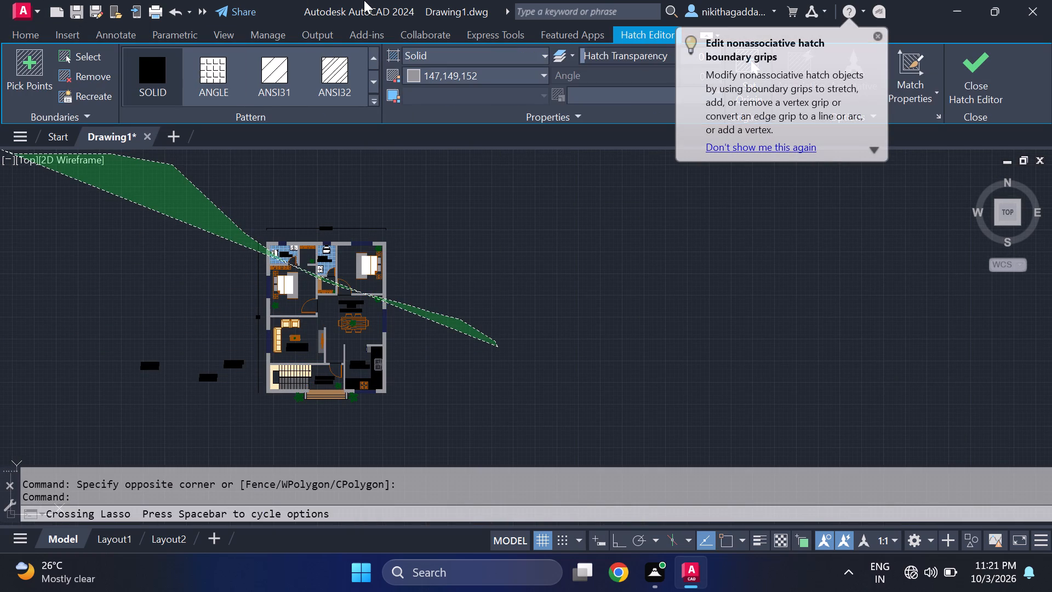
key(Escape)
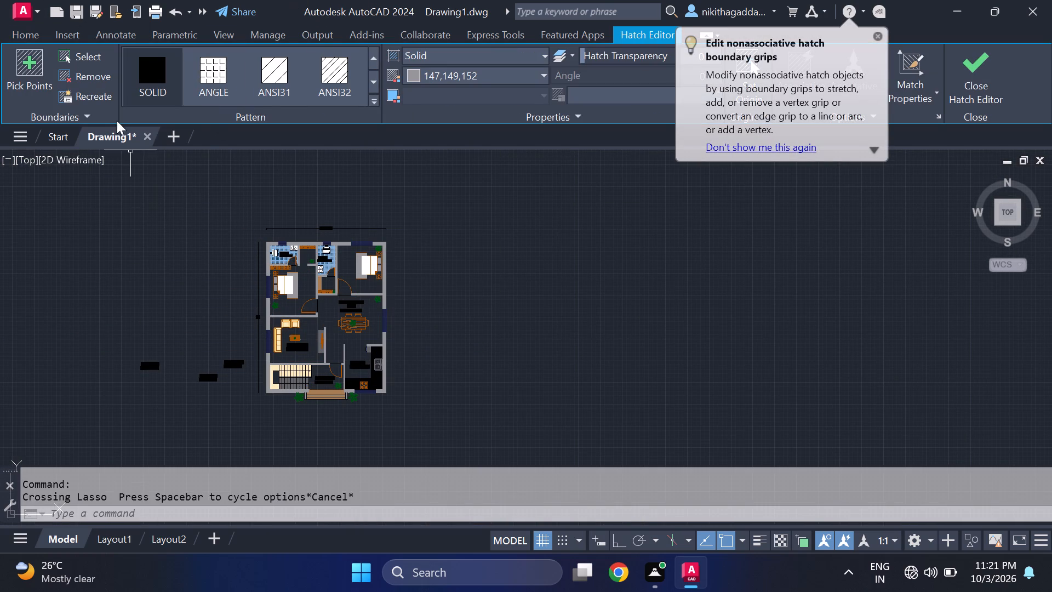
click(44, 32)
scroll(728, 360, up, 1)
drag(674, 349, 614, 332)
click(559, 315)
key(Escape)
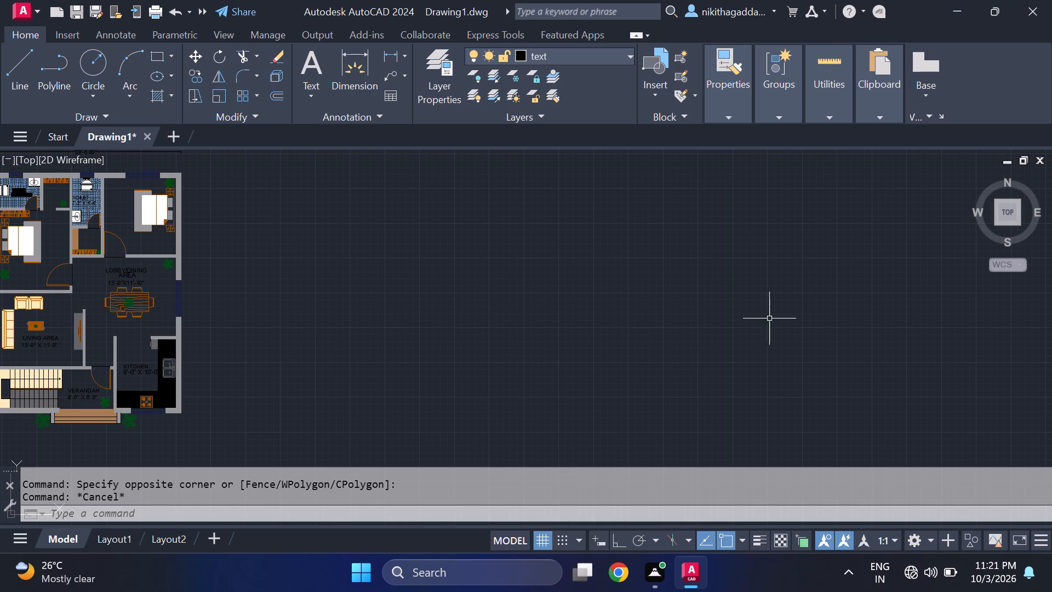
Draw a closed, wide rectangle from straight lines with ortho on, in the empty area beyond the house plan's kitchen side.
key(l)
key(Return)
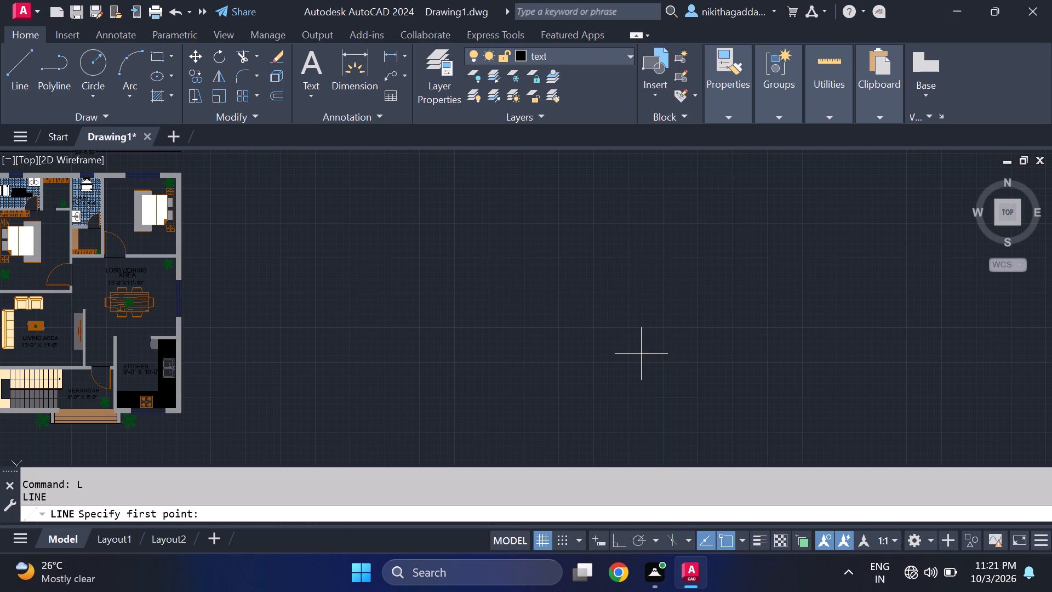
click(476, 263)
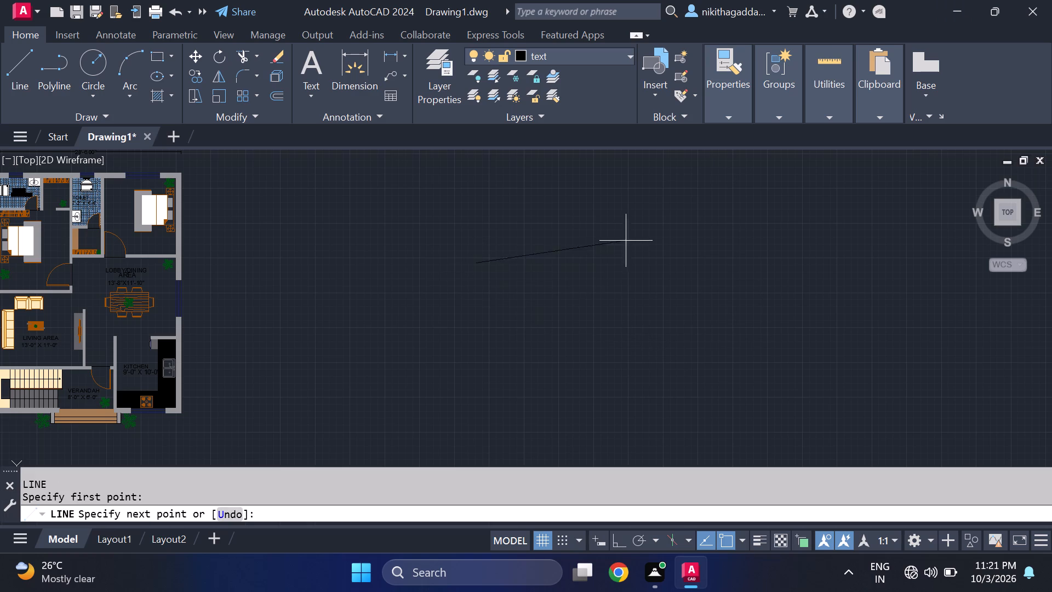
key(F8)
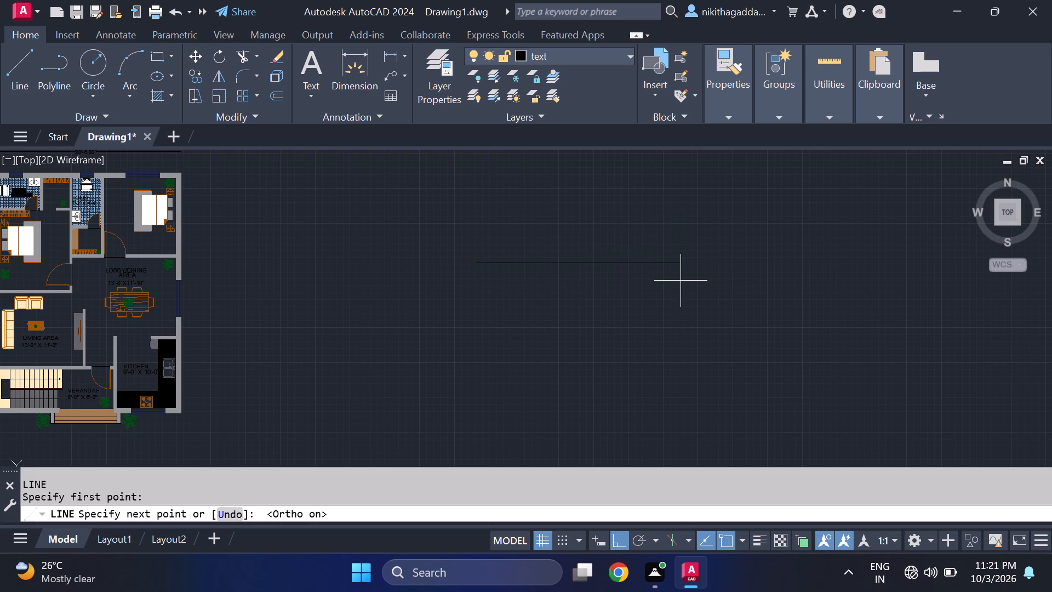
click(696, 290)
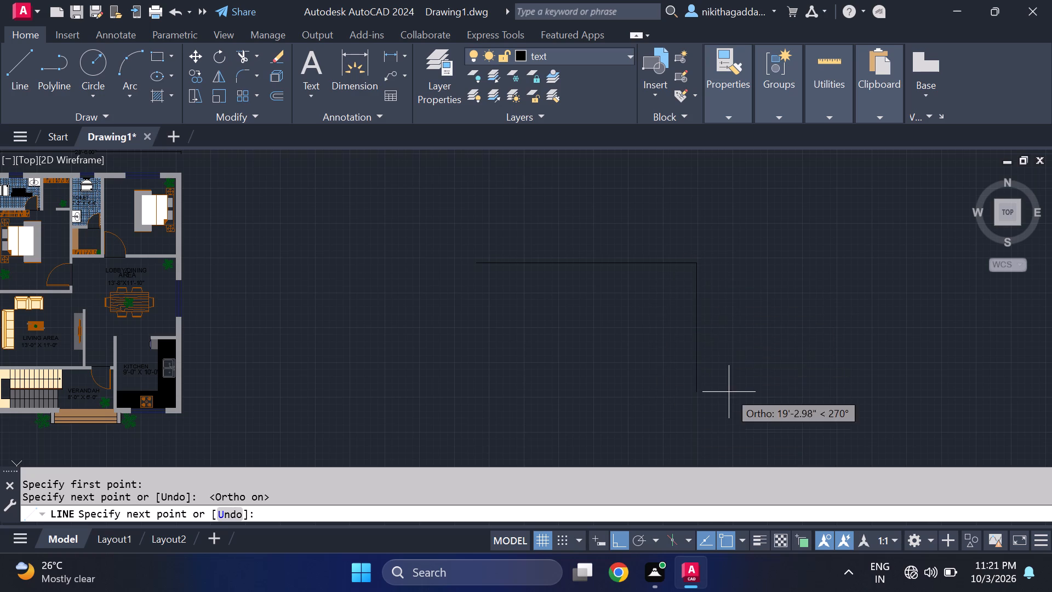
click(710, 340)
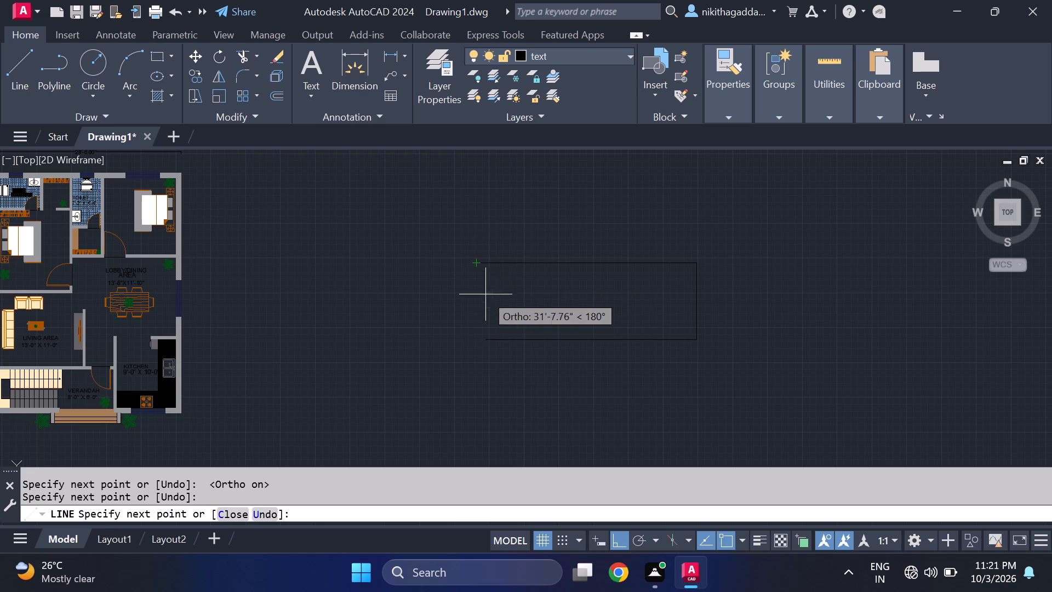
click(475, 344)
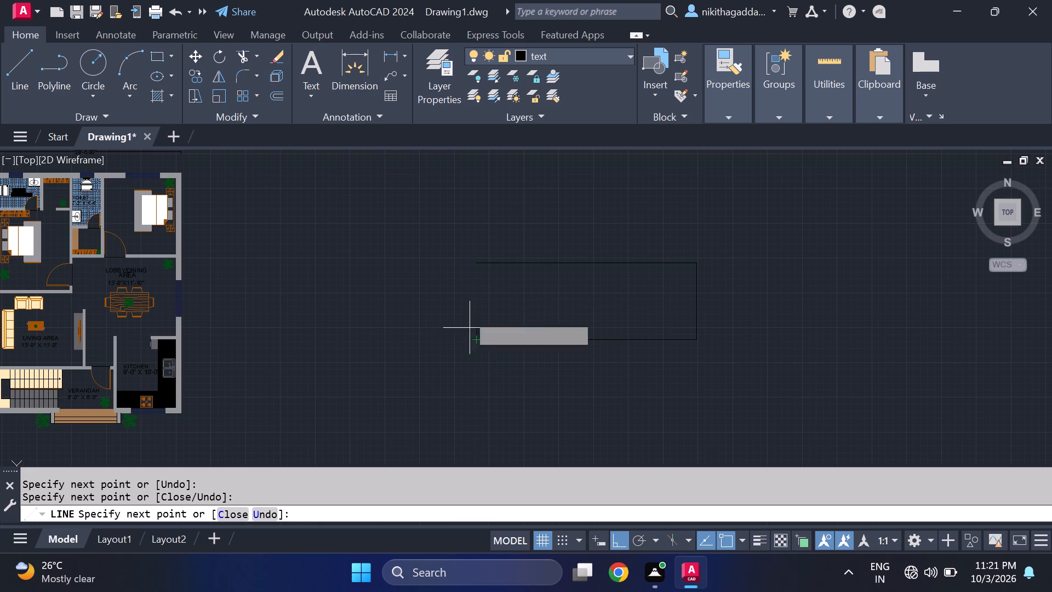
click(478, 271)
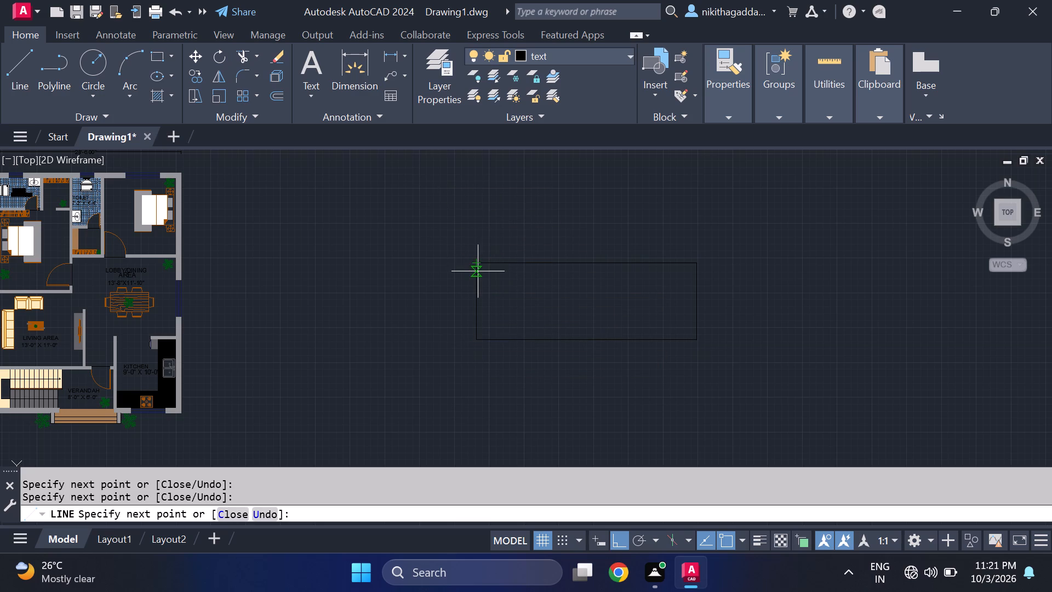
key(Escape)
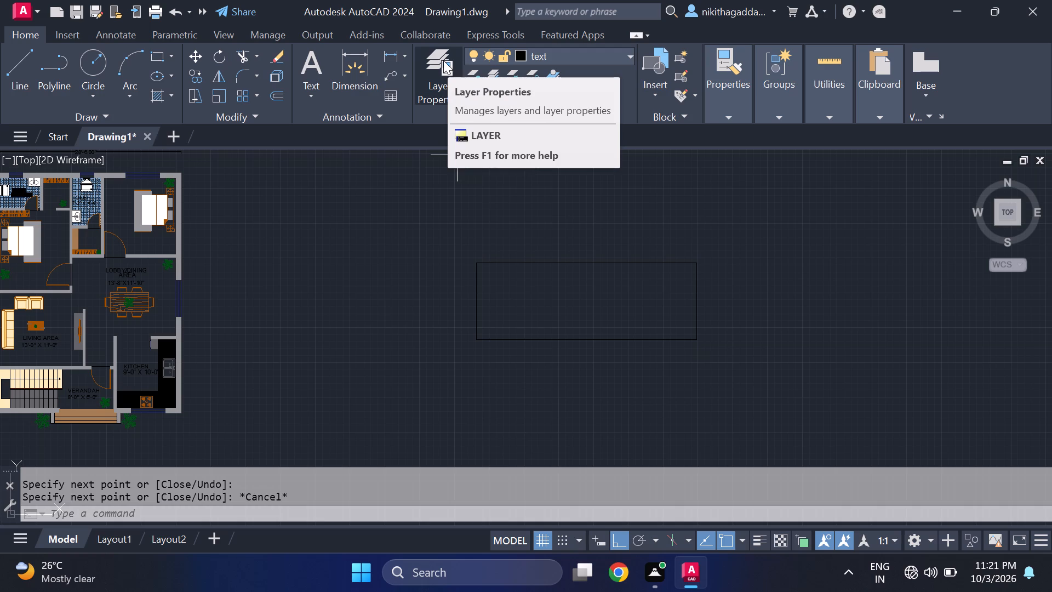
scroll(232, 164, right, 1)
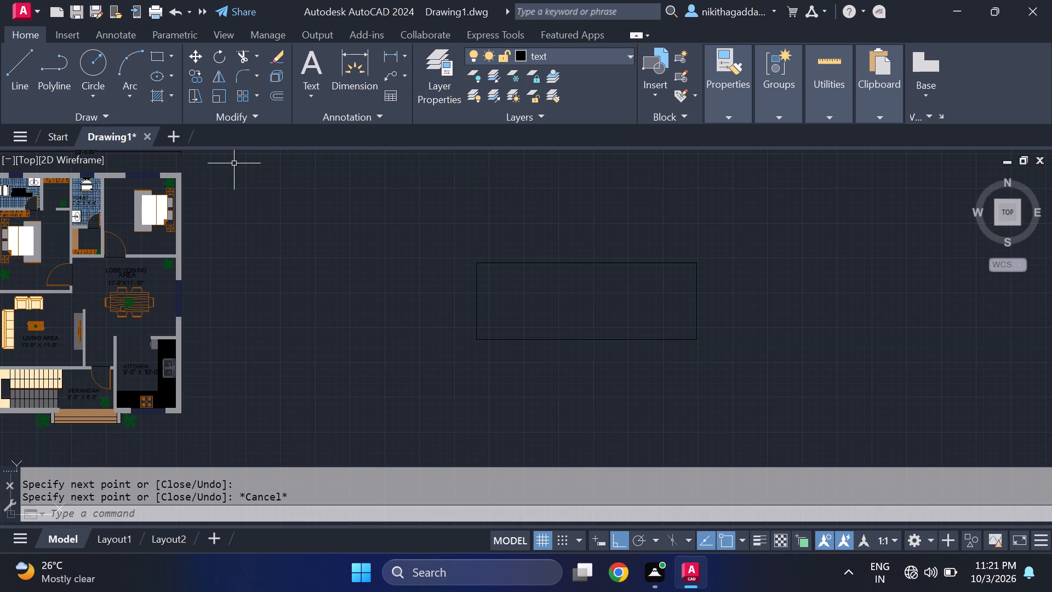
key(Escape)
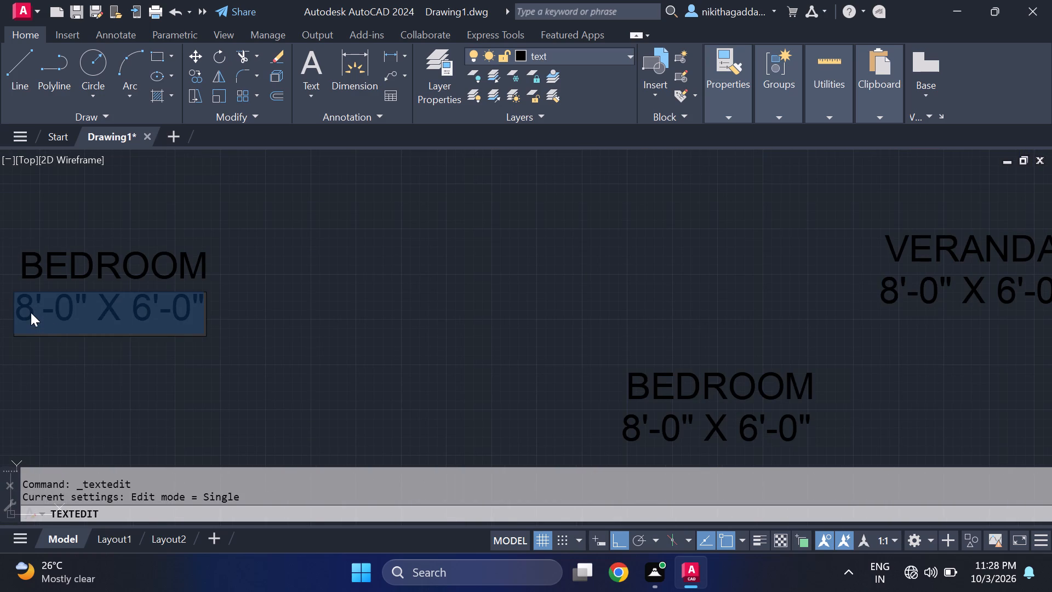
Set the size line of the BEDROOM label farthest outside the plan to 11'-0" X 12'-0".
click(31, 312)
key(BackSpace)
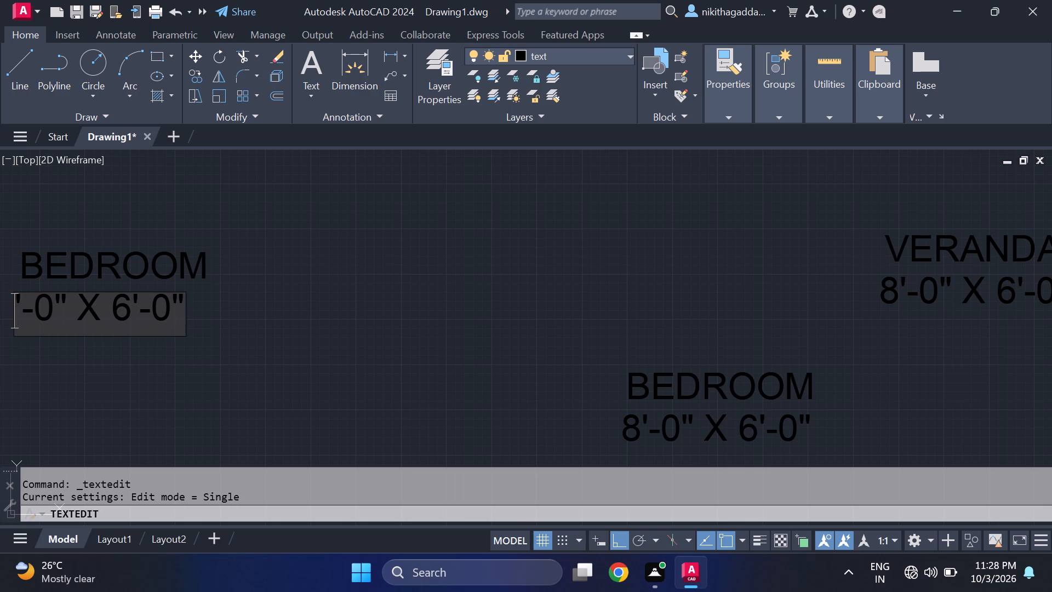
text(11)
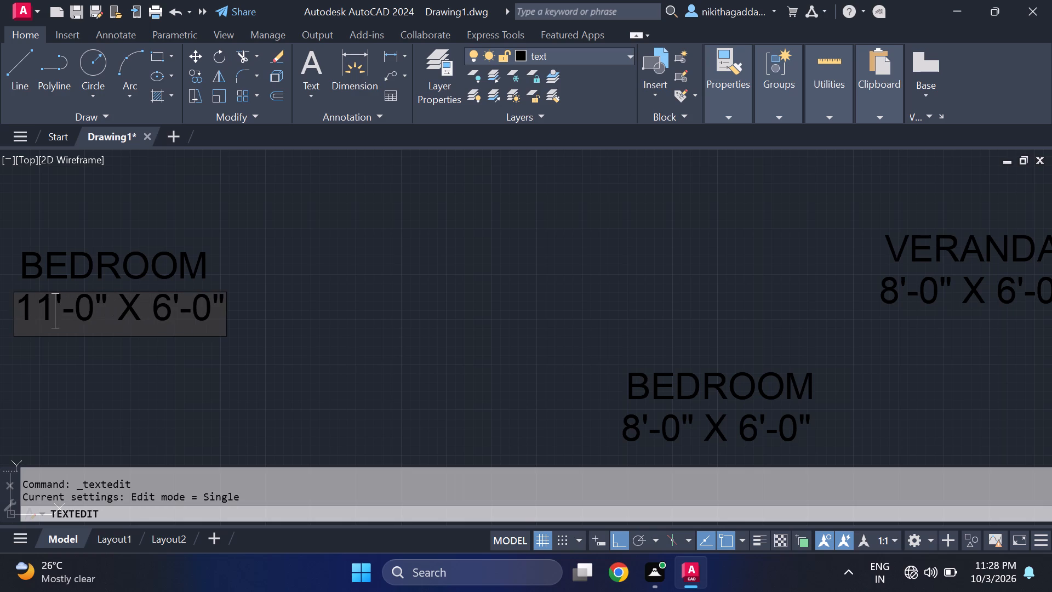
click(167, 301)
key(BackSpace)
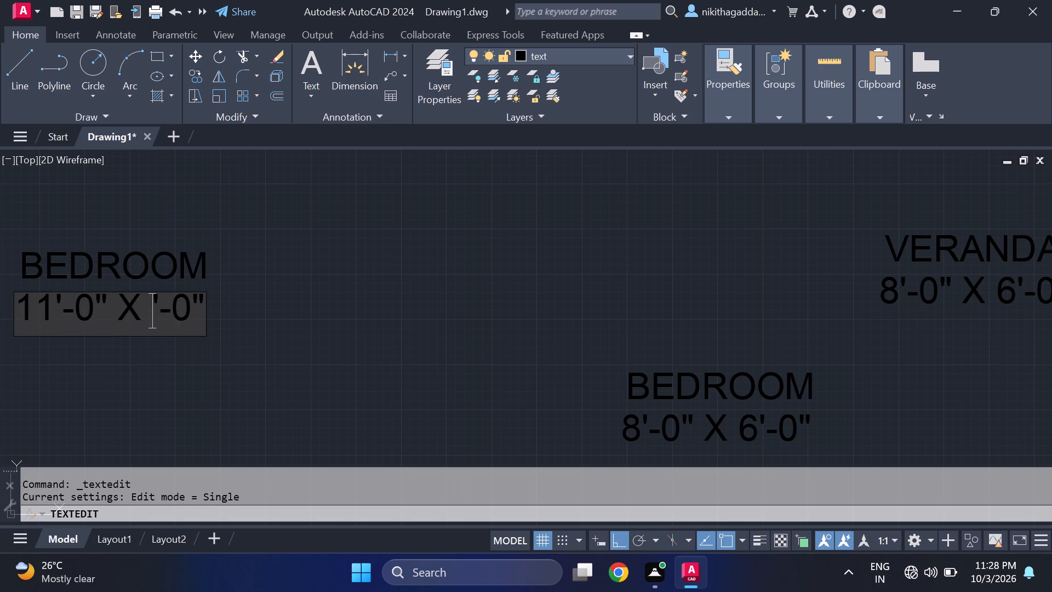
text(12)
key(Return)
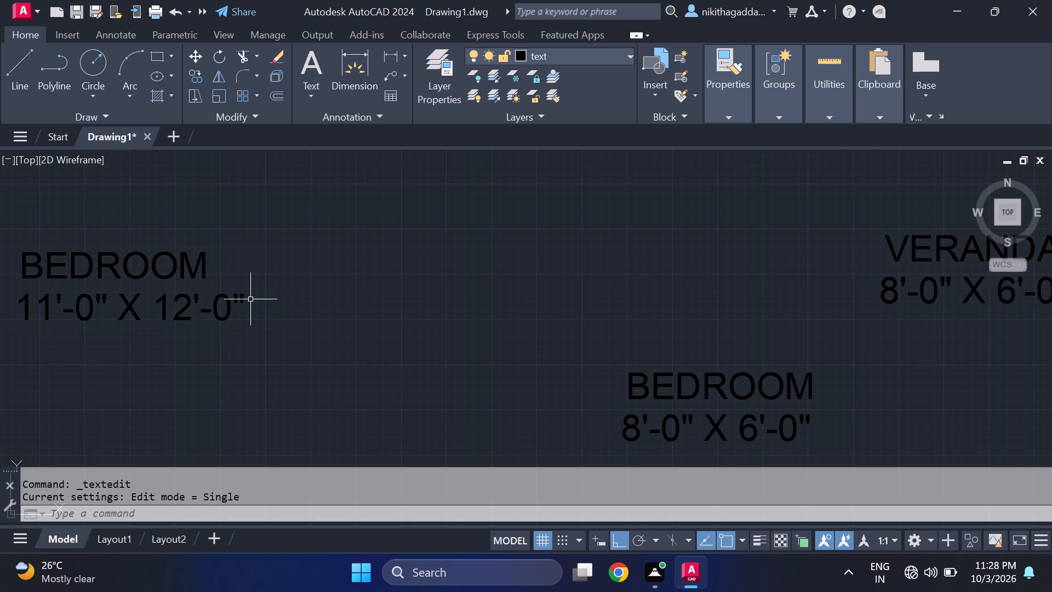
Move the farthest spare BEDROOM label together with its 11'-0" X 12'-0" size line from its place outside the plan.
scroll(205, 238, down, 2)
click(235, 222)
click(122, 316)
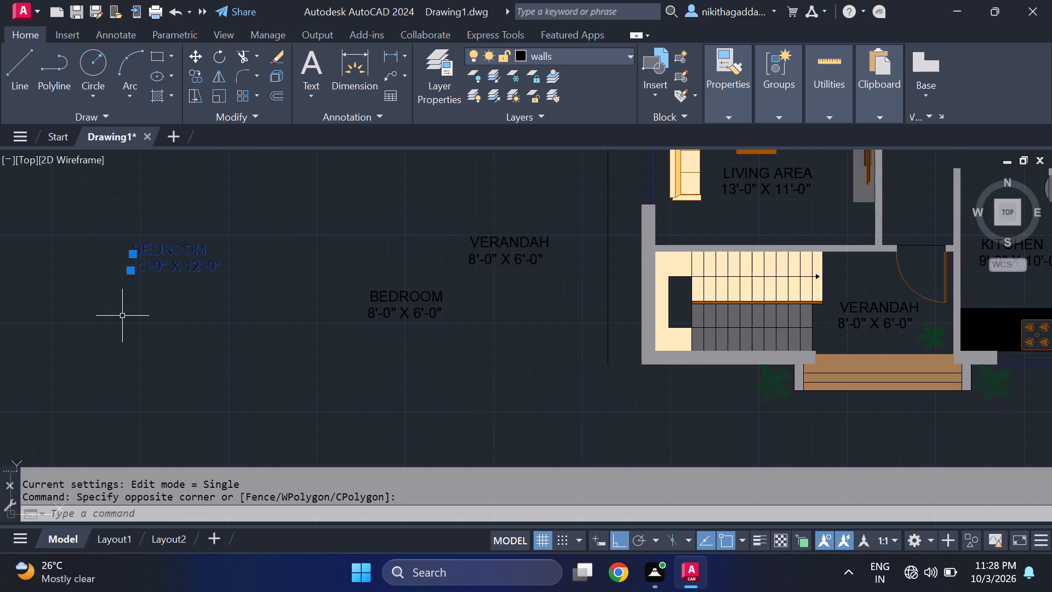
key(m)
key(Return)
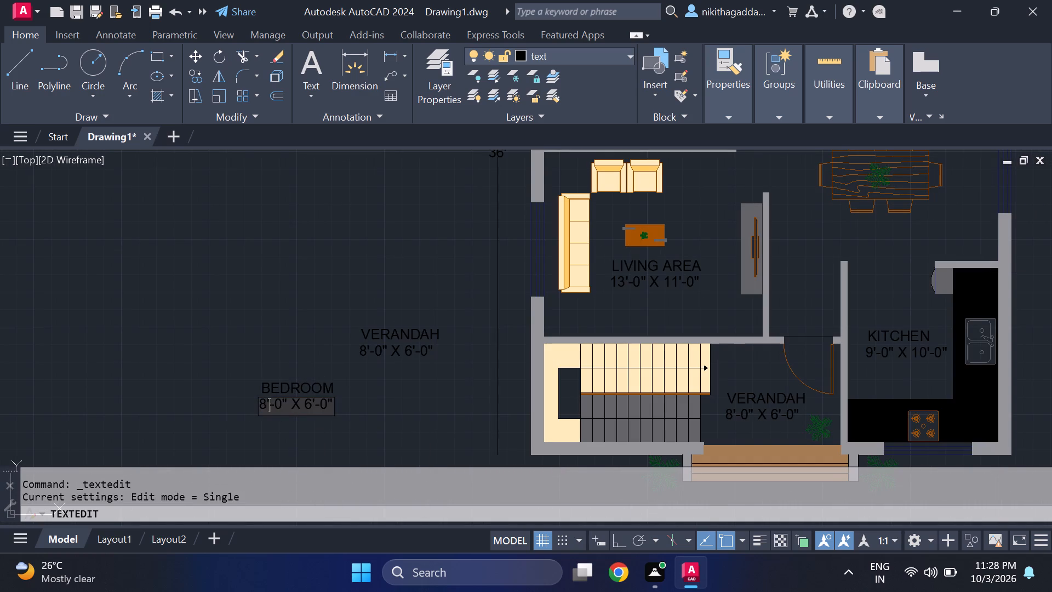
Set the size line of the remaining BEDROOM label outside the plan, below the spare VERANDAH label, to 11'-0" X 12'-0".
click(265, 403)
scroll(266, 405, up, 2)
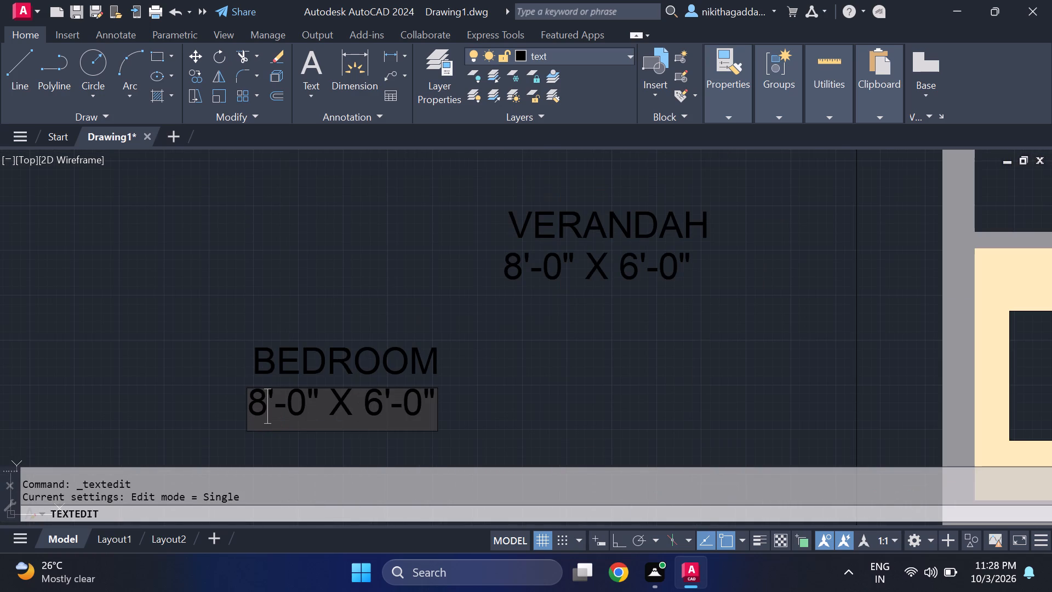
key(BackSpace)
text(11)
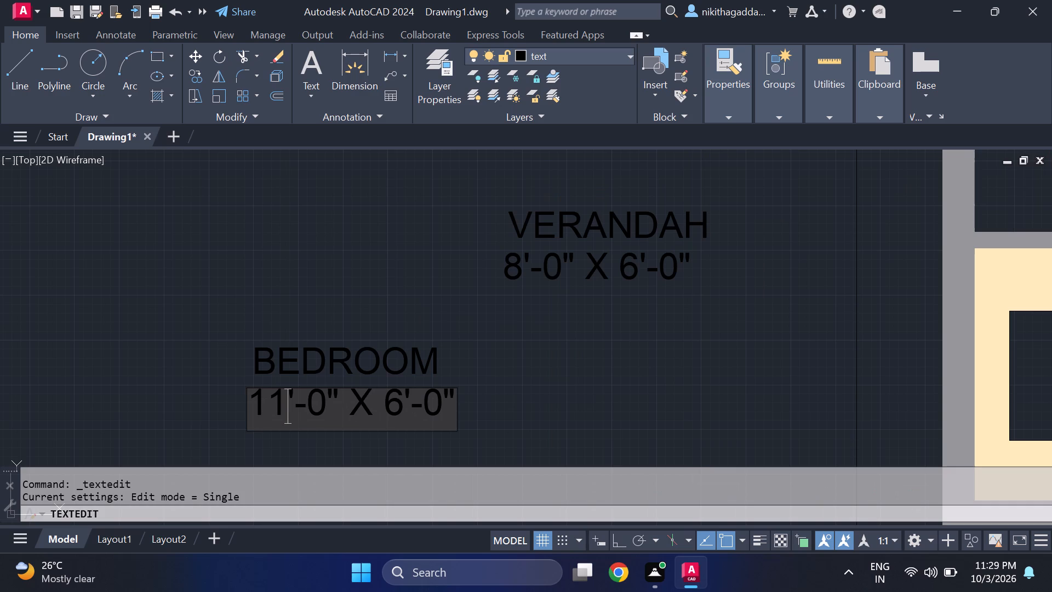
click(401, 406)
key(BackSpace)
text(12)
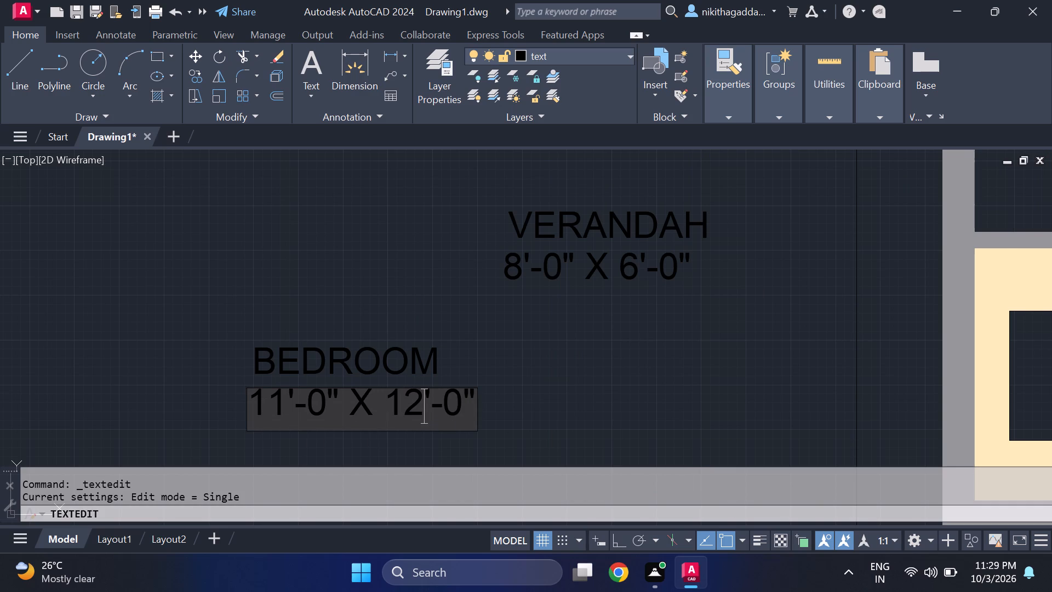
key(Return)
Move the remaining spare BEDROOM label with its 11'-0" X 12'-0" size line into the unlabelled bedroom at the plan's upper right, beside the bed.
scroll(402, 406, down, 2)
click(410, 371)
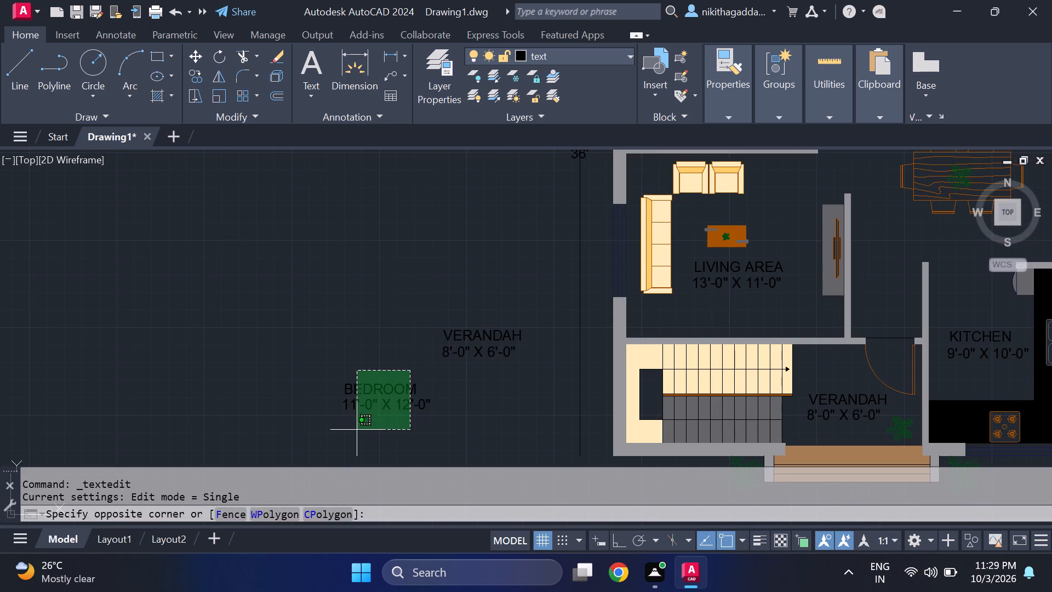
click(355, 431)
key(m)
key(Return)
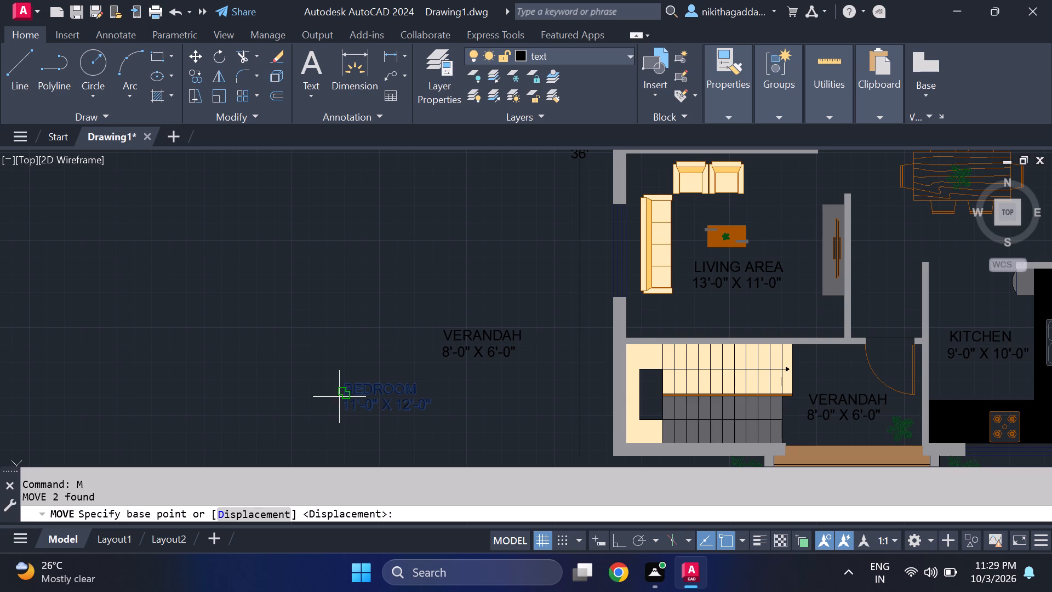
click(339, 392)
middle_drag(760, 289, 428, 381)
scroll(600, 290, down, 4)
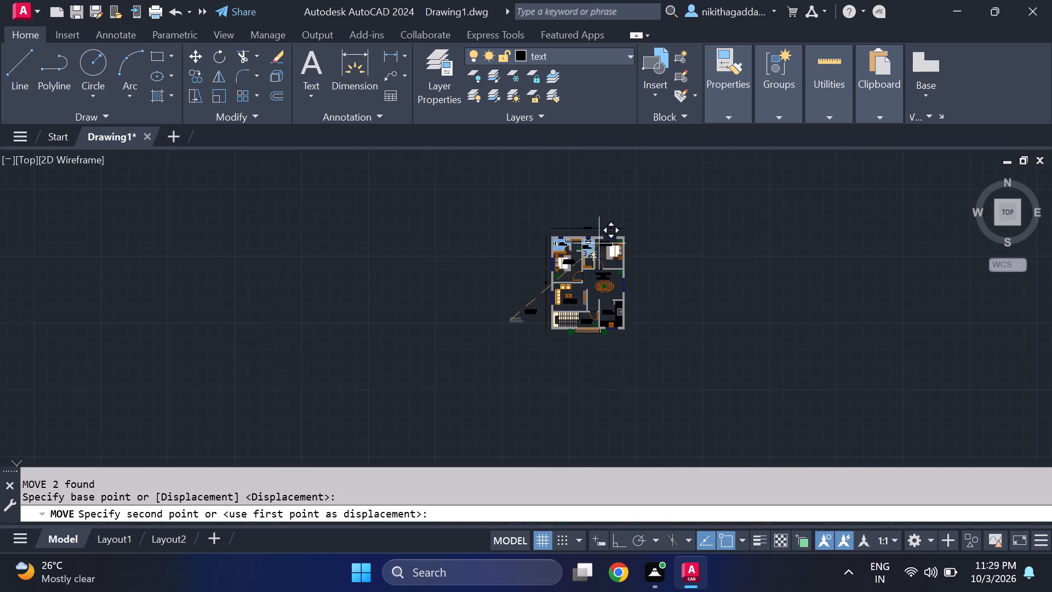
scroll(599, 243, up, 4)
scroll(633, 354, up, 2)
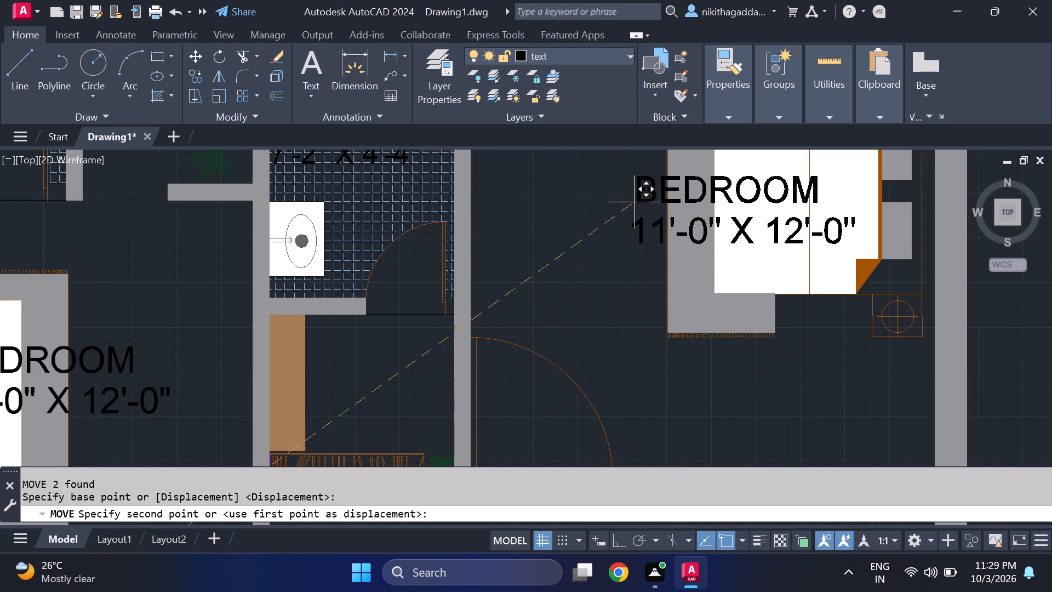
middle_click(628, 197)
middle_drag(628, 209, 625, 243)
click(601, 184)
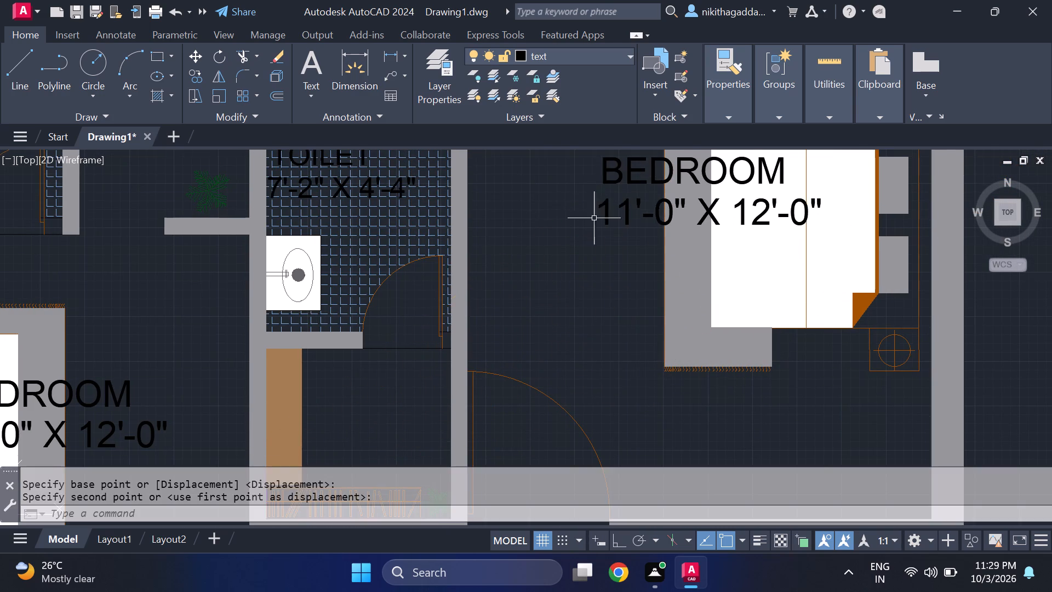
Delete the 8'-0" X 6'-0" size line under the spare VERANDAH label outside the plan.
scroll(591, 243, down, 4)
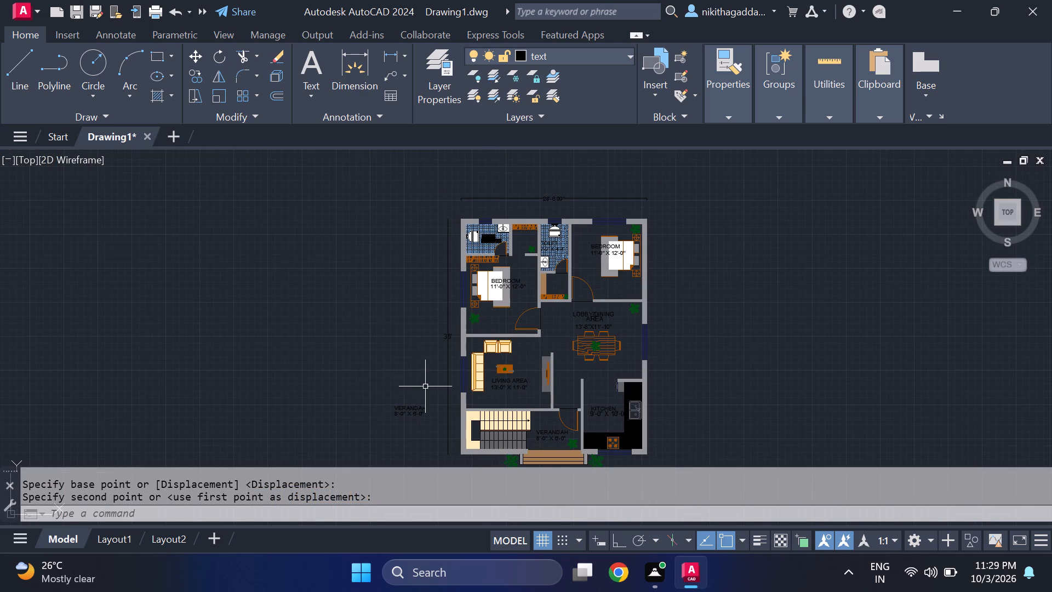
scroll(425, 388, up, 2)
middle_drag(426, 399, 468, 294)
scroll(472, 313, down, 1)
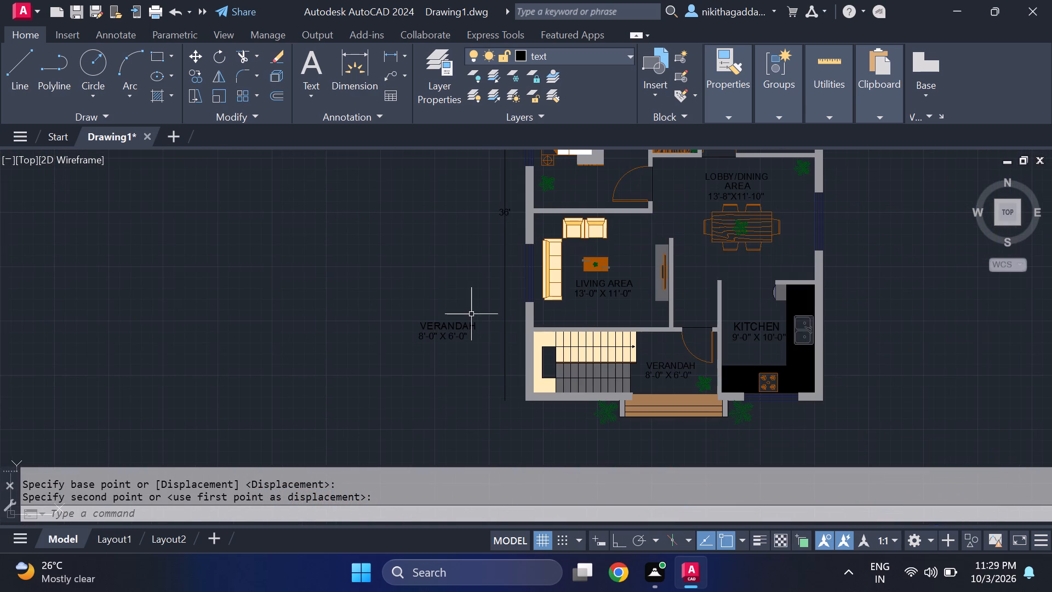
middle_drag(527, 262, 506, 305)
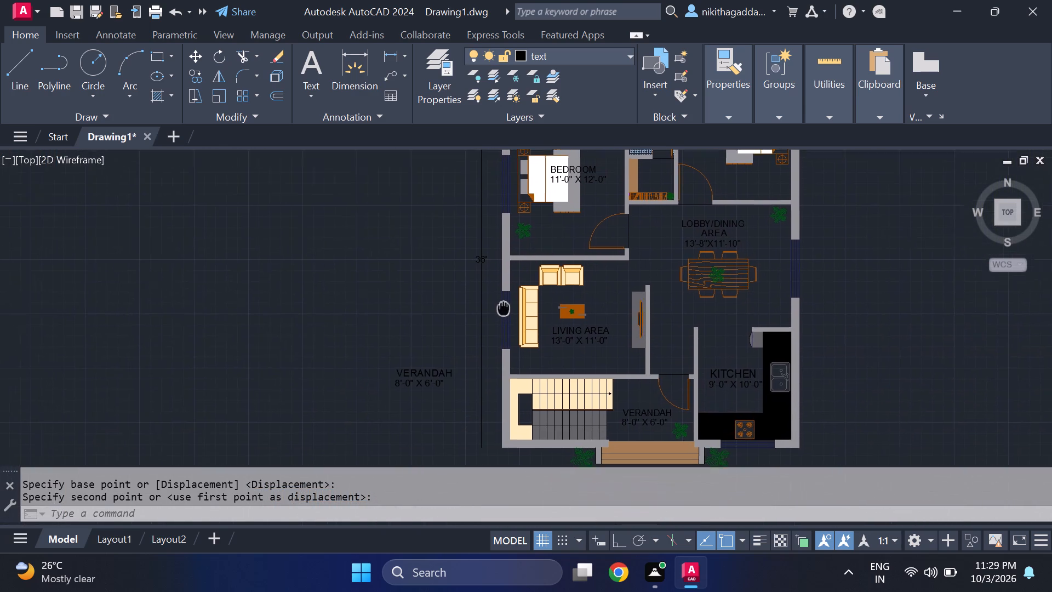
middle_drag(506, 305, 508, 303)
scroll(432, 388, up, 1)
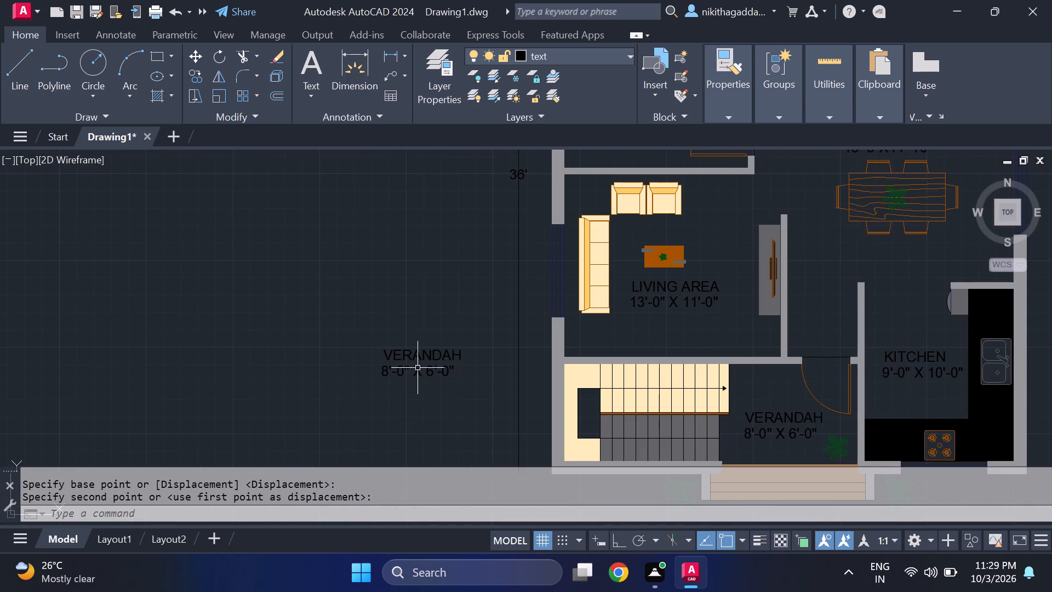
click(418, 368)
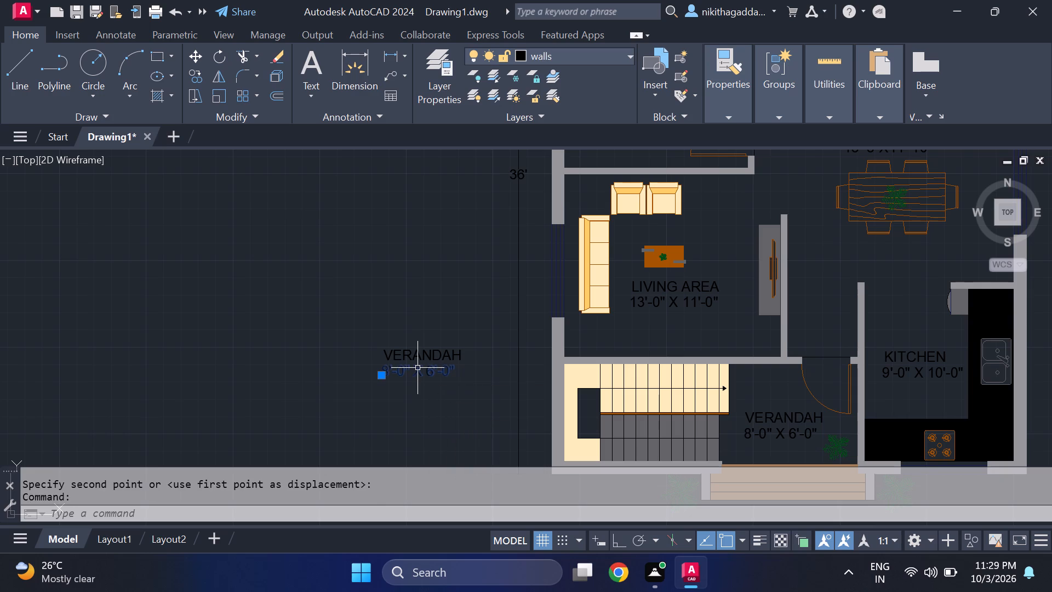
key(Delete)
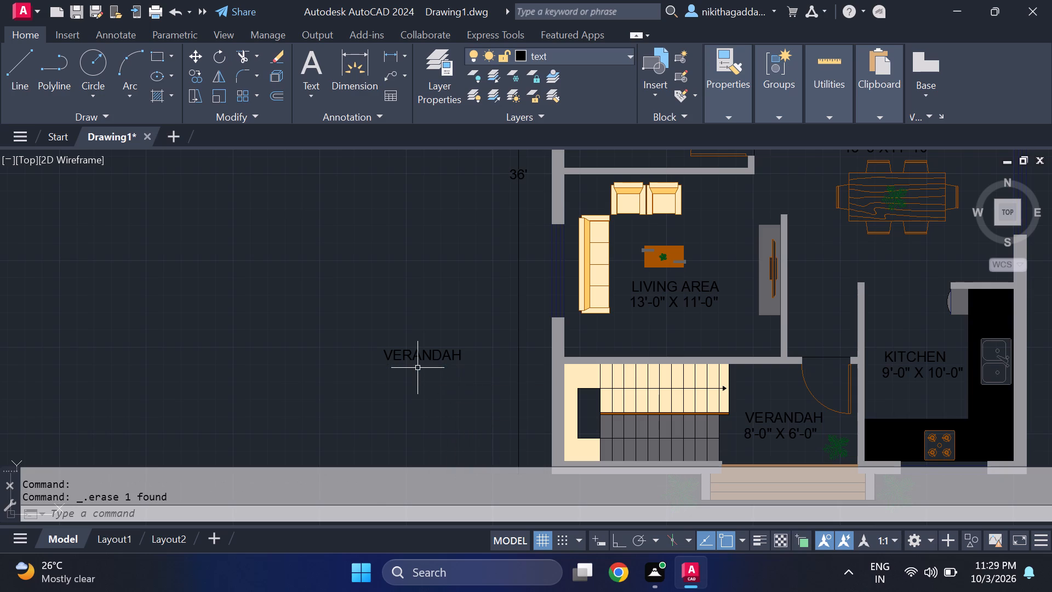
Change the text of the spare VERANDAH label outside the plan to 4' DRESS.
double_click(418, 354)
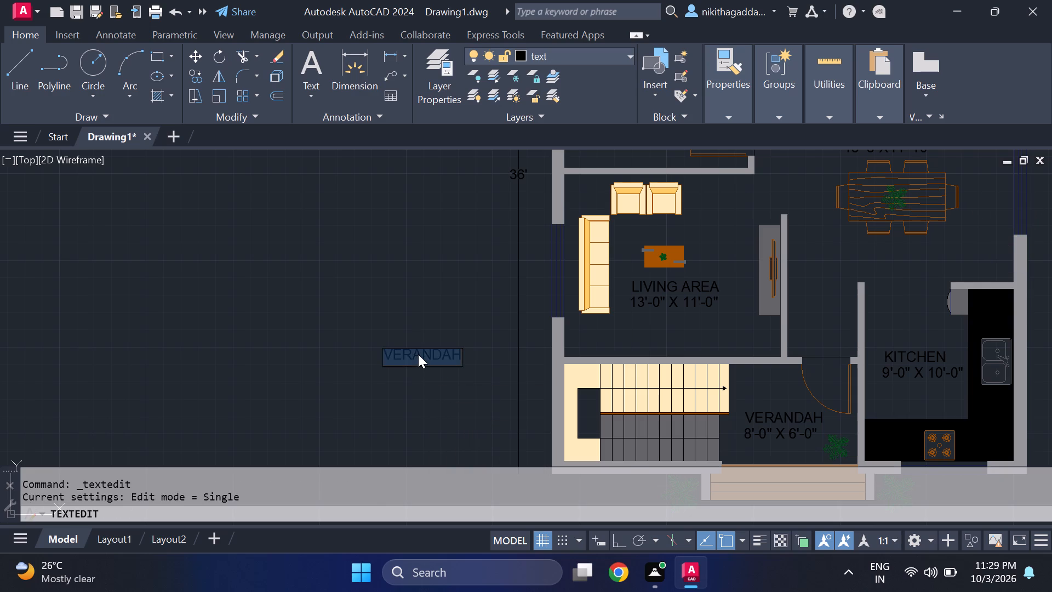
scroll(418, 354, up, 3)
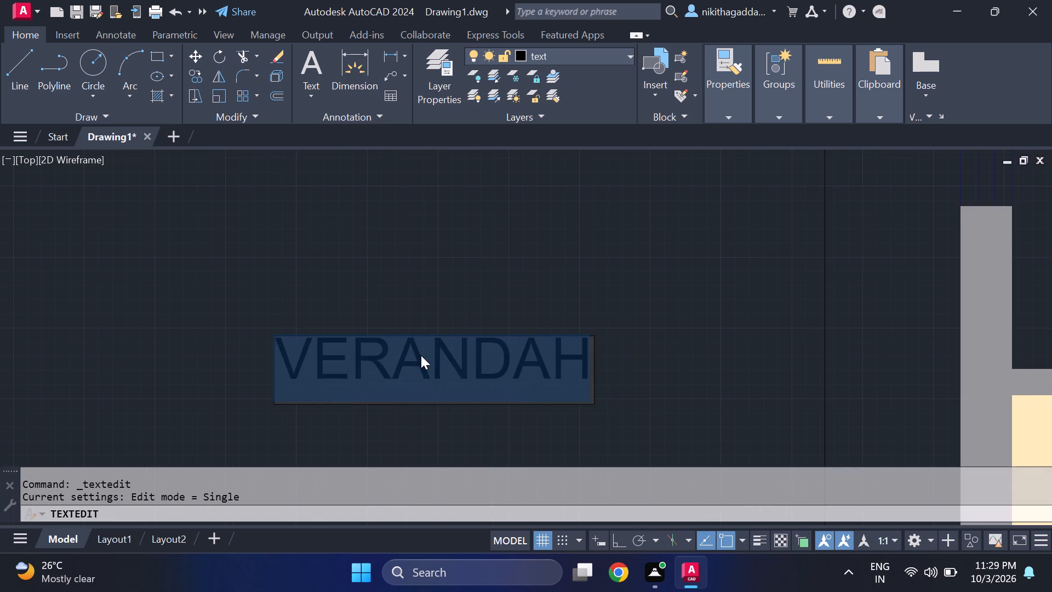
key(Delete)
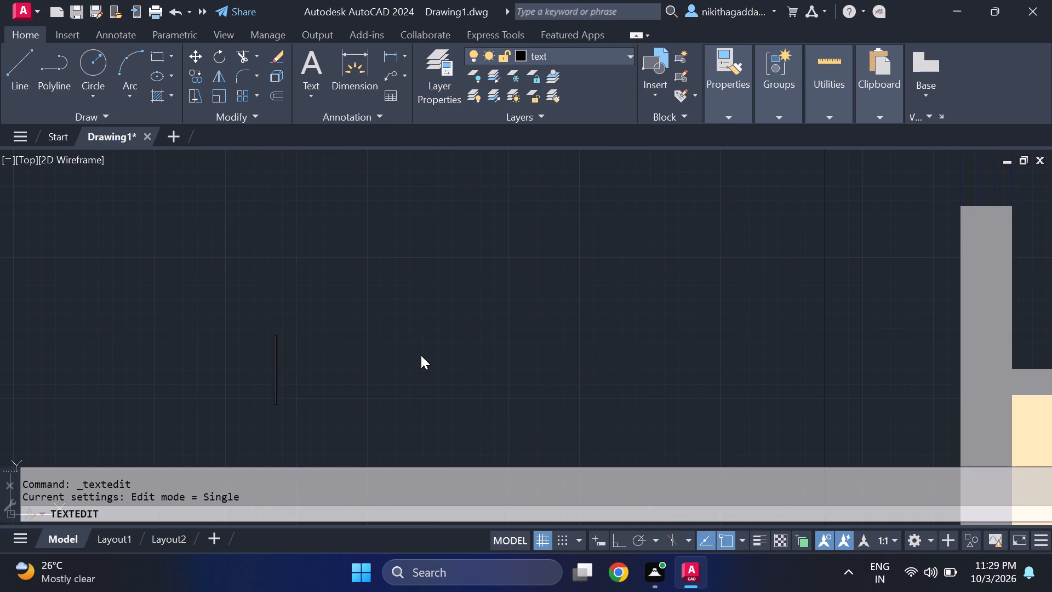
text(4;)
key(BackSpace)
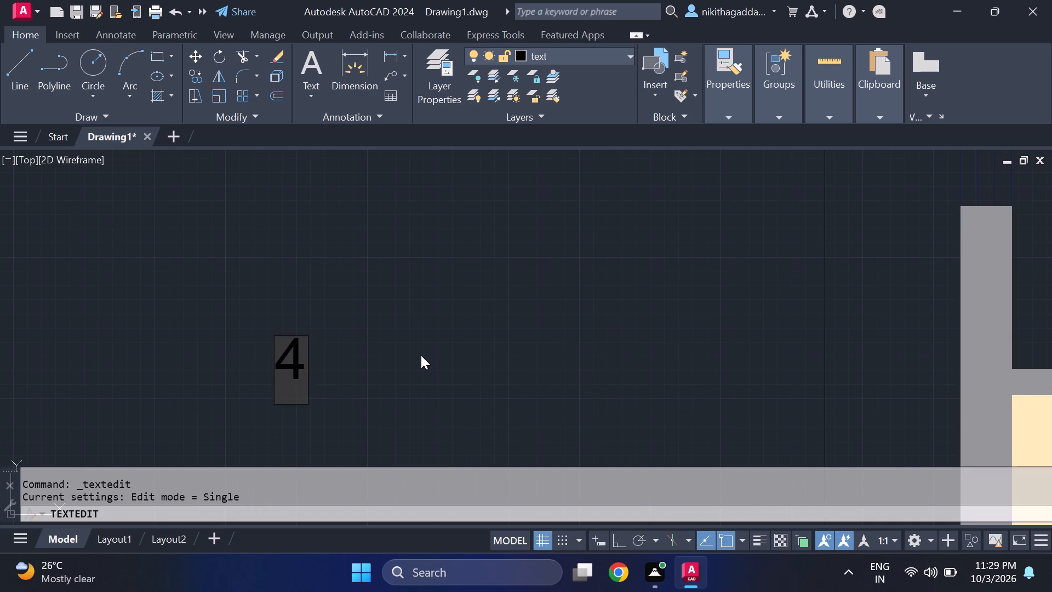
key(apostrophe)
key(space)
text(DRESS)
key(Return)
Move the 4' DRESS label into the small dressing area directly below the 7'-2" X 4'-4" toilet.
scroll(421, 352, down, 2)
click(475, 319)
click(344, 409)
key(m)
key(Return)
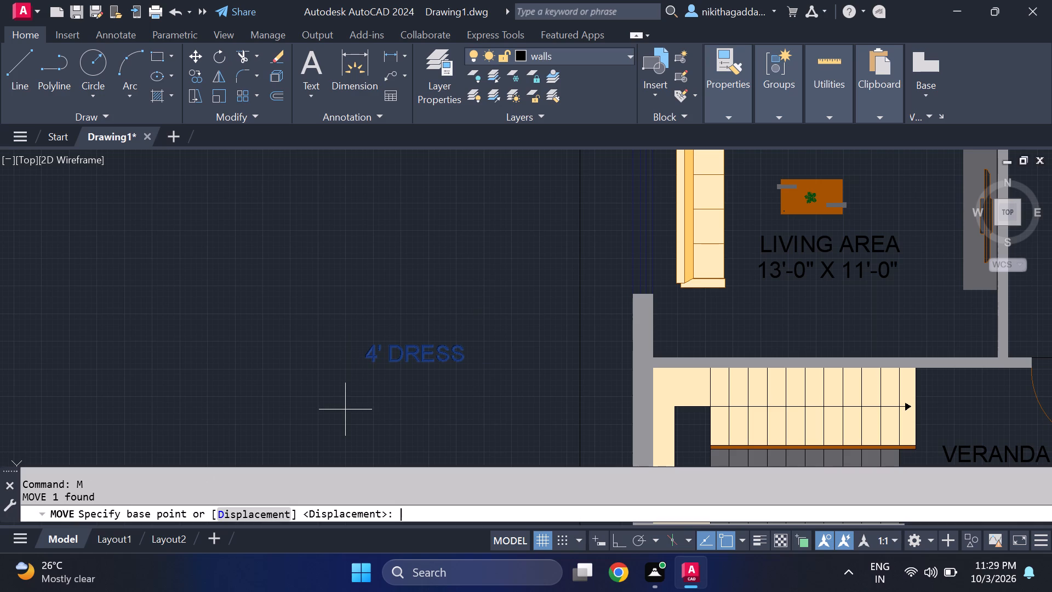
click(360, 355)
scroll(801, 272, down, 3)
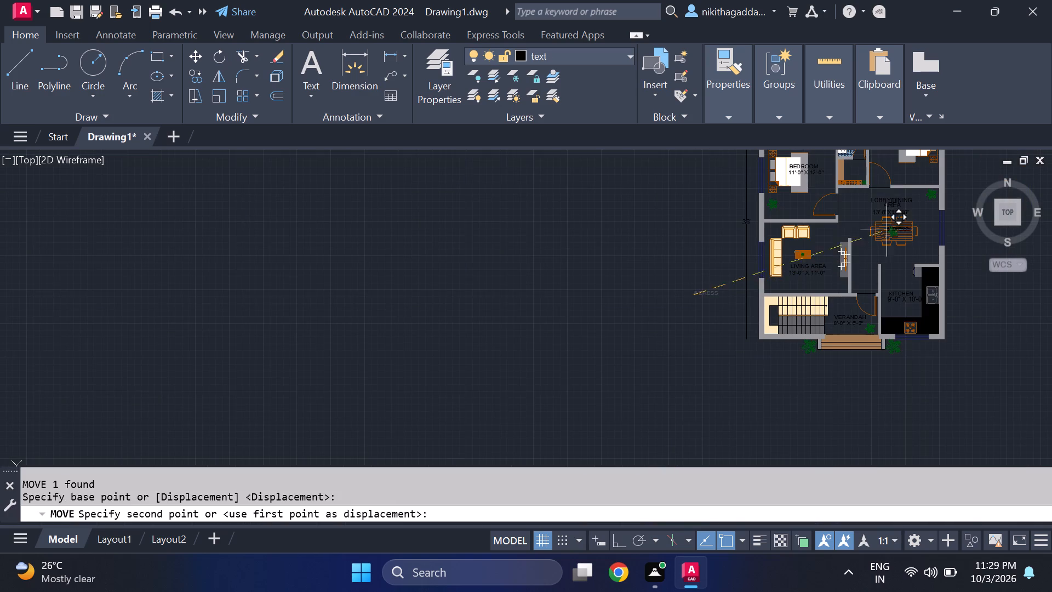
middle_drag(888, 208, 840, 290)
scroll(805, 243, up, 4)
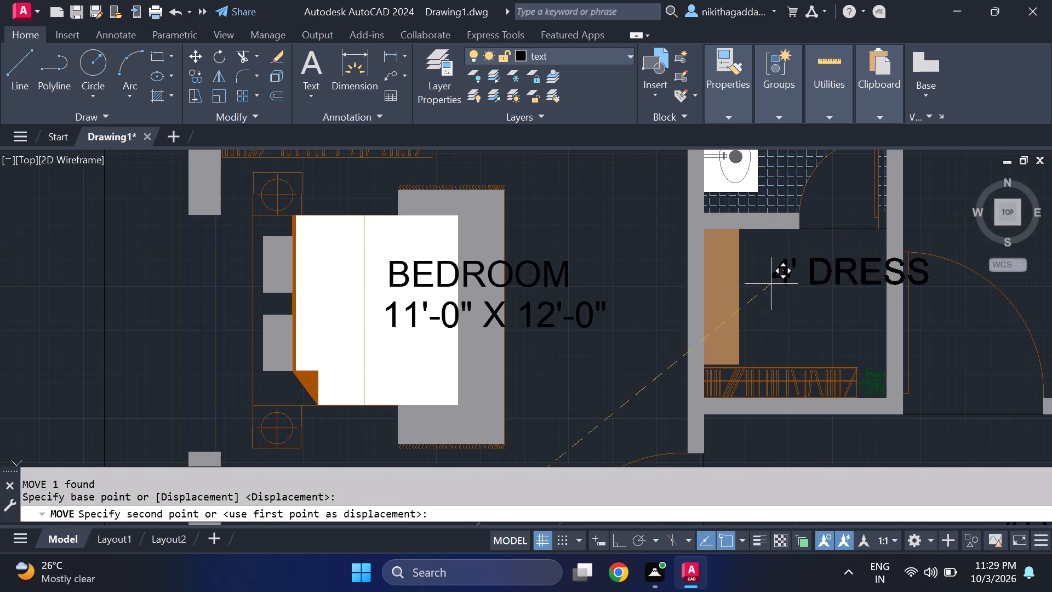
scroll(712, 309, up, 2)
click(712, 309)
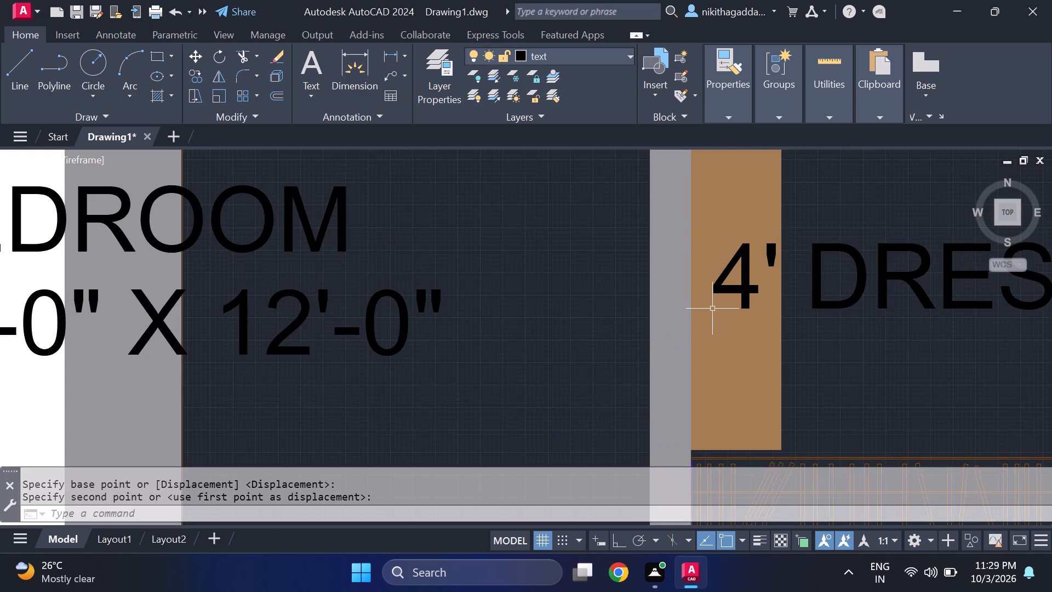
Review the room labels across the whole floor plan.
scroll(719, 308, down, 5)
middle_click(601, 303)
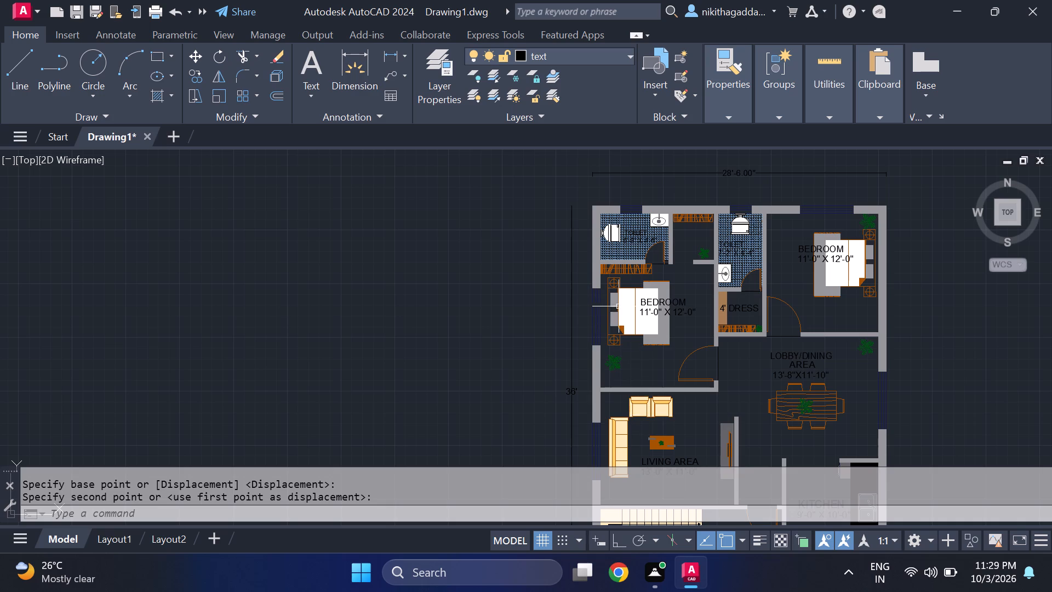
scroll(687, 356, down, 2)
scroll(725, 406, up, 2)
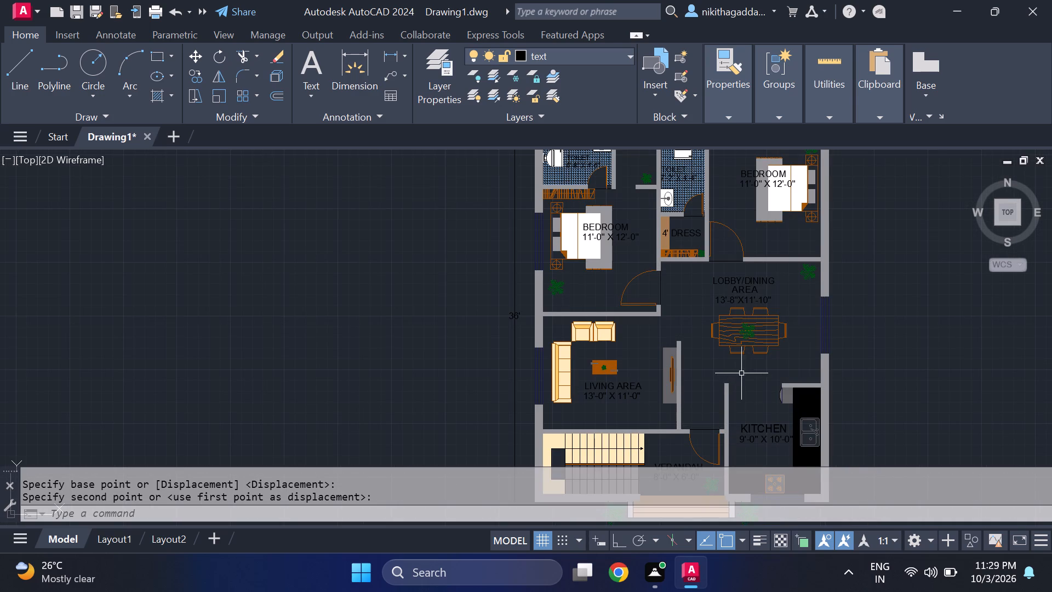
middle_drag(733, 350, 728, 343)
middle_drag(728, 343, 723, 333)
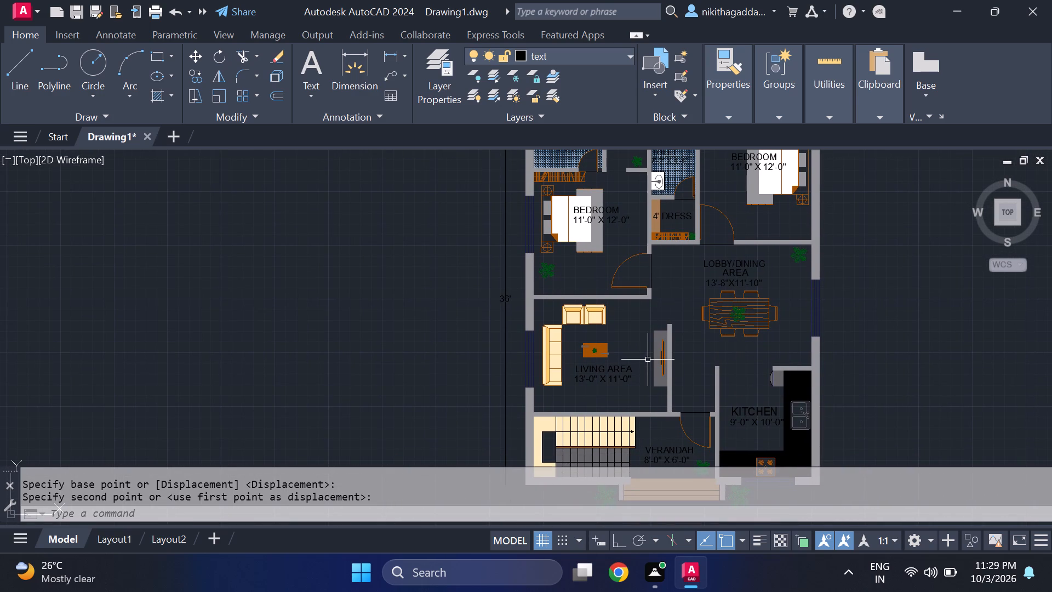
scroll(647, 365, down, 2)
scroll(645, 373, up, 1)
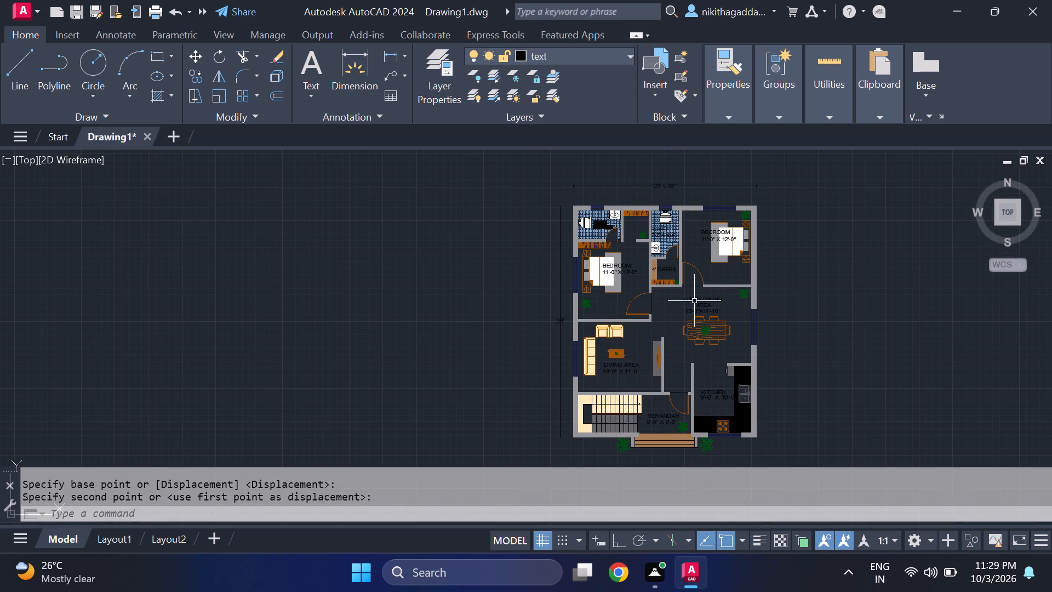
middle_drag(699, 306, 706, 356)
Copy the 4' DRESS label into the other dressing area, between the two toilets at the top of the plan.
scroll(705, 356, up, 1)
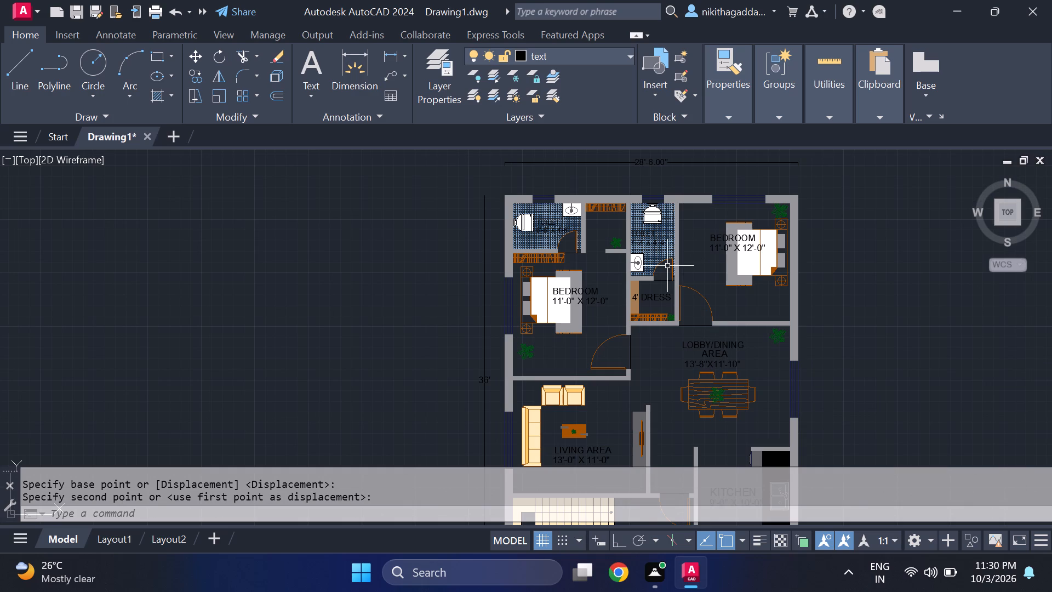
scroll(652, 345, up, 1)
click(666, 267)
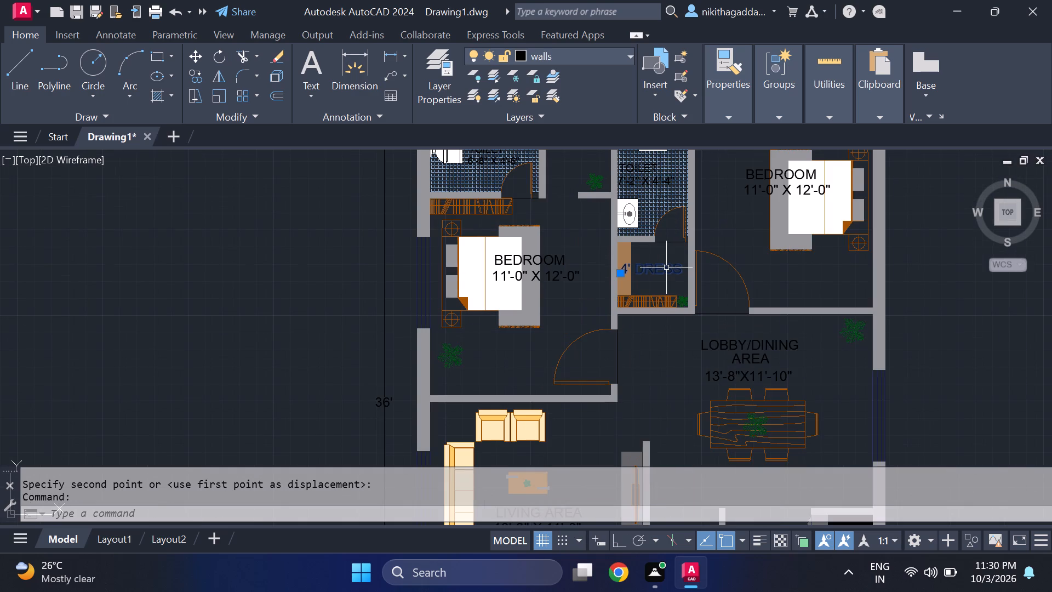
text(CO)
key(Return)
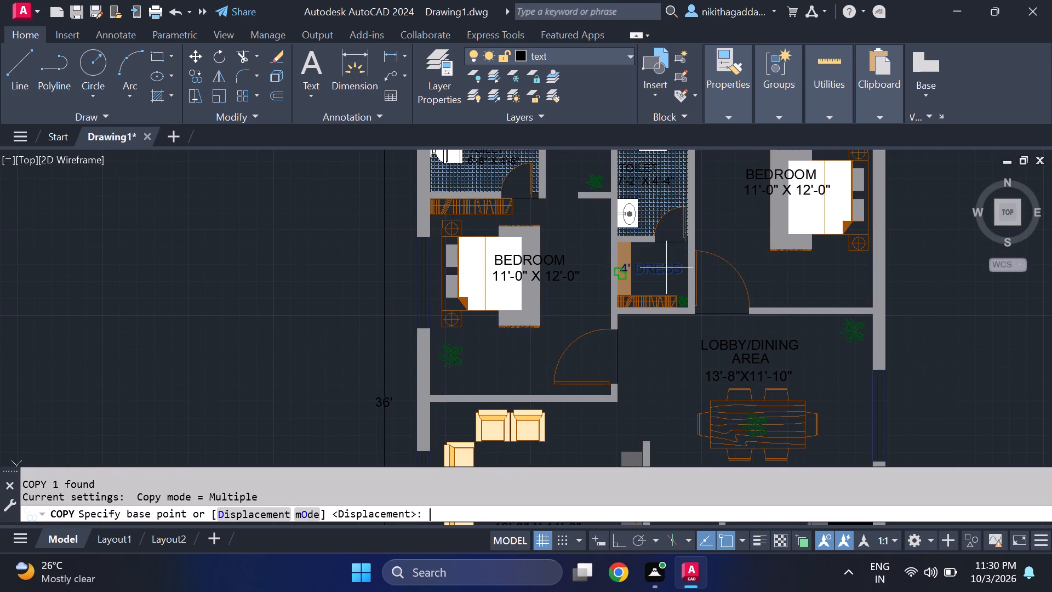
click(622, 275)
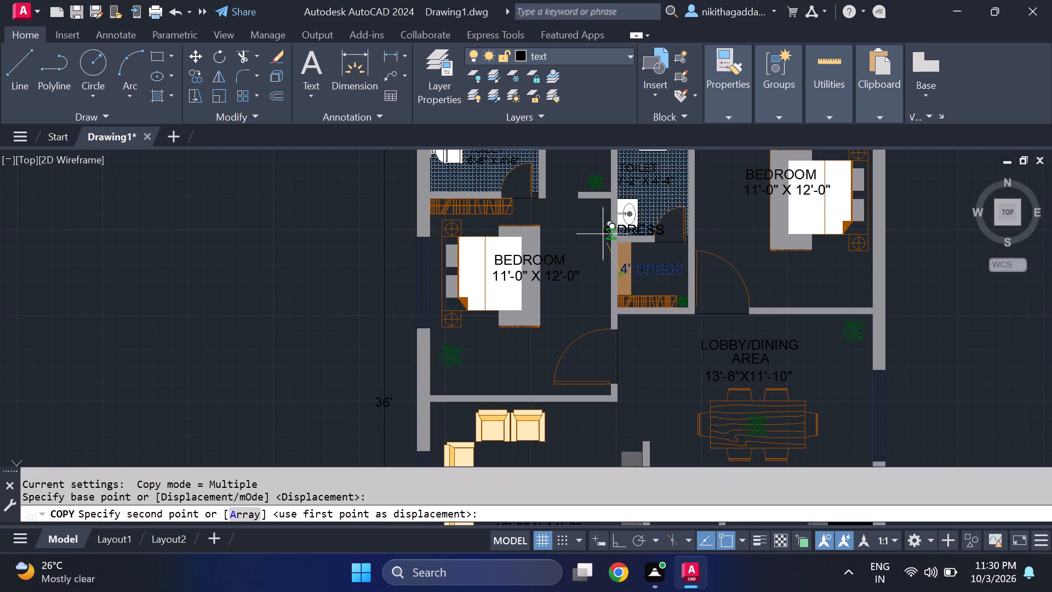
middle_drag(578, 215, 577, 409)
scroll(574, 374, up, 2)
scroll(526, 331, up, 2)
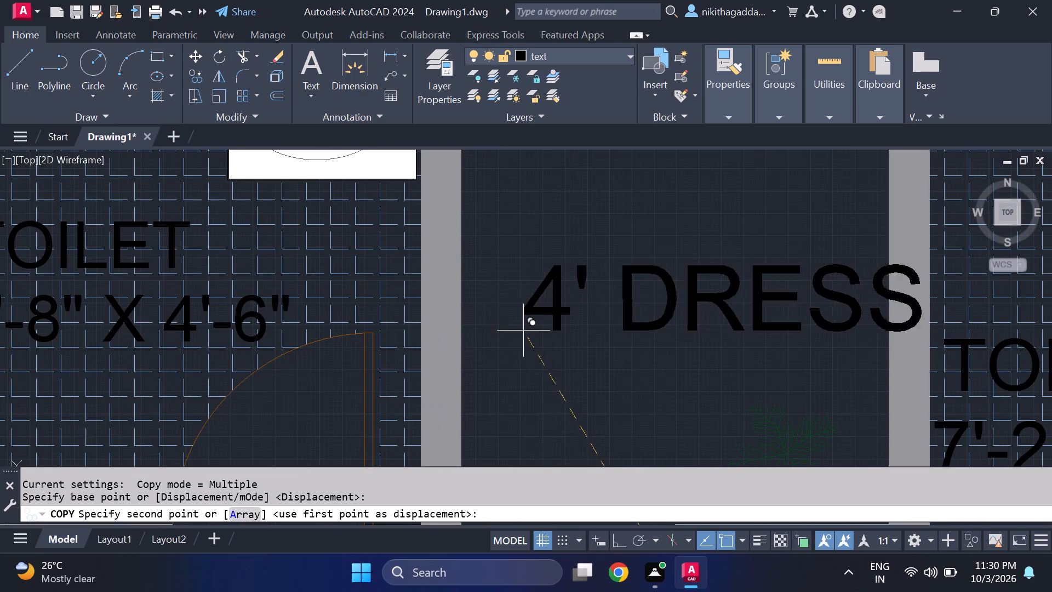
click(469, 339)
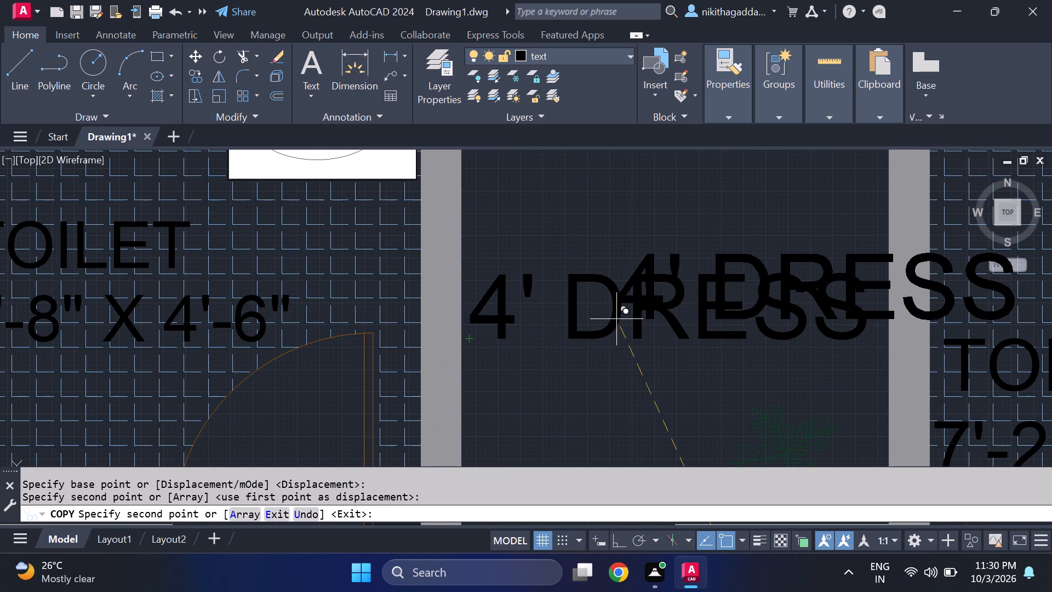
key(Escape)
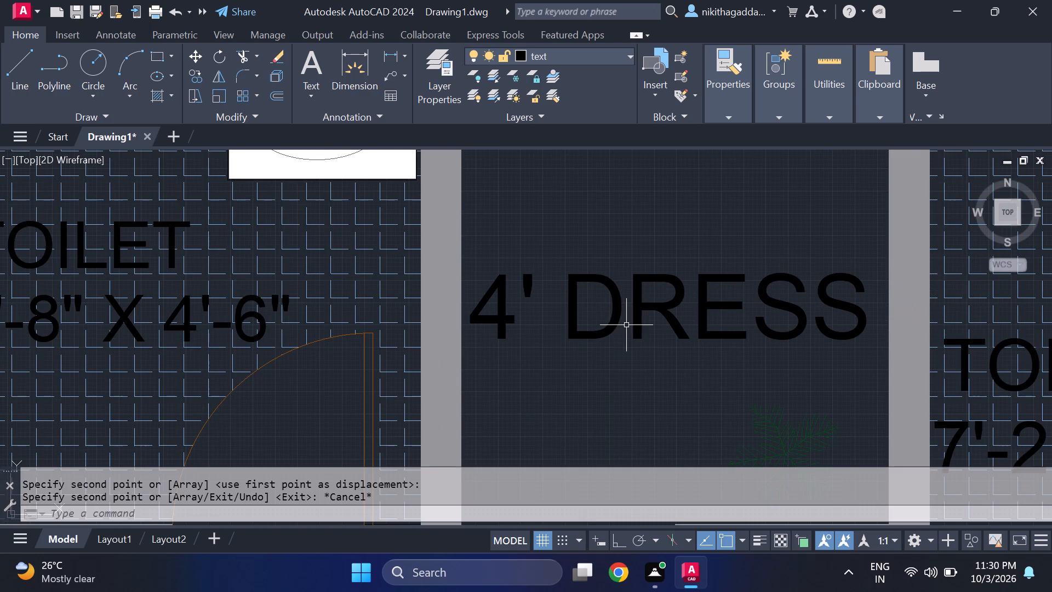
Examine the whole floor plan with the room labels in place.
scroll(621, 346, down, 3)
scroll(731, 400, down, 2)
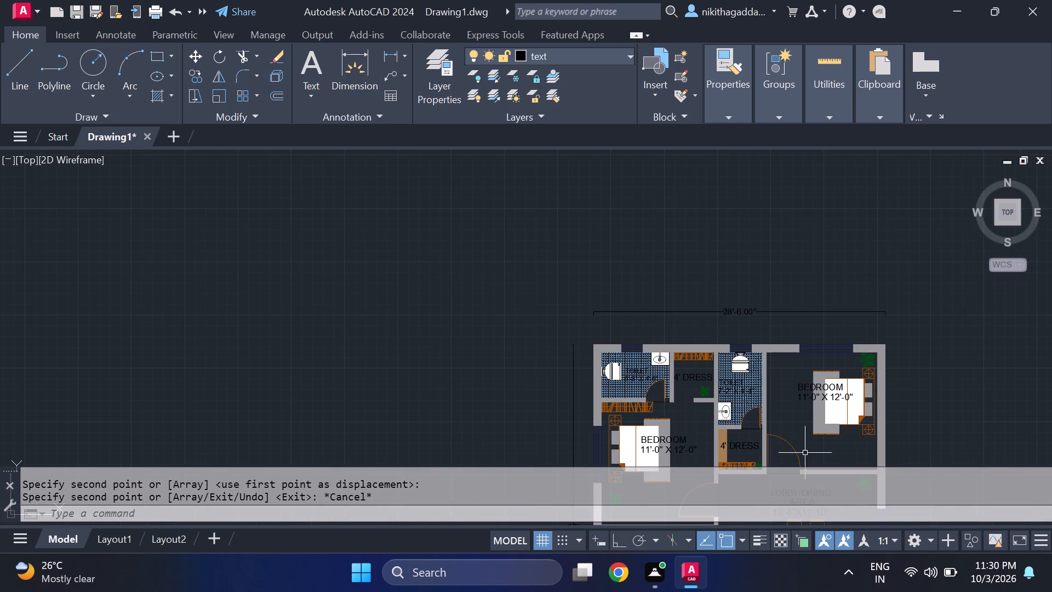
middle_drag(802, 452, 697, 281)
scroll(685, 299, down, 1)
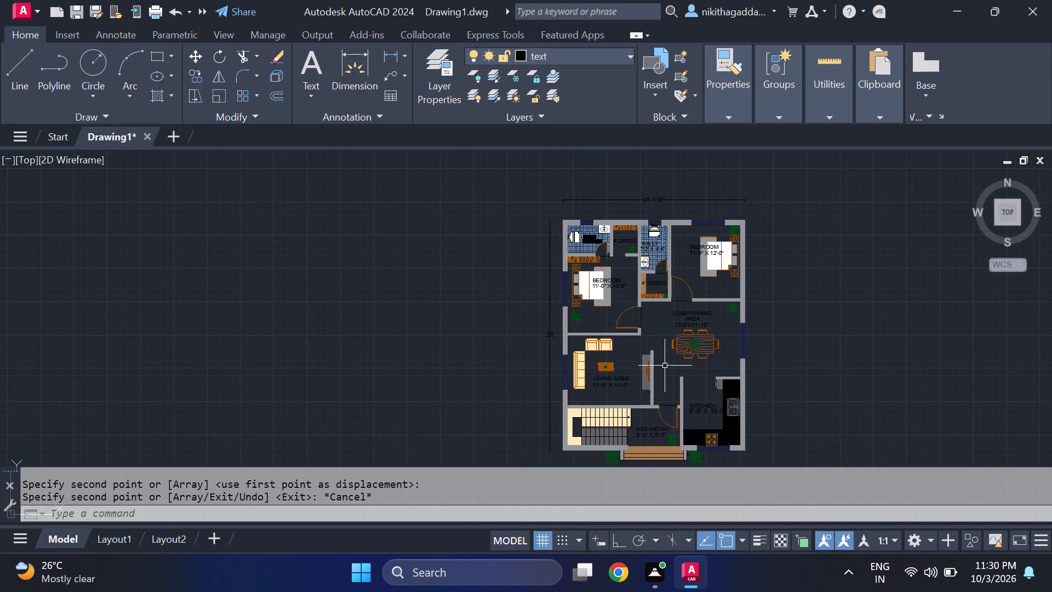
middle_click(525, 367)
scroll(747, 363, down, 2)
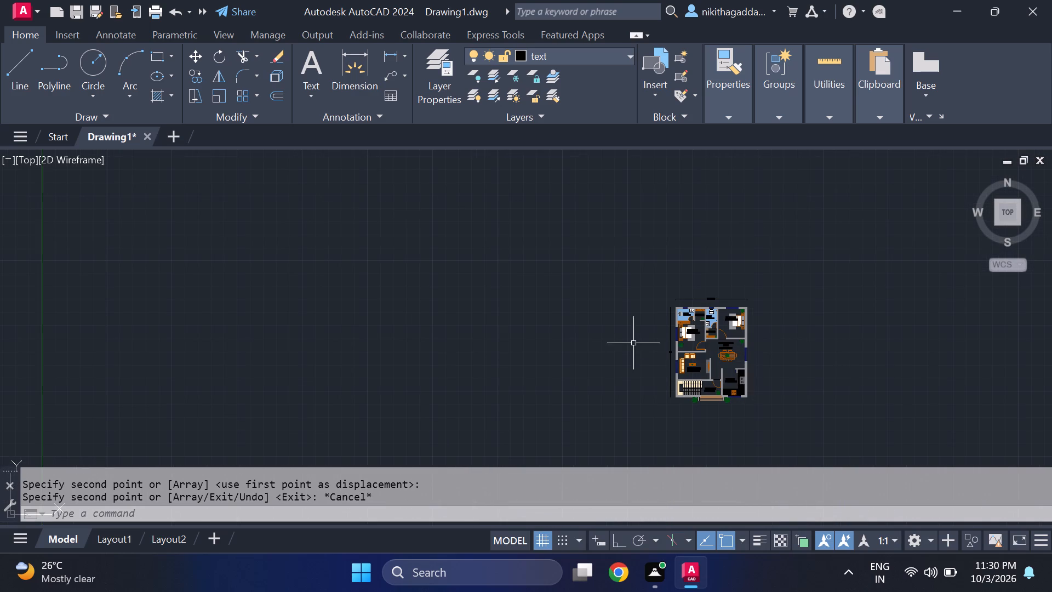
middle_drag(835, 371, 609, 373)
scroll(533, 368, up, 3)
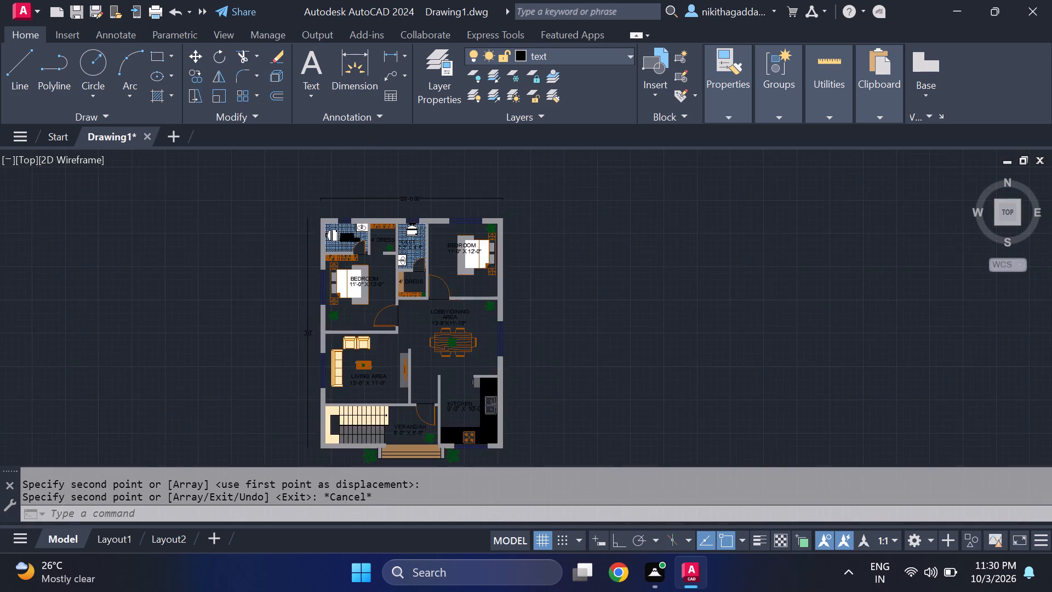
middle_drag(451, 375, 610, 355)
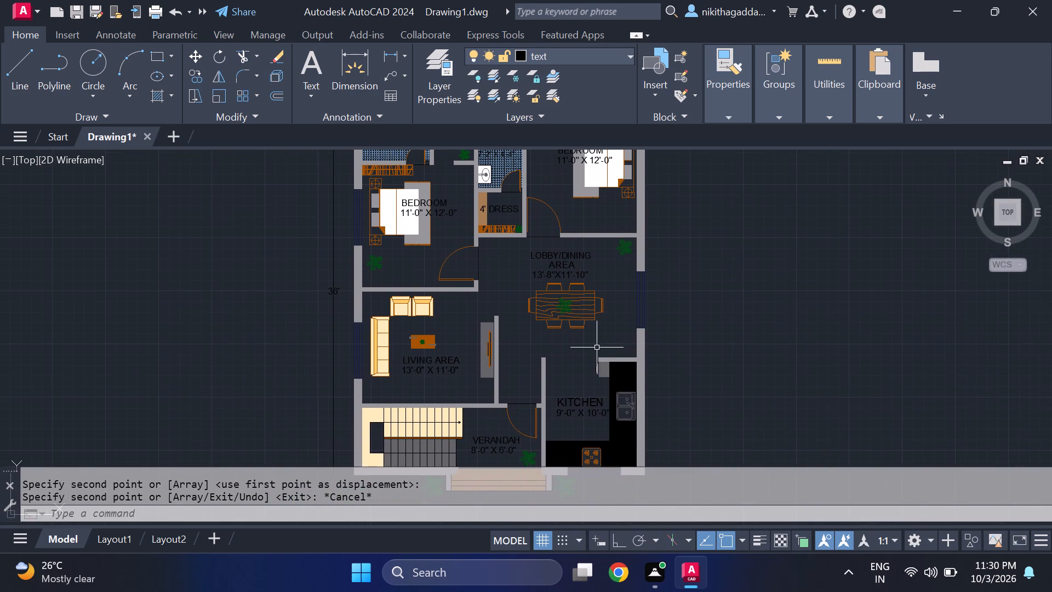
Switch to Layout1 and delete the existing viewport from its sheet.
scroll(697, 306, up, 1)
scroll(689, 317, down, 1)
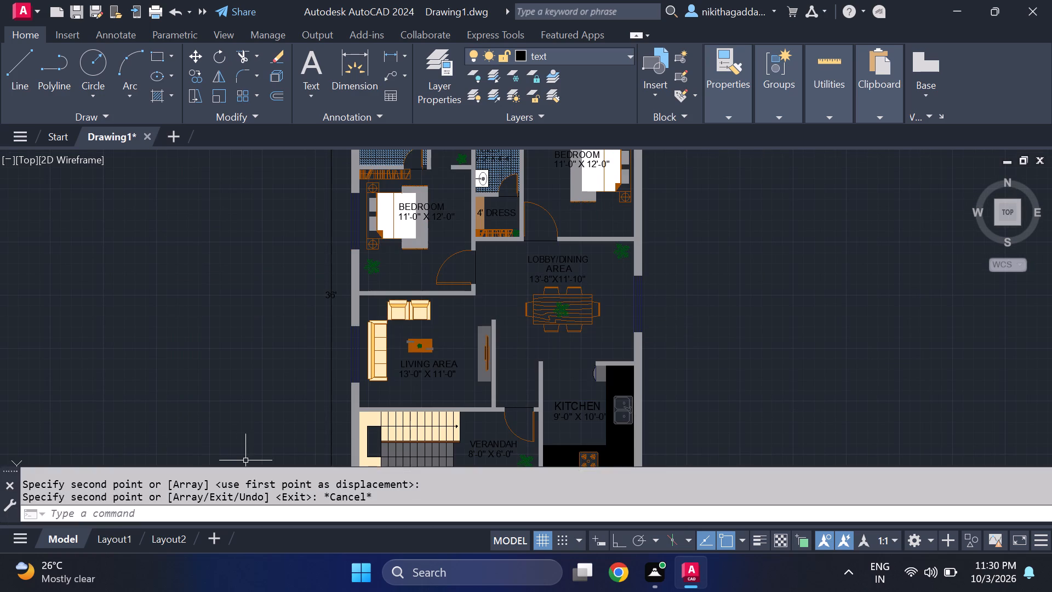
click(110, 542)
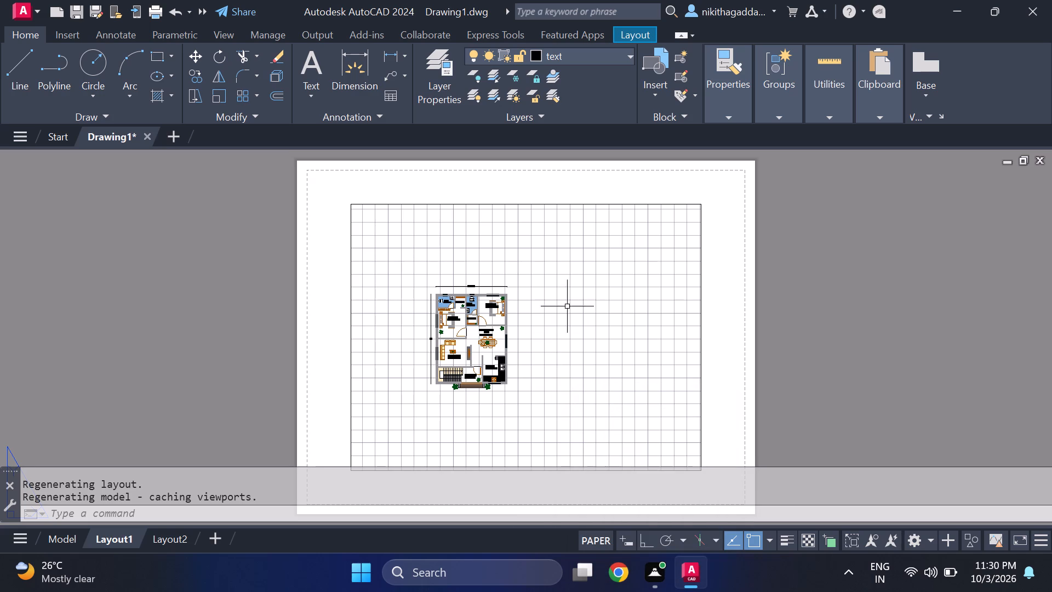
drag(691, 191, 675, 206)
click(426, 389)
key(Delete)
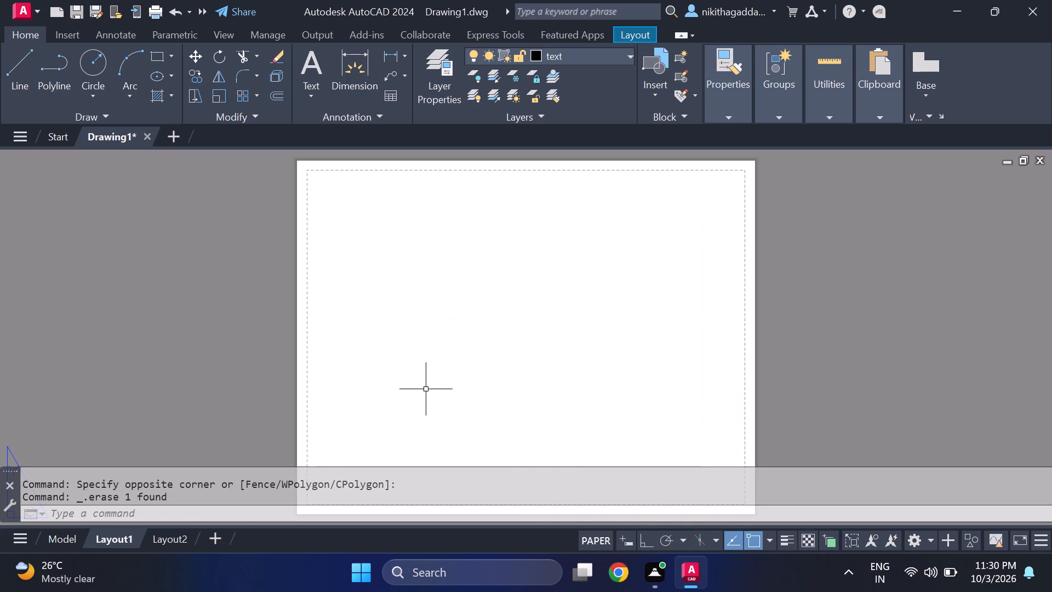
Modify Layout1's page setup to use the DWG To PDF.pc3 plotter.
scroll(411, 417, down, 2)
middle_drag(441, 414, 432, 385)
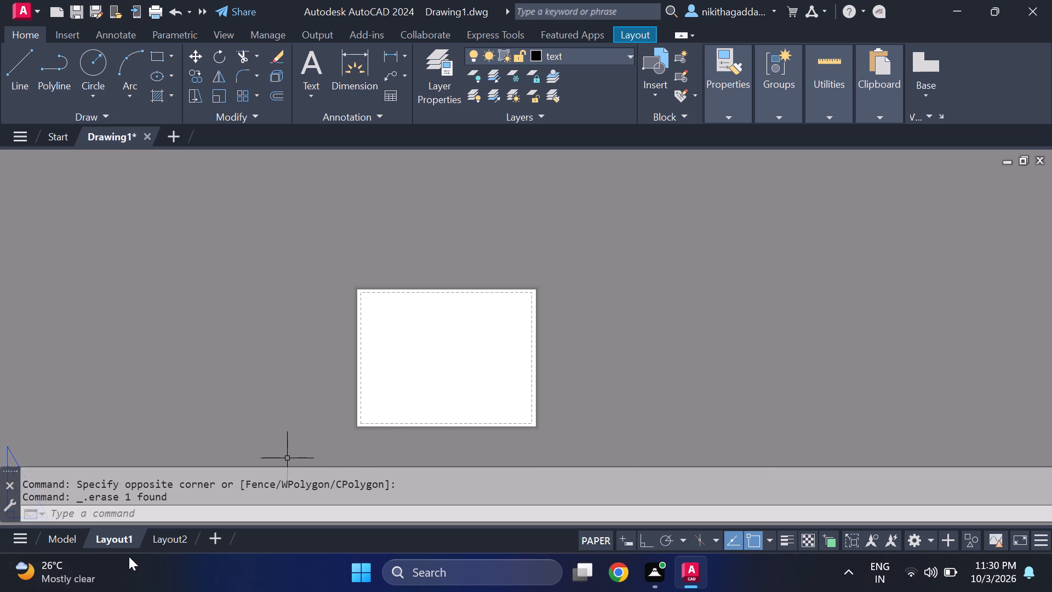
right_click(115, 536)
click(240, 299)
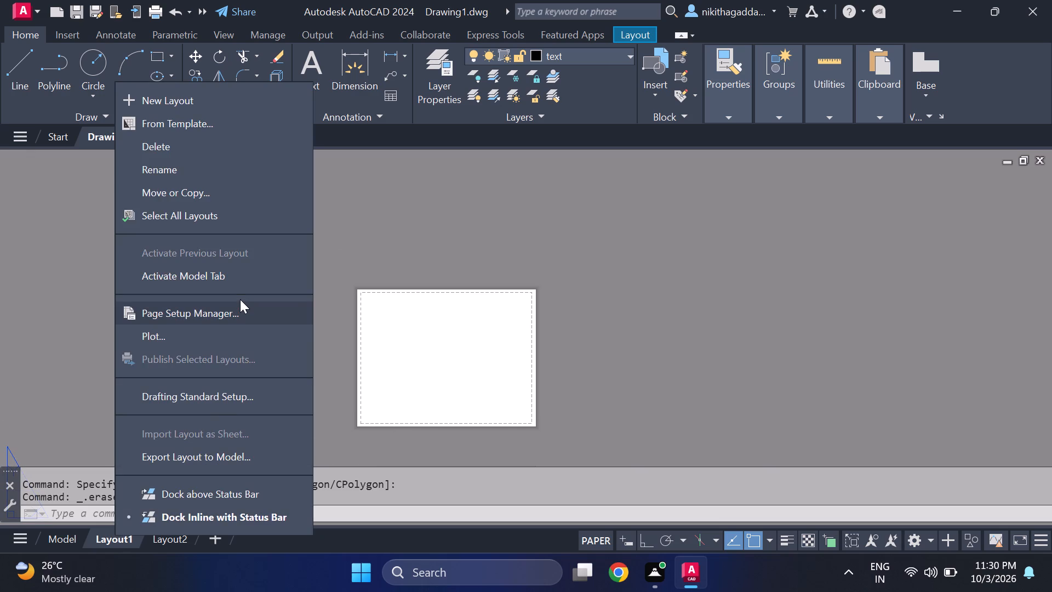
click(203, 311)
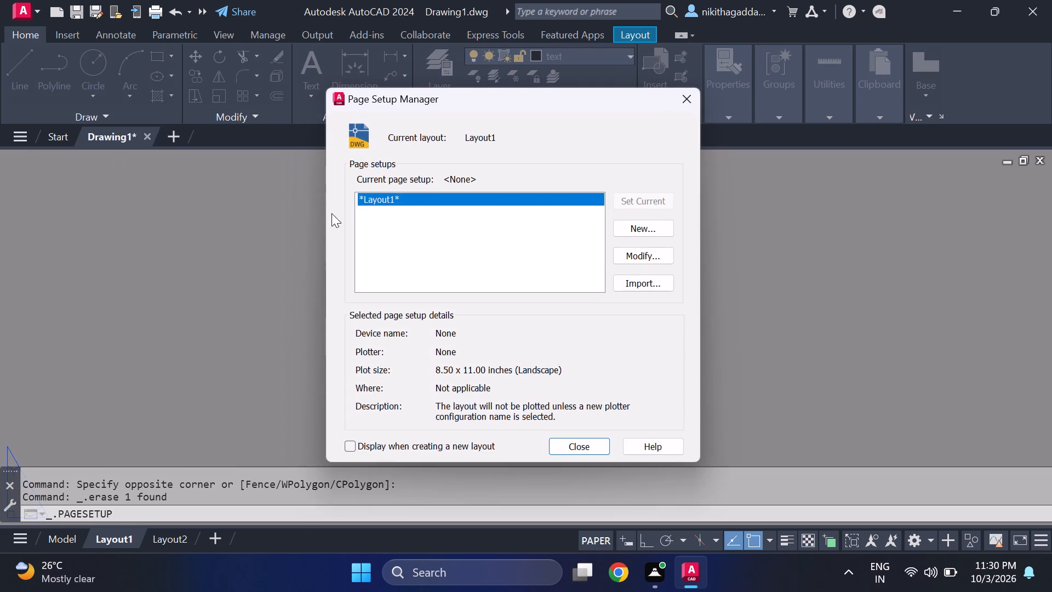
click(645, 252)
click(423, 162)
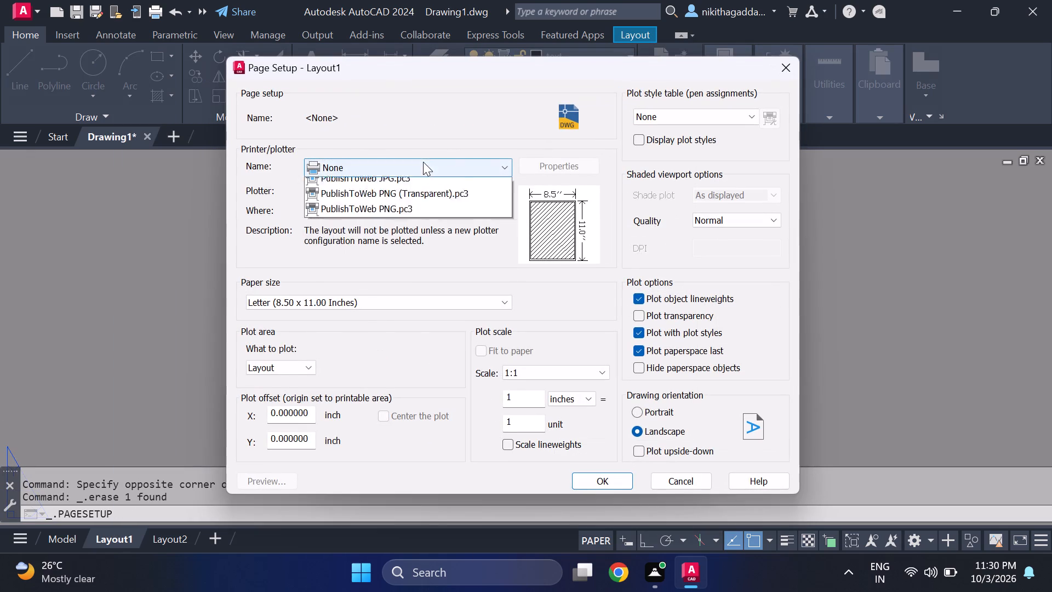
click(360, 339)
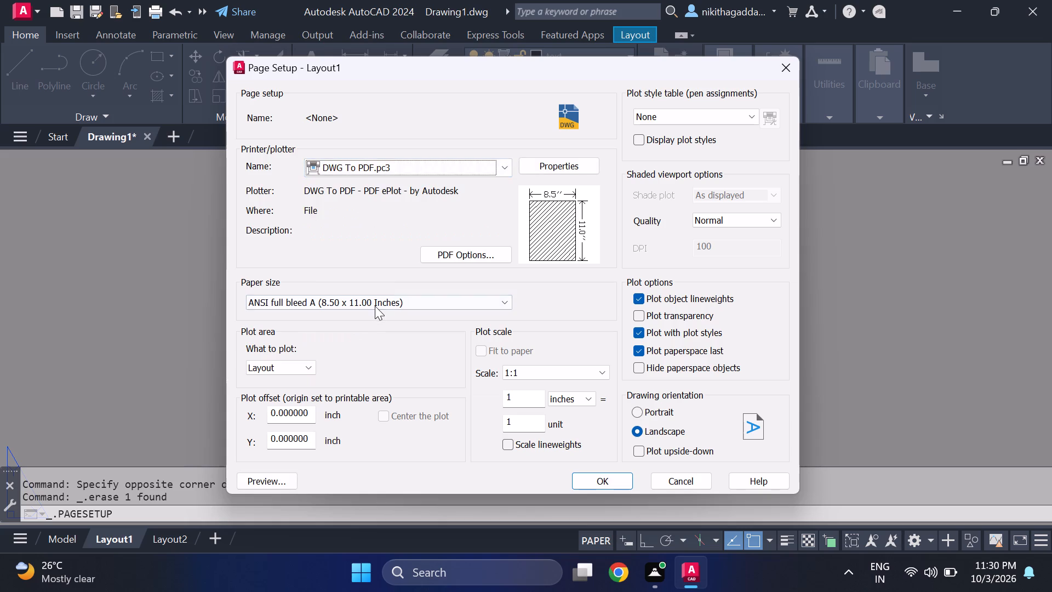
Set the paper size to ISO full bleed A4 (297.00 x 210.00 MM).
click(375, 306)
scroll(345, 292, down, 5)
scroll(332, 217, down, 10)
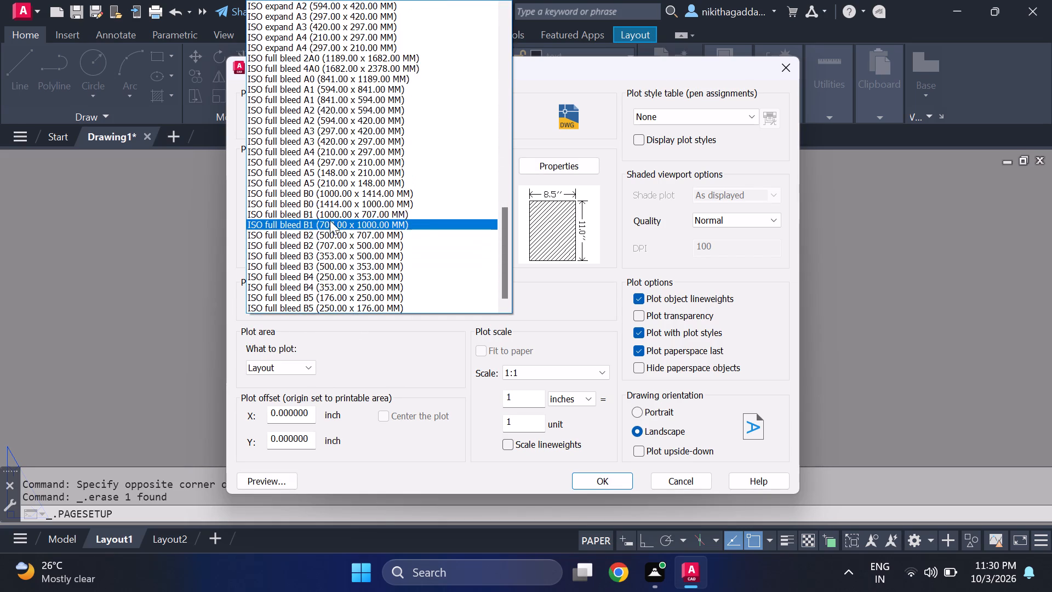
scroll(301, 226, down, 3)
scroll(322, 193, up, 4)
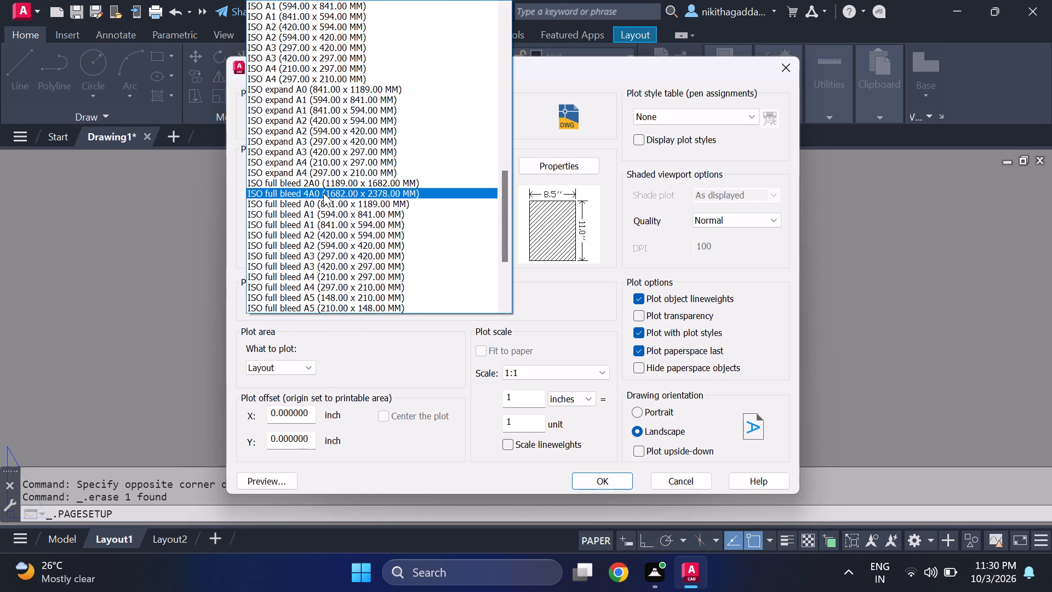
scroll(323, 193, up, 4)
scroll(322, 217, down, 9)
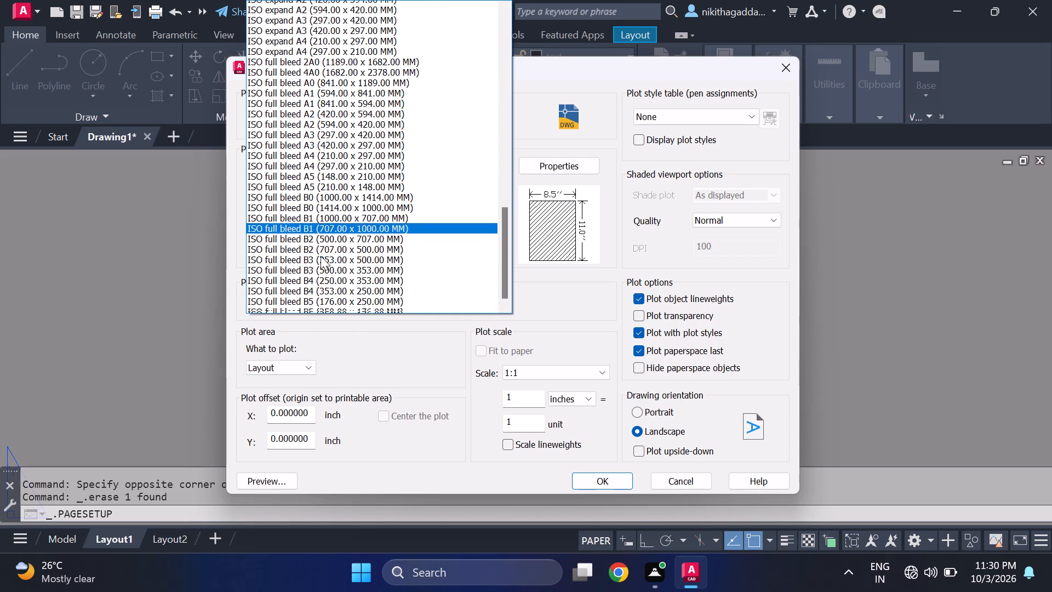
click(335, 163)
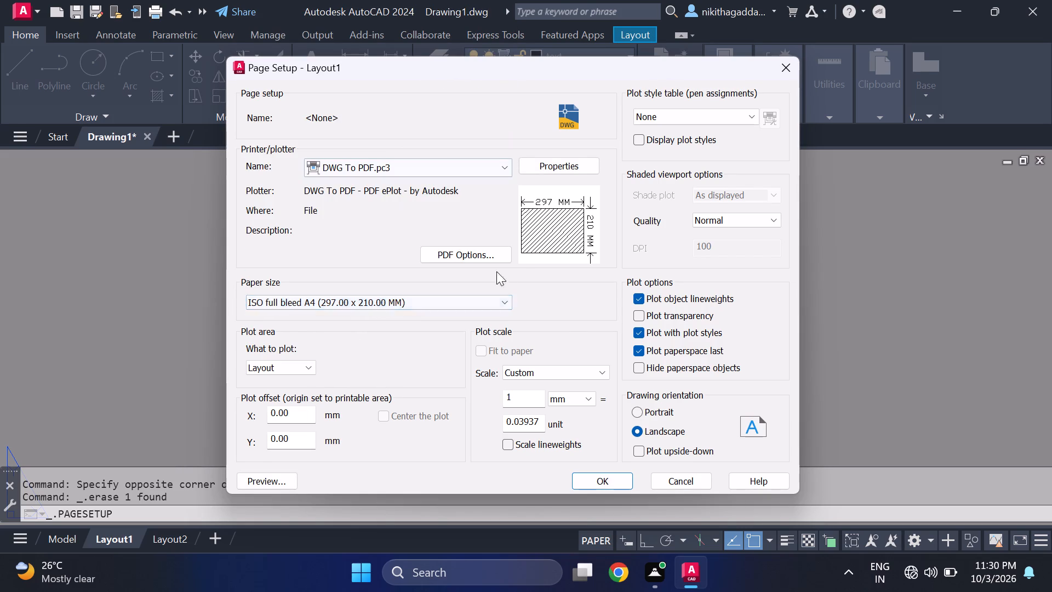
Set the plot scale to 1:1, apply the page setup to Layout1 and close the Page Setup Manager.
drag(538, 375, 534, 369)
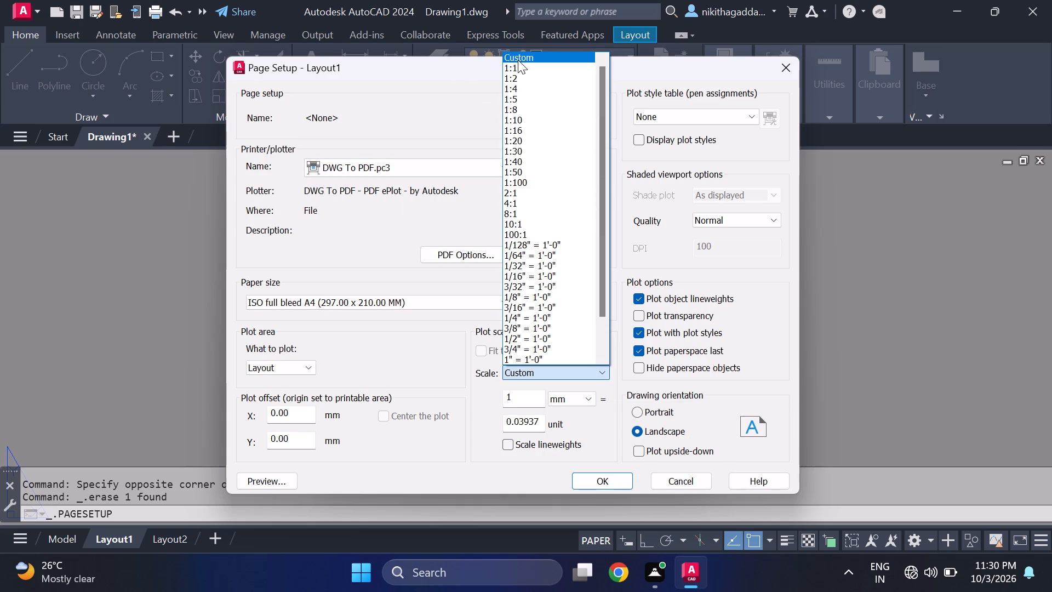
click(519, 63)
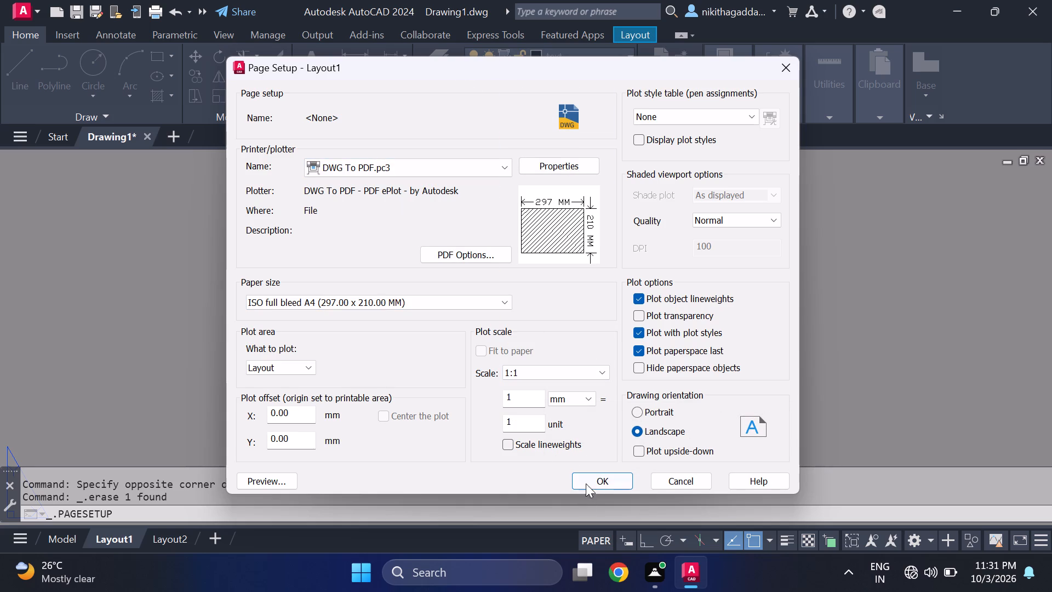
click(588, 481)
click(648, 203)
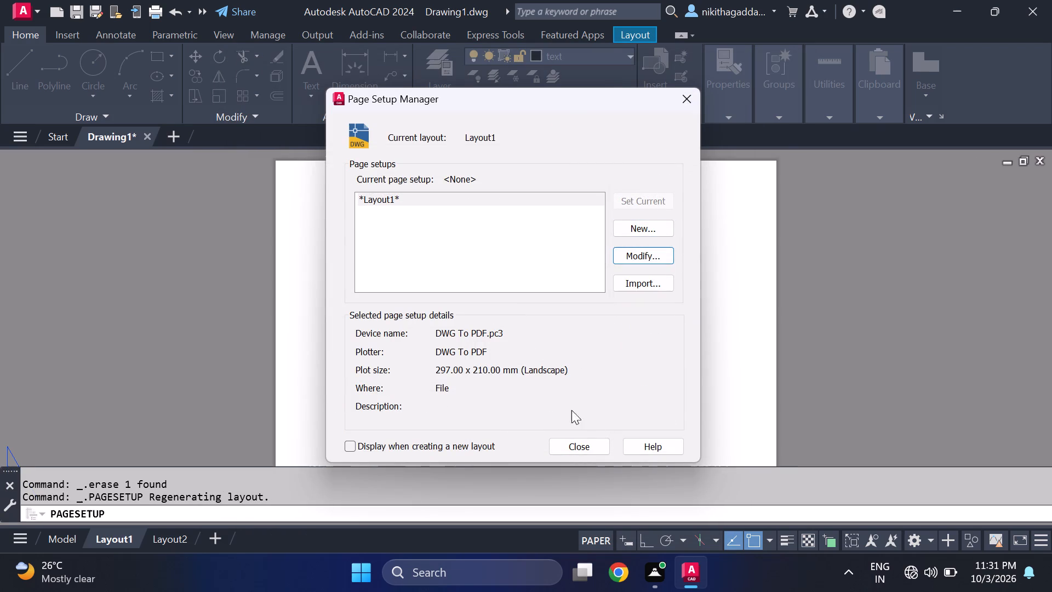
click(592, 445)
Create a single viewport on Layout1 that spans the whole sheet from corner to opposite corner.
scroll(565, 393, down, 2)
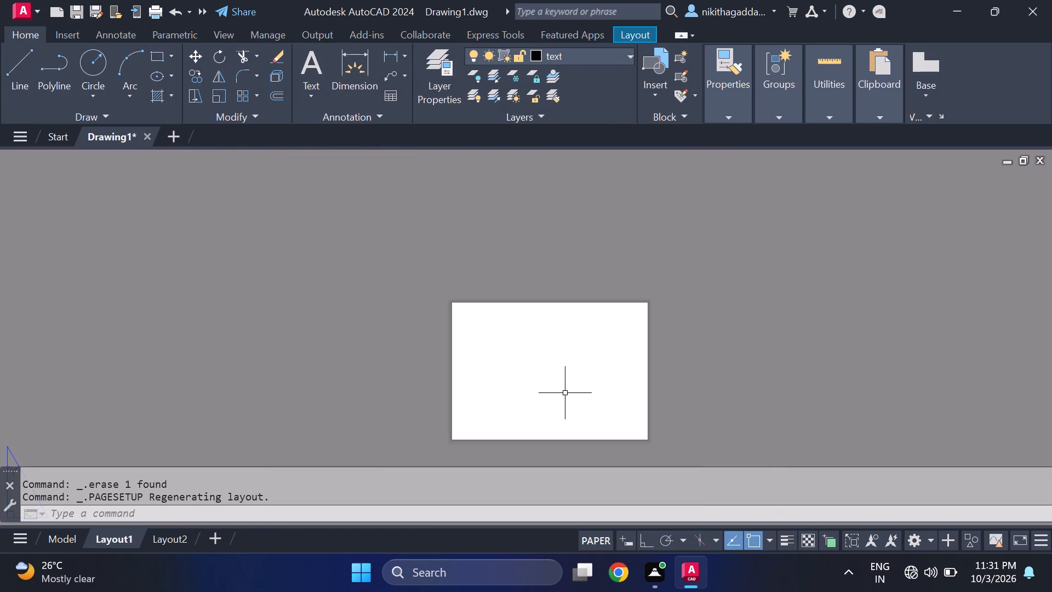
text(VIEWPORTS)
key(Return)
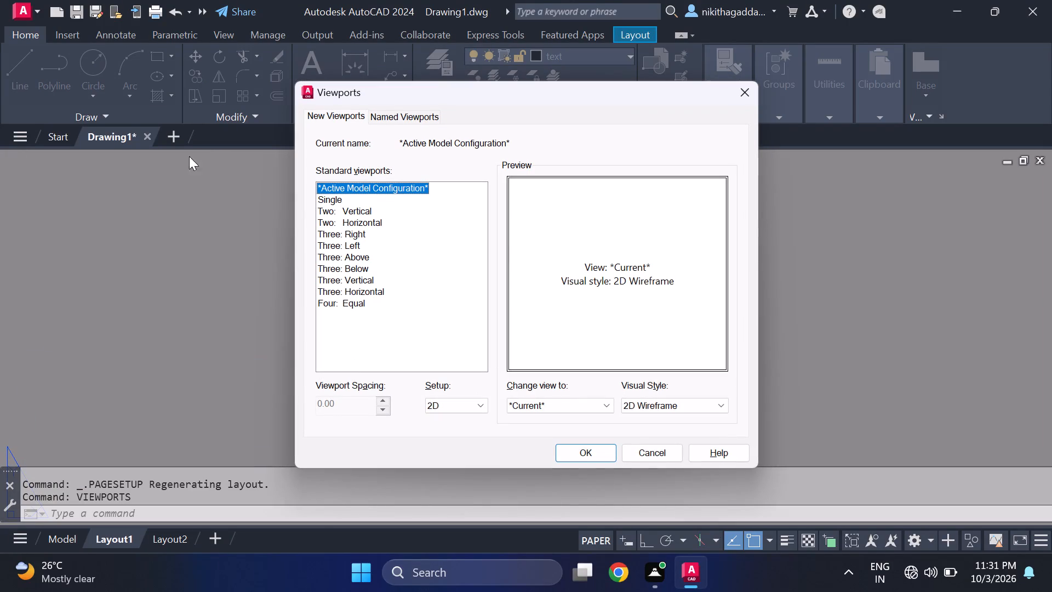
click(337, 192)
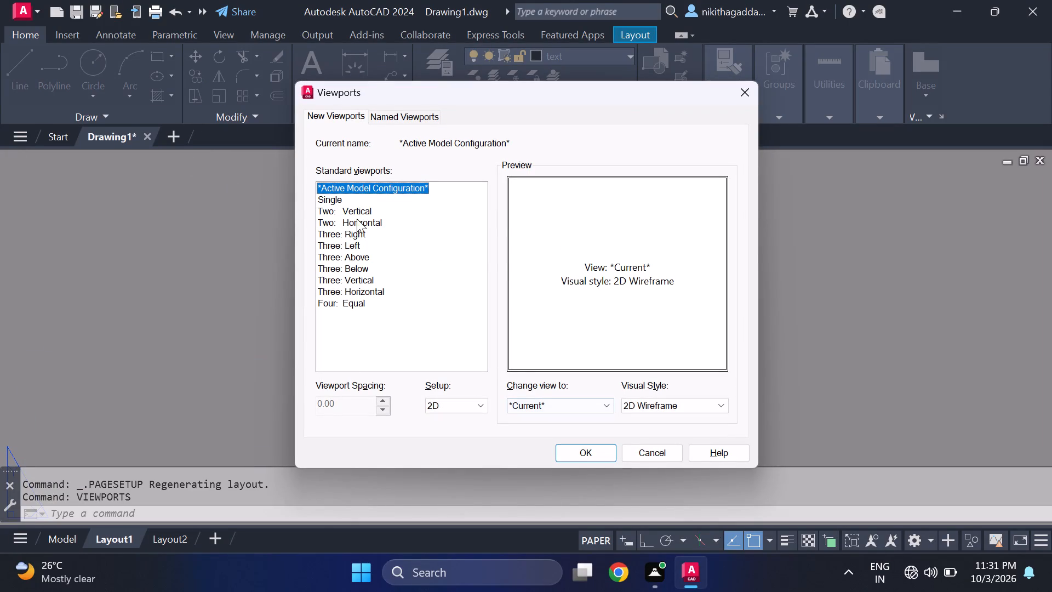
click(336, 200)
click(592, 445)
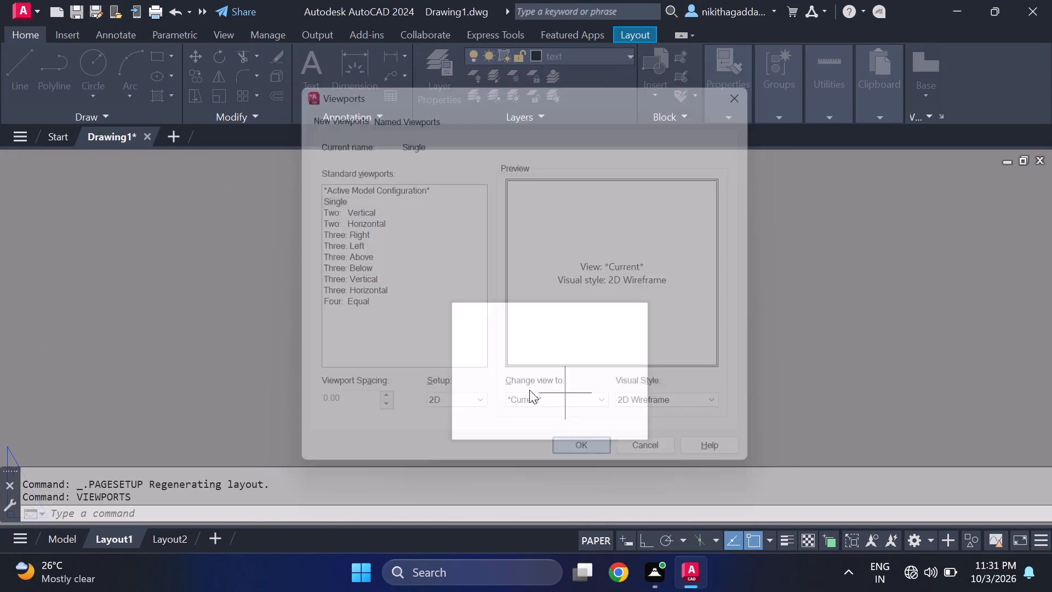
scroll(463, 331, up, 2)
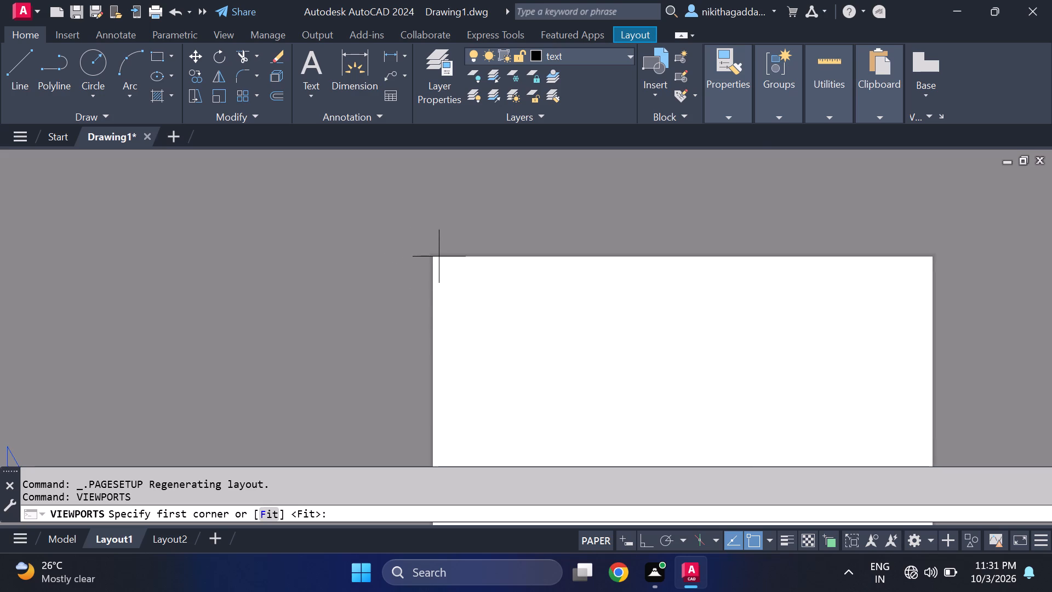
click(433, 257)
scroll(707, 346, down, 2)
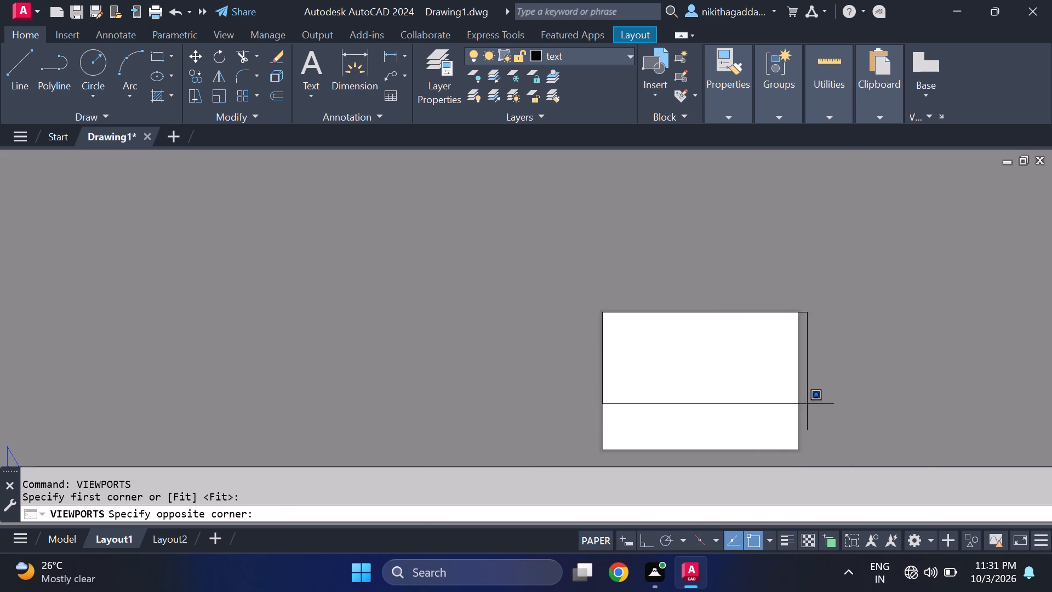
scroll(798, 453, up, 2)
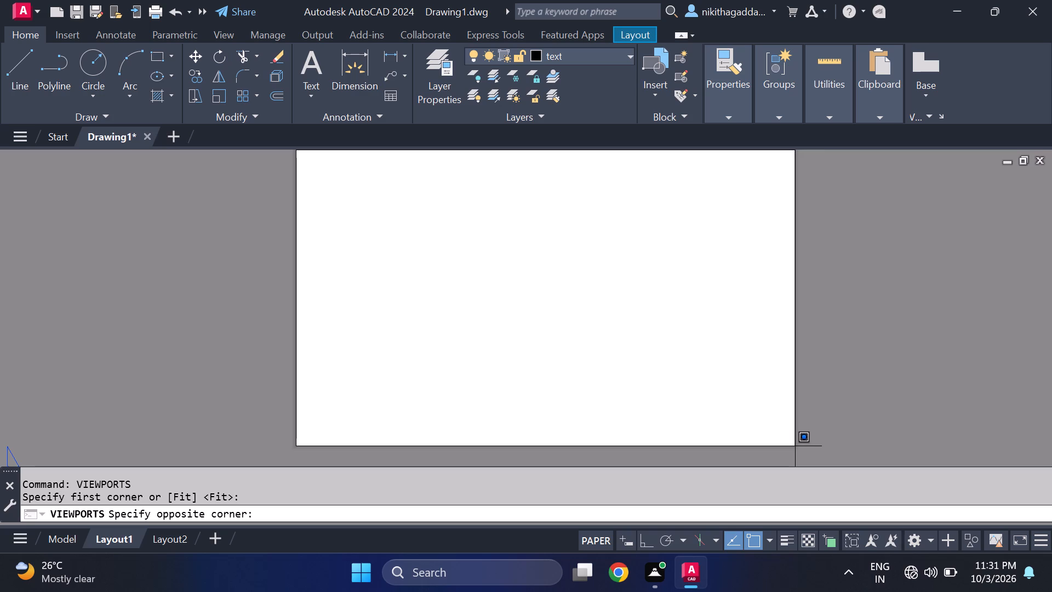
click(795, 446)
scroll(705, 321, down, 1)
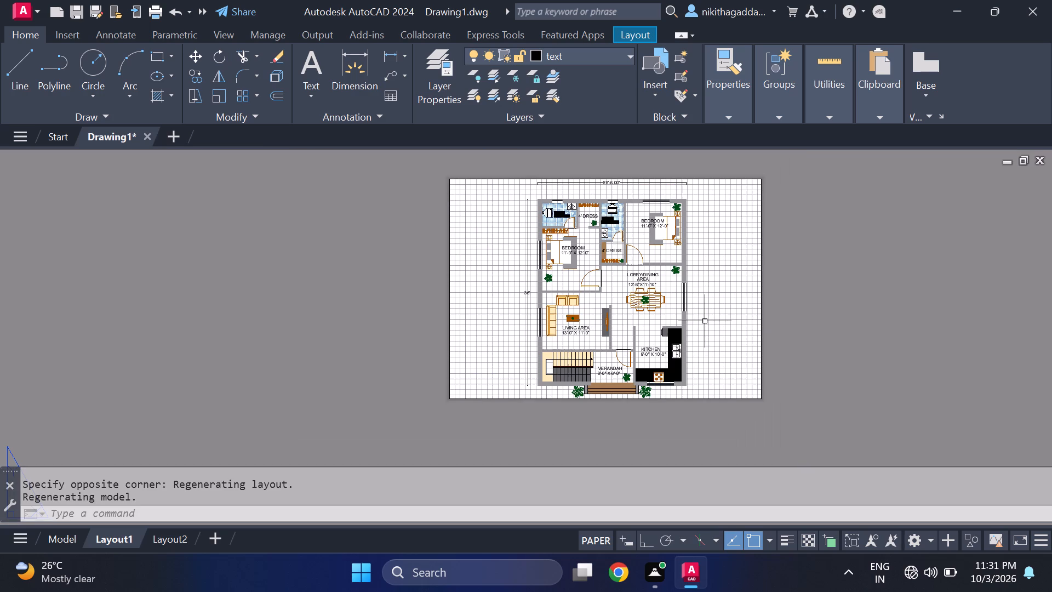
Preview the plot of Layout1 and examine the floor plan on the sheet.
scroll(692, 302, up, 1)
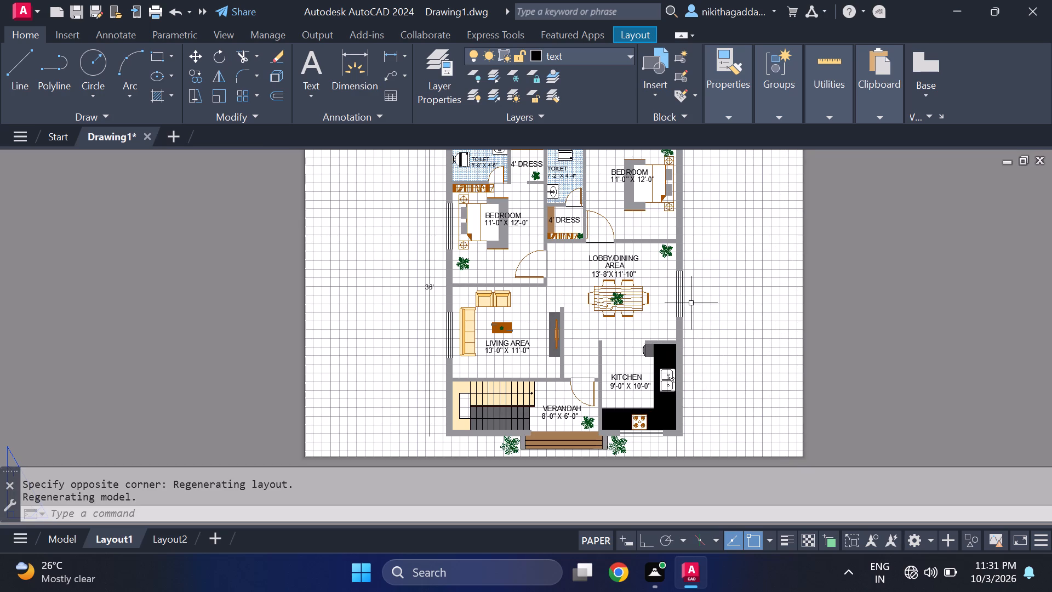
right_click(116, 539)
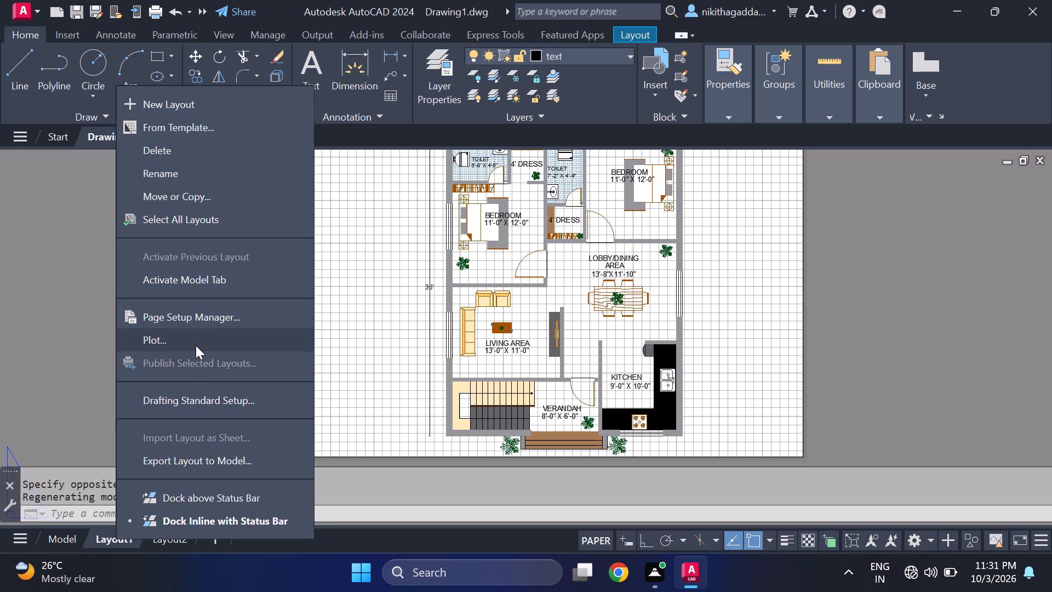
click(196, 345)
click(270, 476)
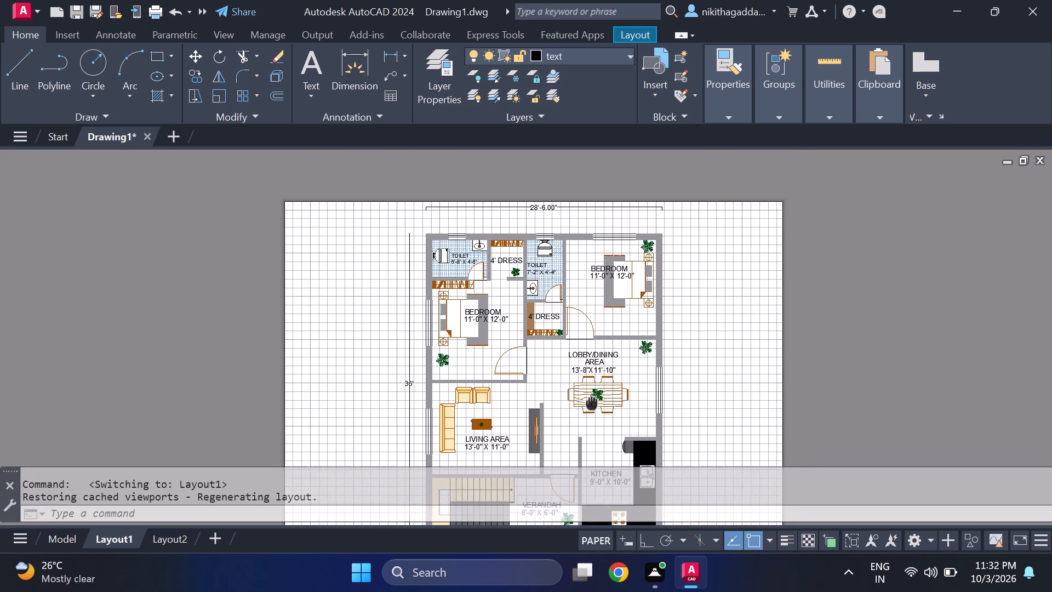
middle_drag(591, 403, 552, 320)
middle_click(545, 292)
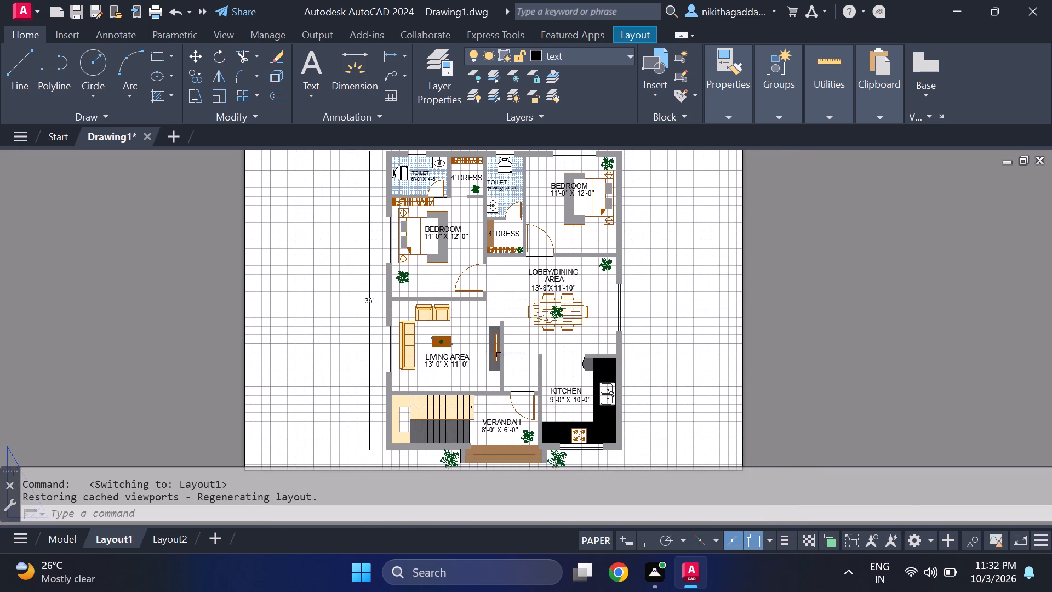
scroll(461, 357, up, 1)
scroll(502, 275, down, 1)
middle_drag(552, 242, 535, 331)
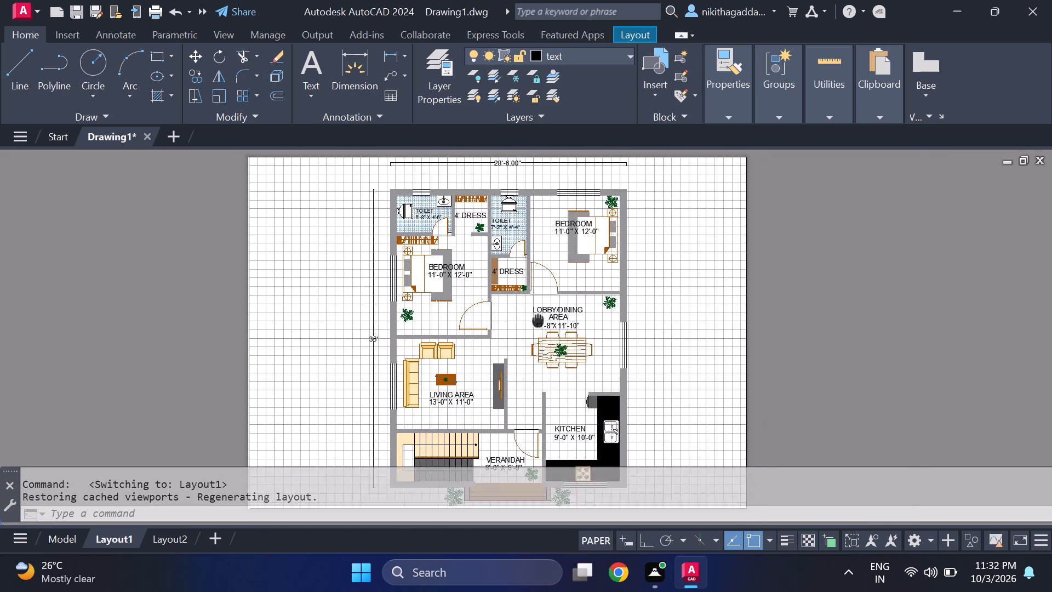
middle_drag(535, 331, 508, 329)
Return to model space and make the furniture layer current.
click(52, 537)
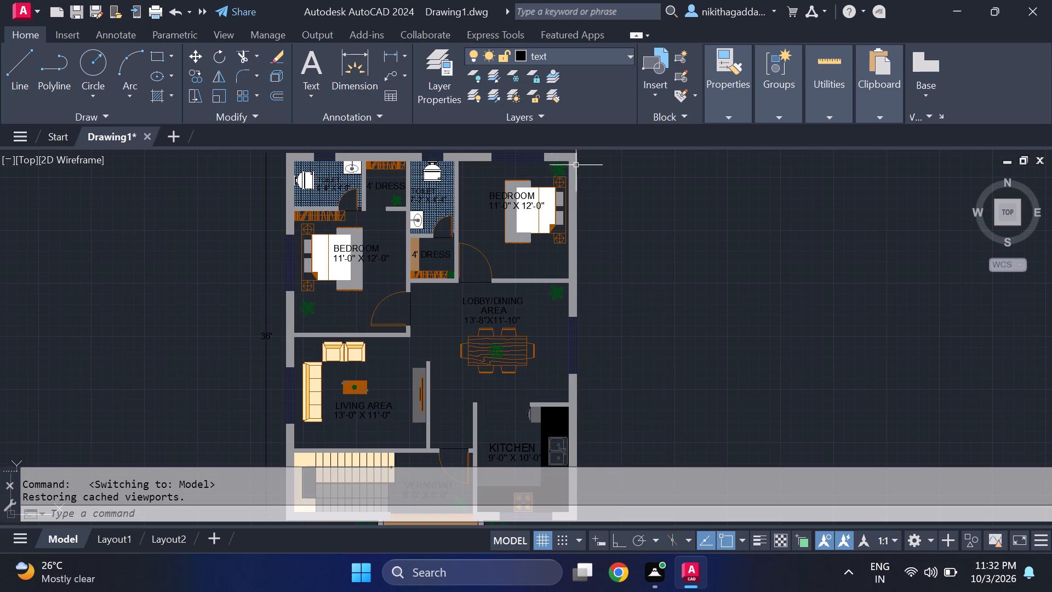
click(596, 63)
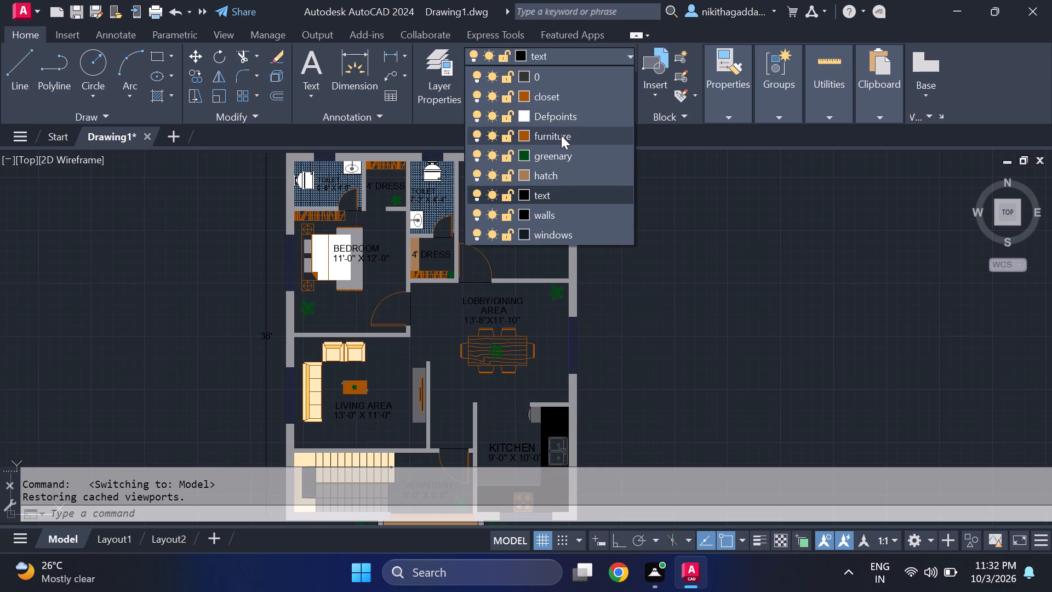
click(561, 136)
Hatch the bed's headboard area and both bedside tables in the bedroom above the living area, solid with ByLayer colour.
text(HATCH)
key(Return)
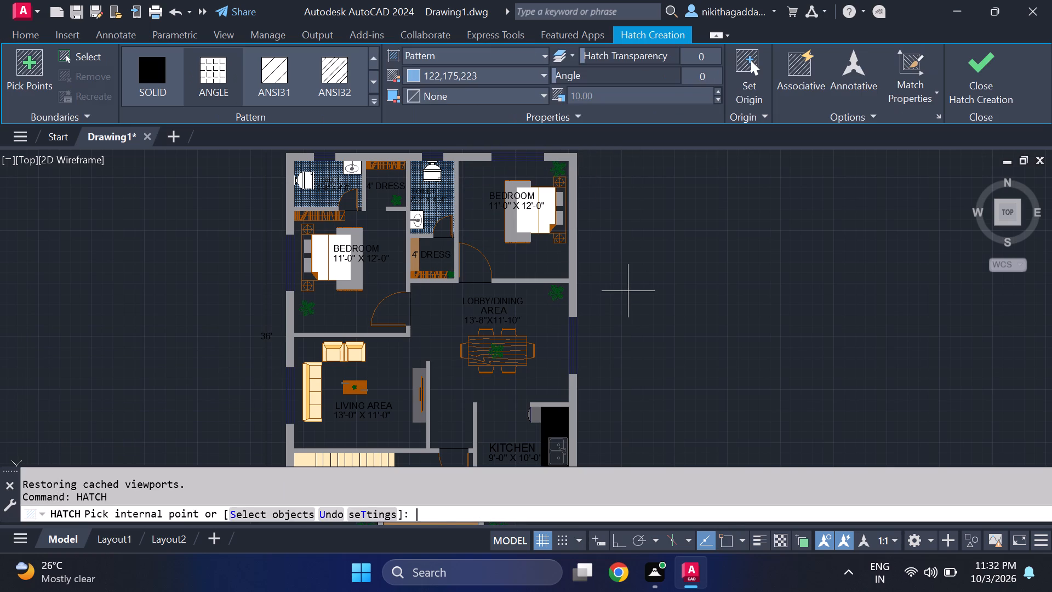
scroll(290, 266, up, 2)
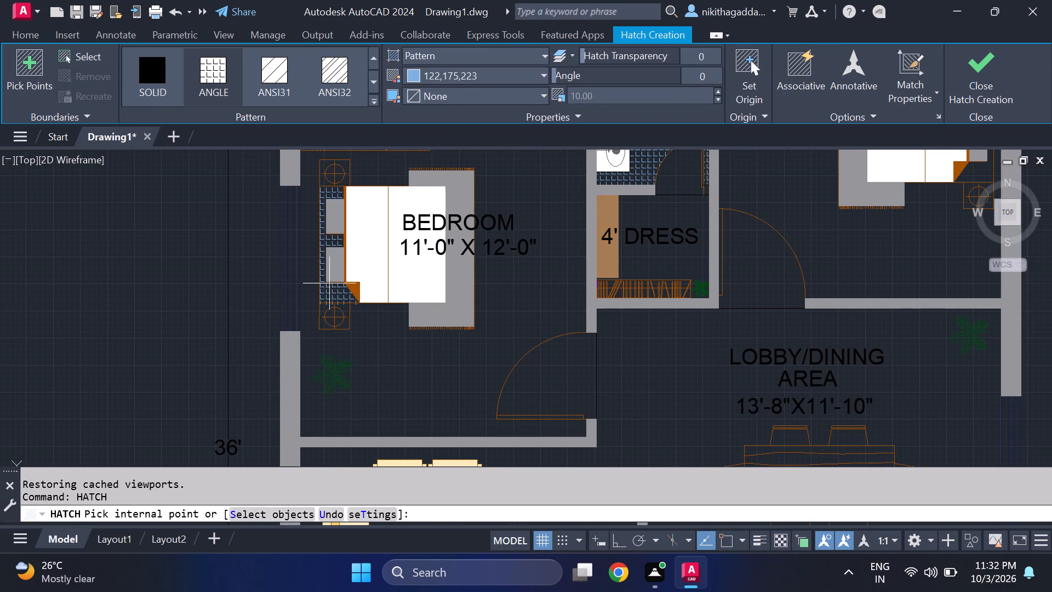
click(513, 65)
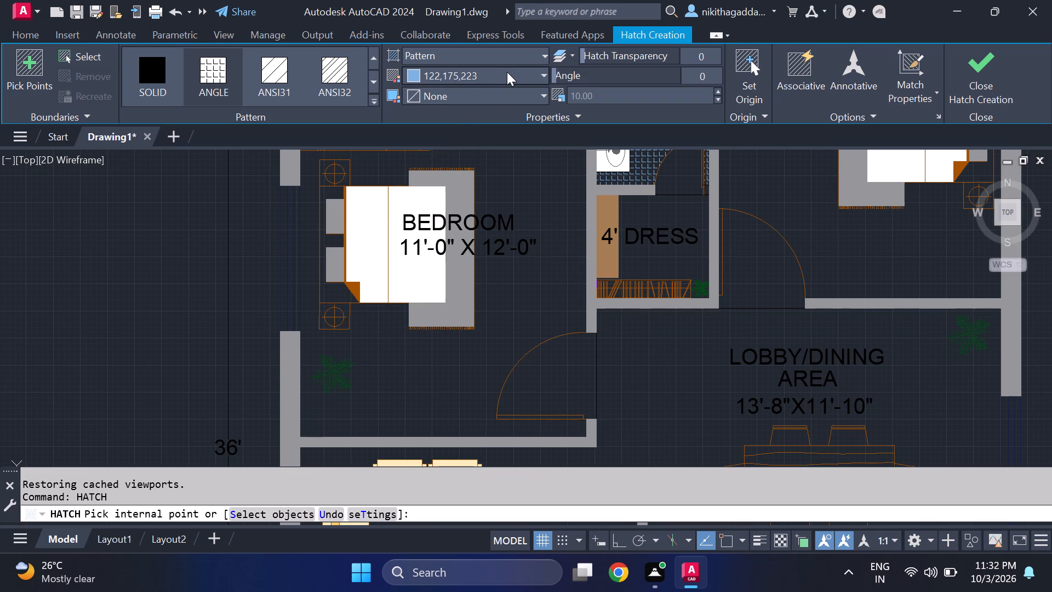
click(507, 72)
click(496, 98)
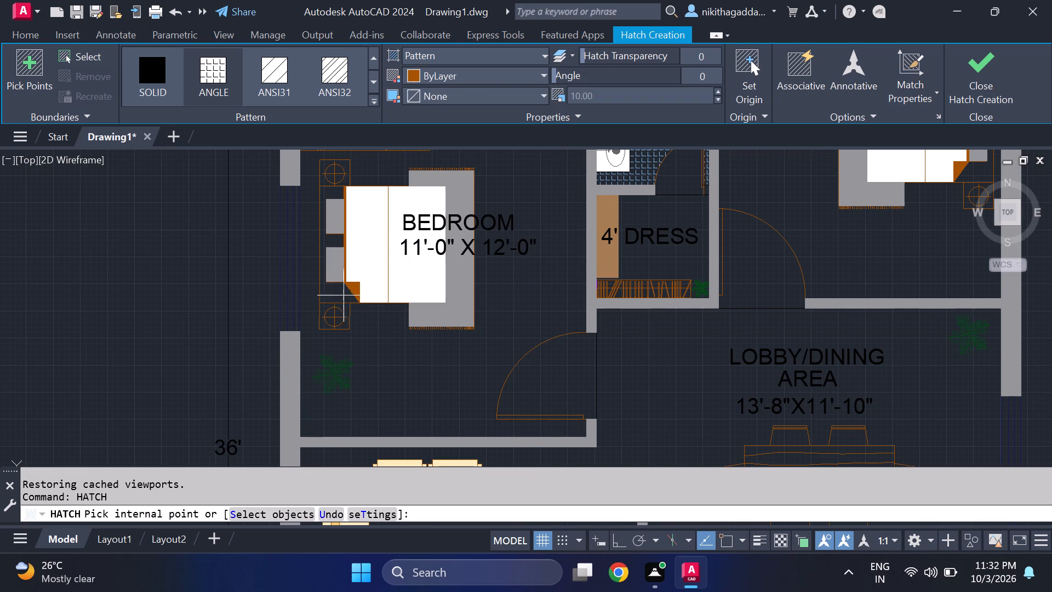
drag(150, 82, 153, 89)
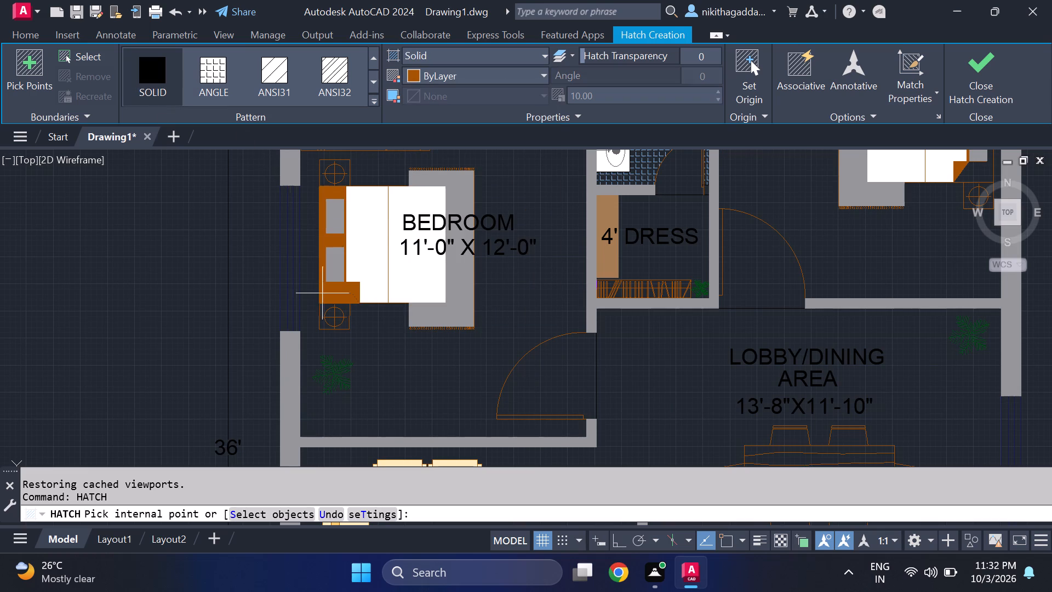
click(326, 293)
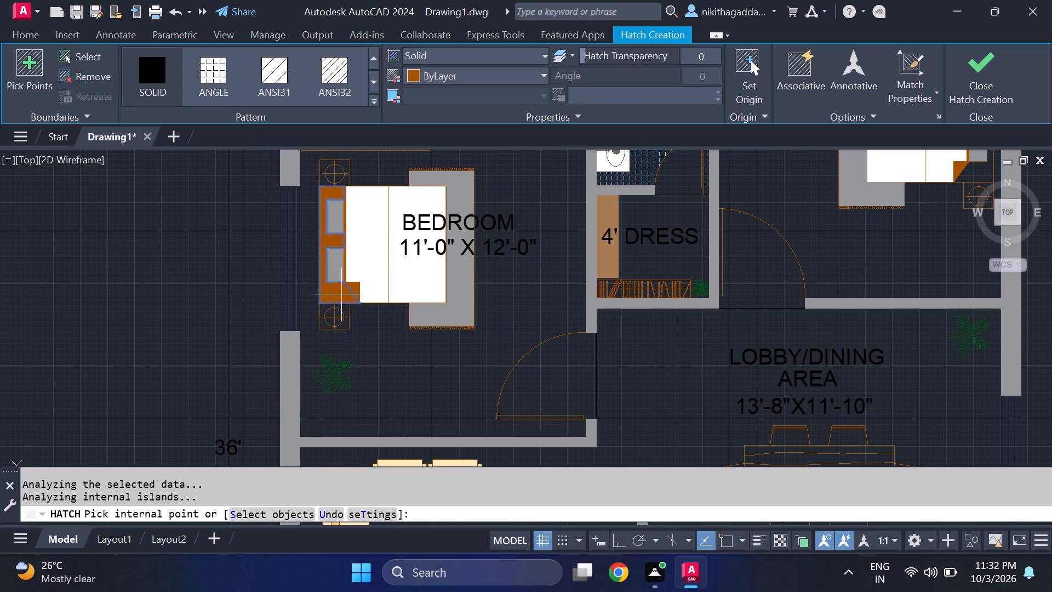
scroll(328, 312, up, 2)
click(325, 304)
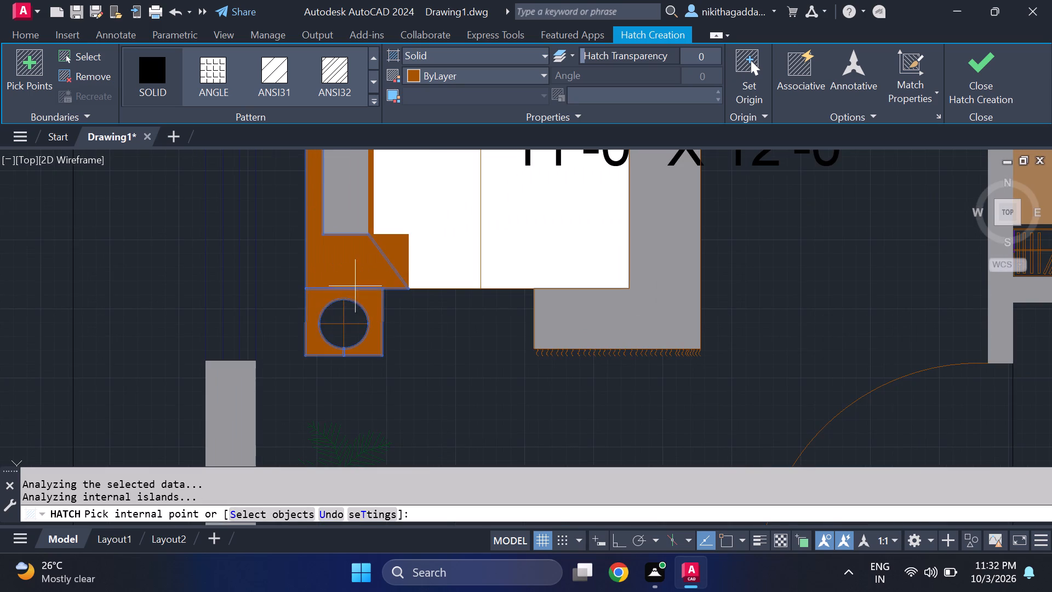
scroll(371, 276, down, 3)
scroll(359, 197, up, 3)
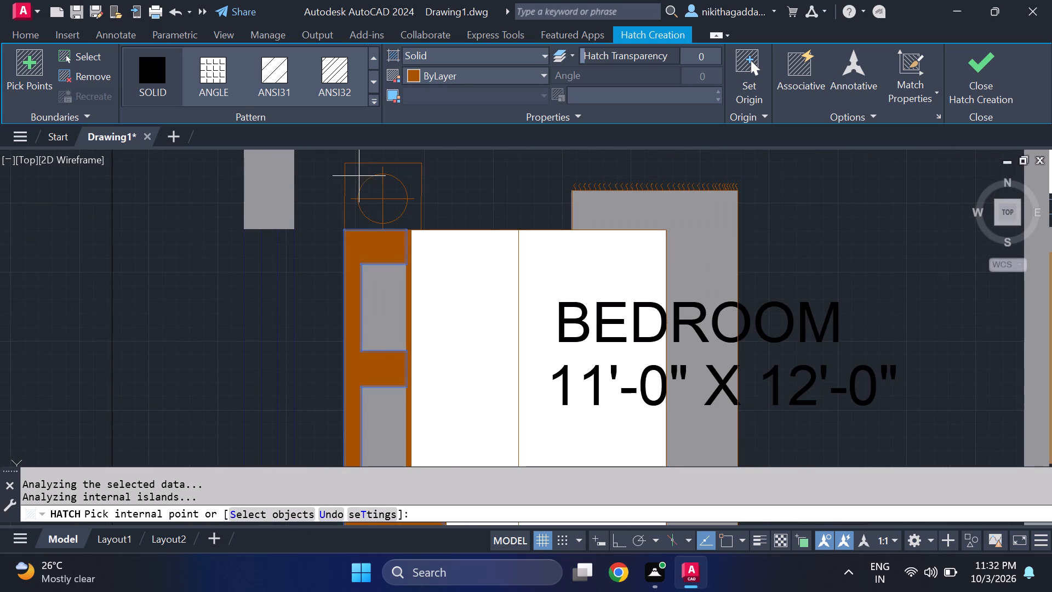
click(359, 175)
click(951, 80)
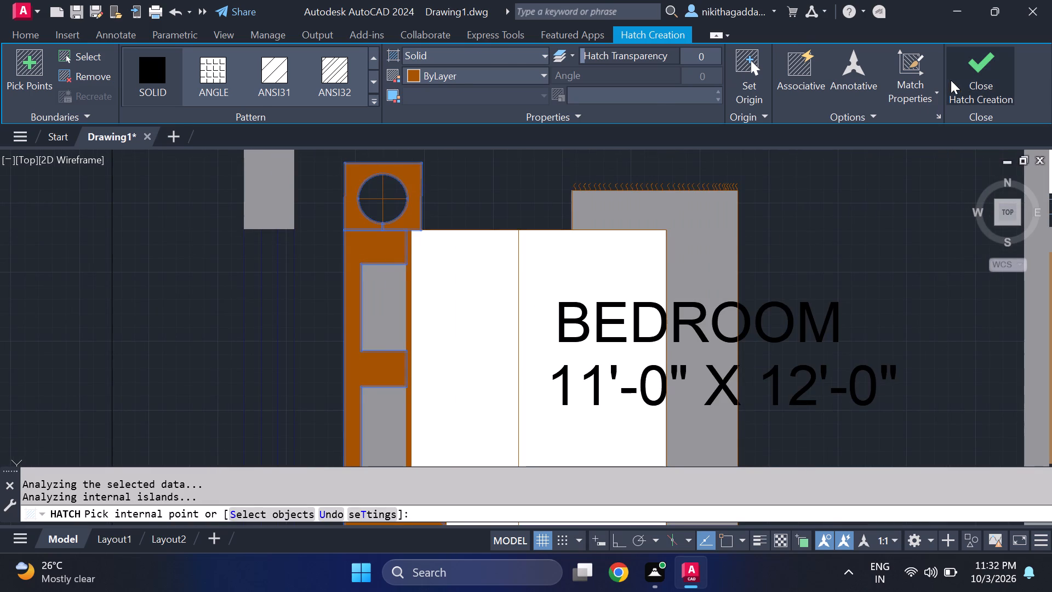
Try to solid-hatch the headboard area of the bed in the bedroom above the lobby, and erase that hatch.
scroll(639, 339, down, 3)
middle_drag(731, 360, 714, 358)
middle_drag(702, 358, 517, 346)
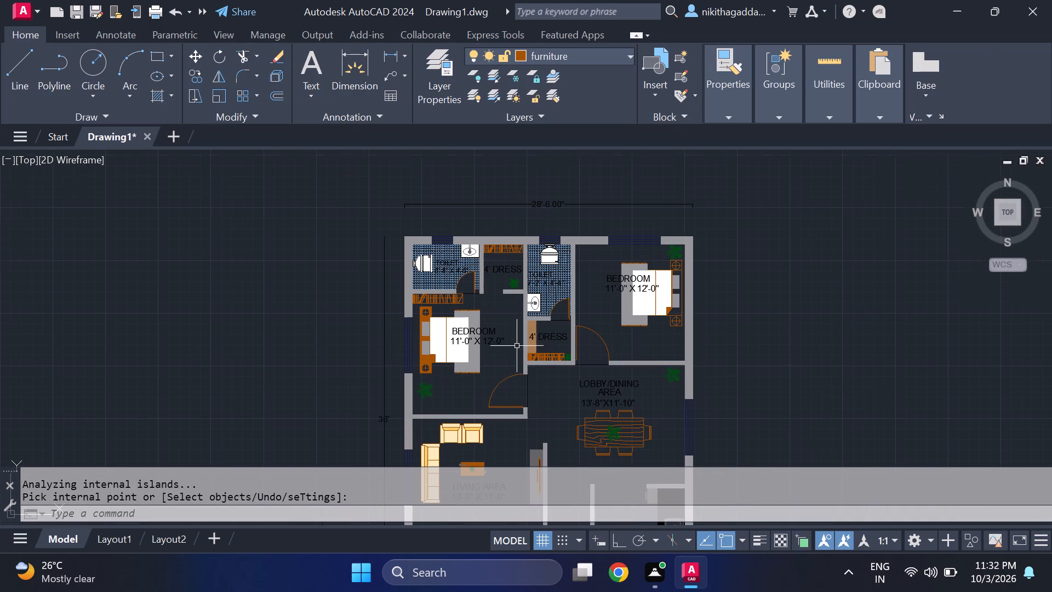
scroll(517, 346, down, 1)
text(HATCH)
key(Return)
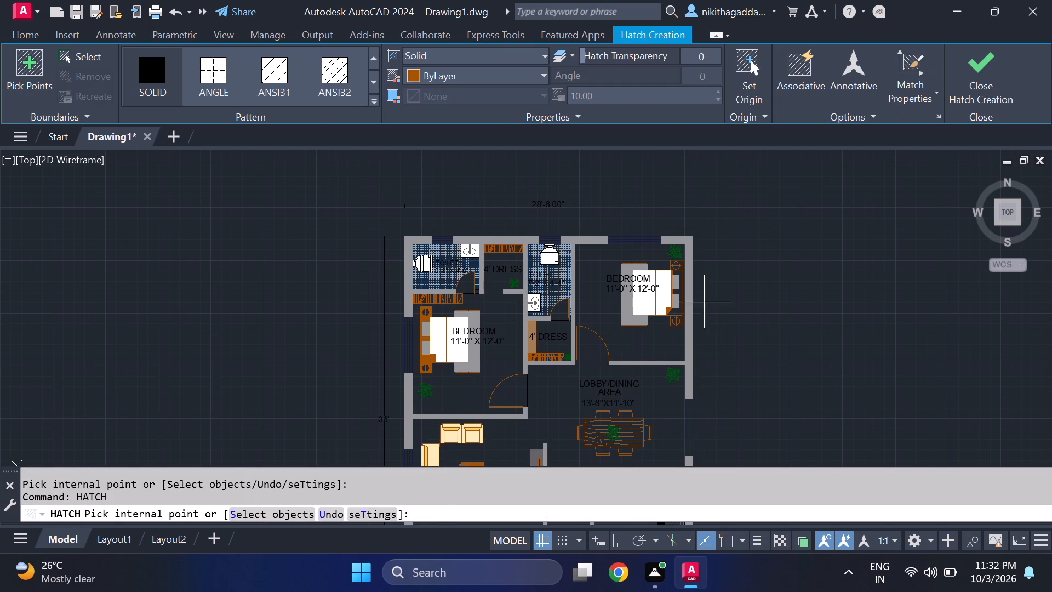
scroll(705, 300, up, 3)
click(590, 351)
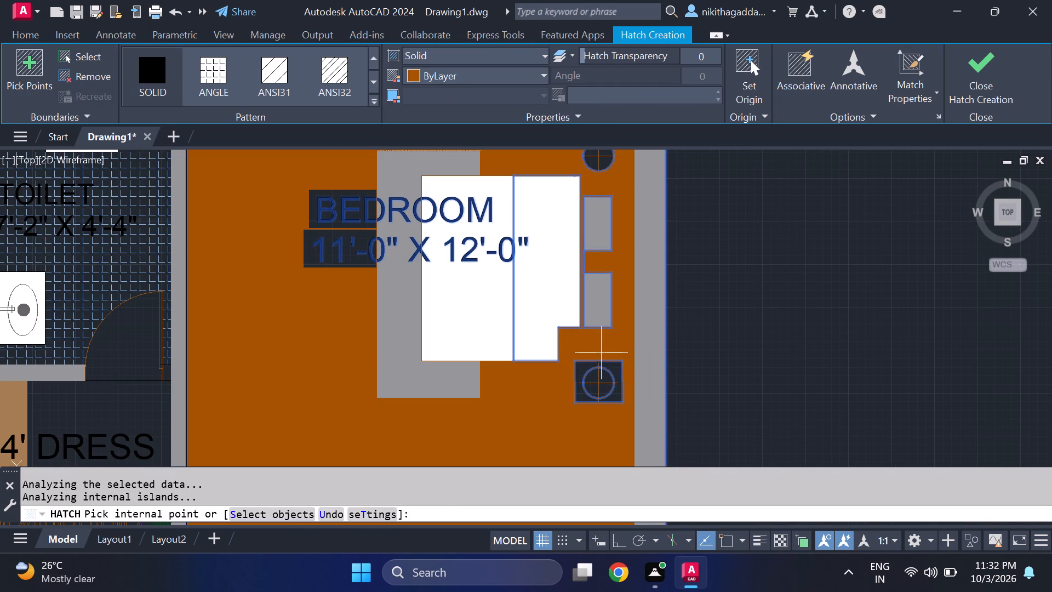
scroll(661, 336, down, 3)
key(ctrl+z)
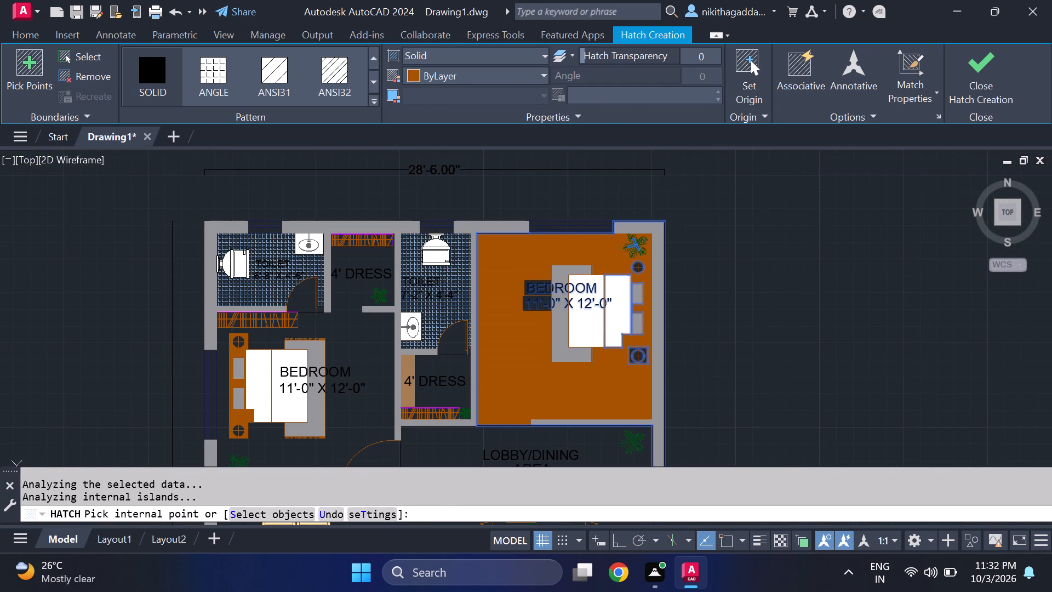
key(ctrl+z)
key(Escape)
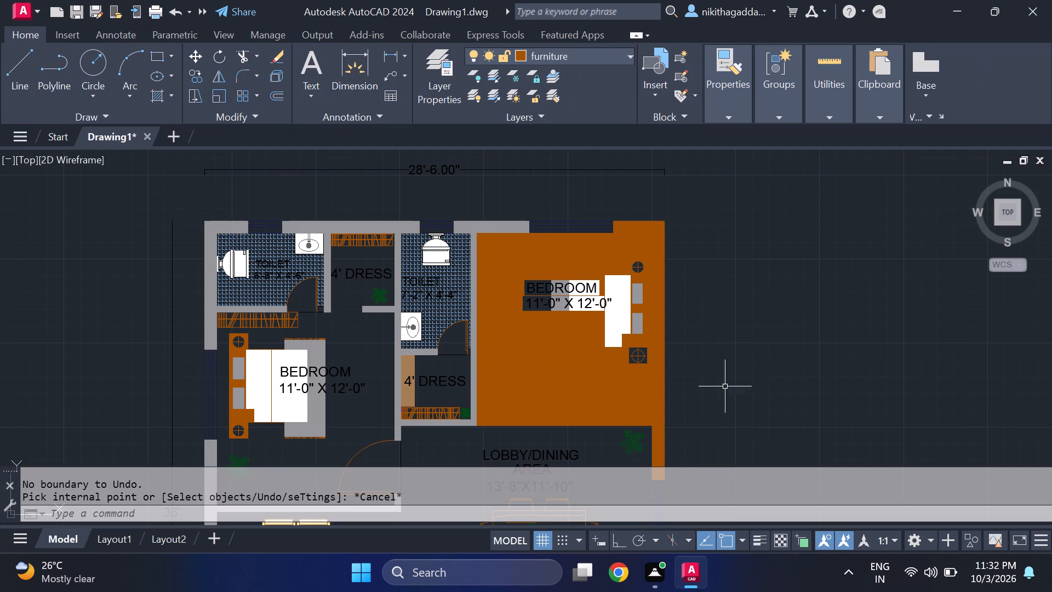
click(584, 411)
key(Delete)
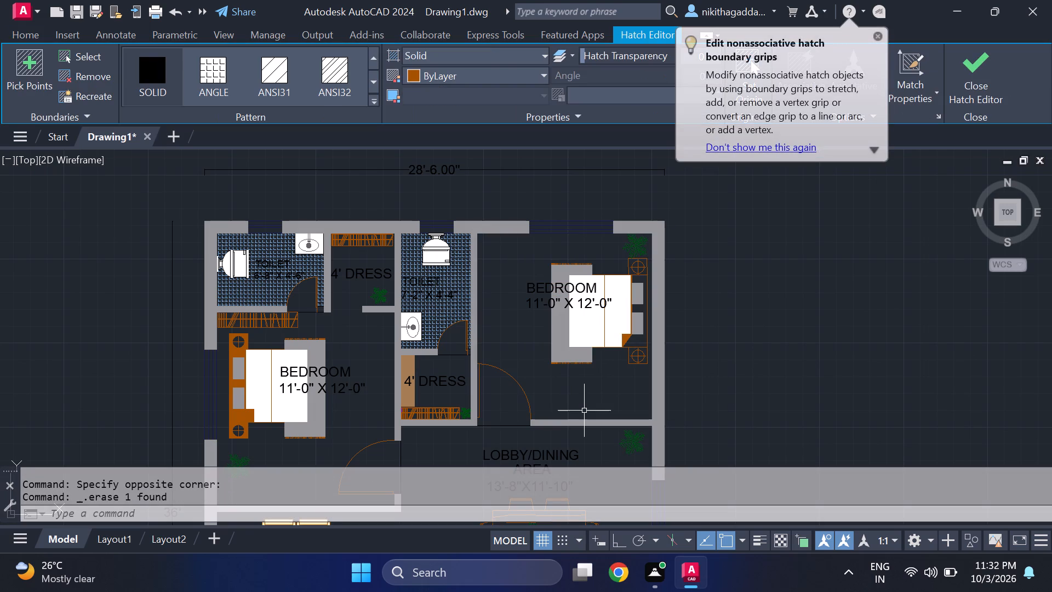
Hatch both bedside tables in the bedroom above the lobby with the solid ByLayer furniture colour.
text(HA)
text(TCH)
key(Return)
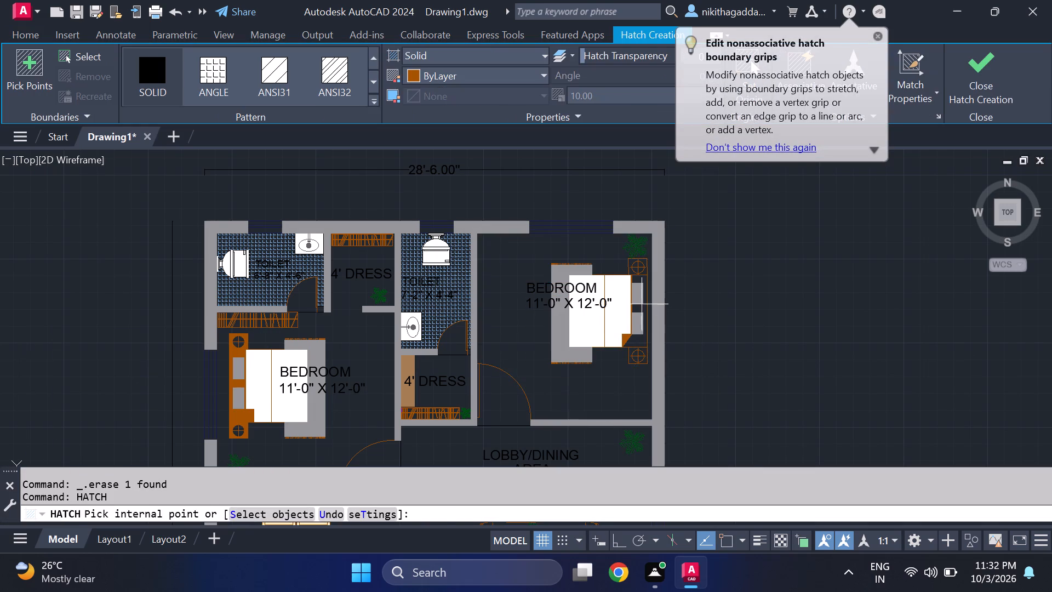
scroll(635, 358, up, 3)
click(633, 319)
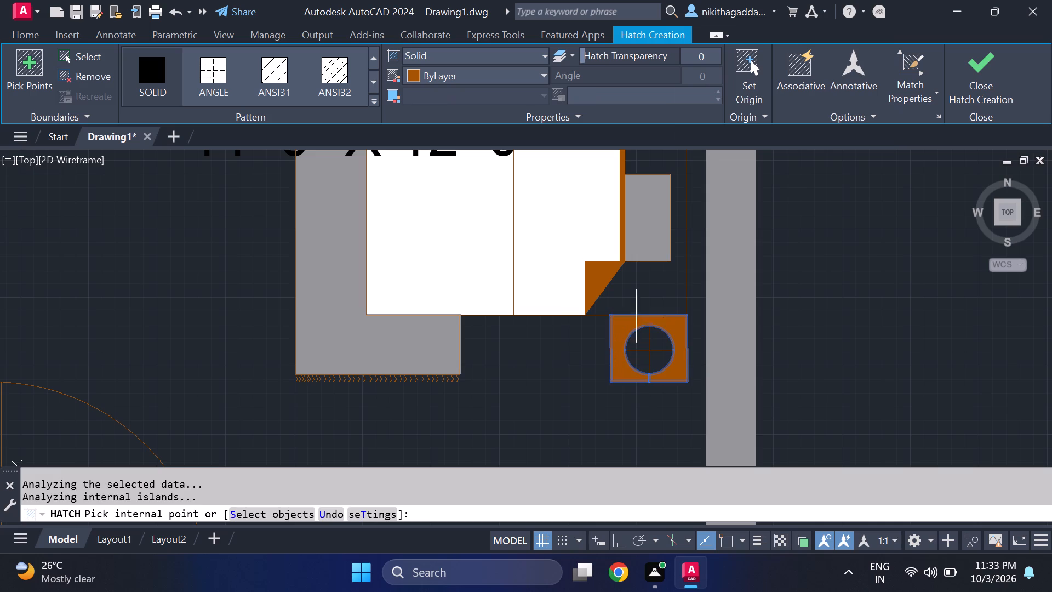
scroll(721, 249, down, 3)
scroll(710, 173, up, 3)
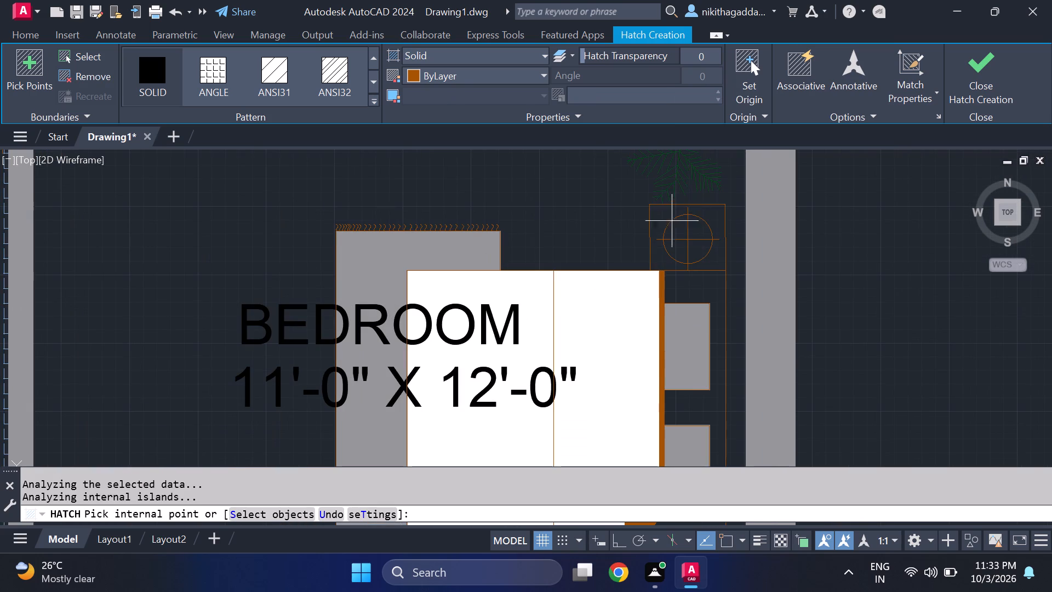
click(670, 210)
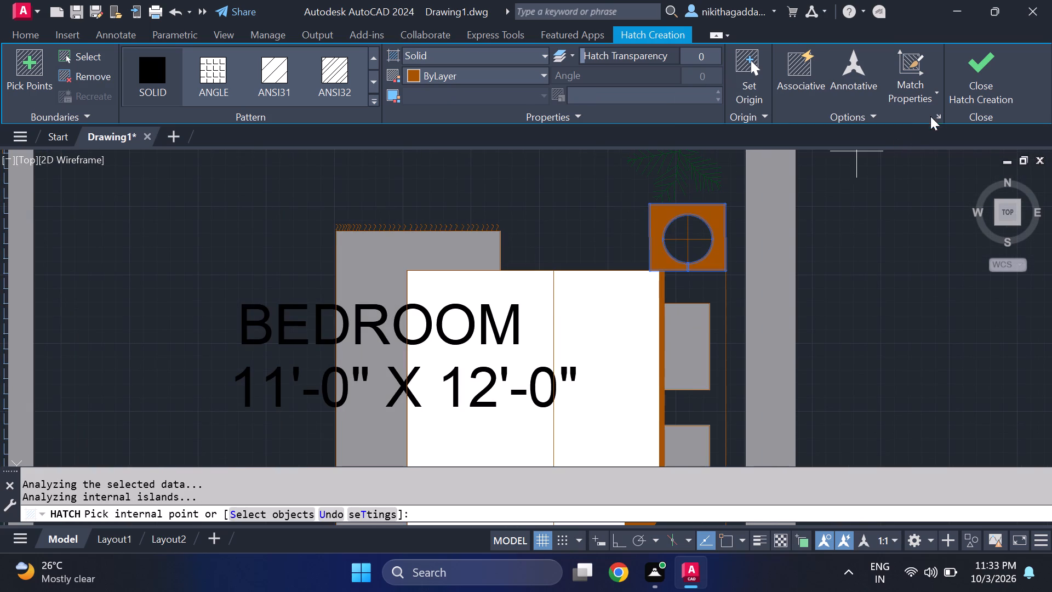
click(963, 82)
scroll(829, 286, down, 3)
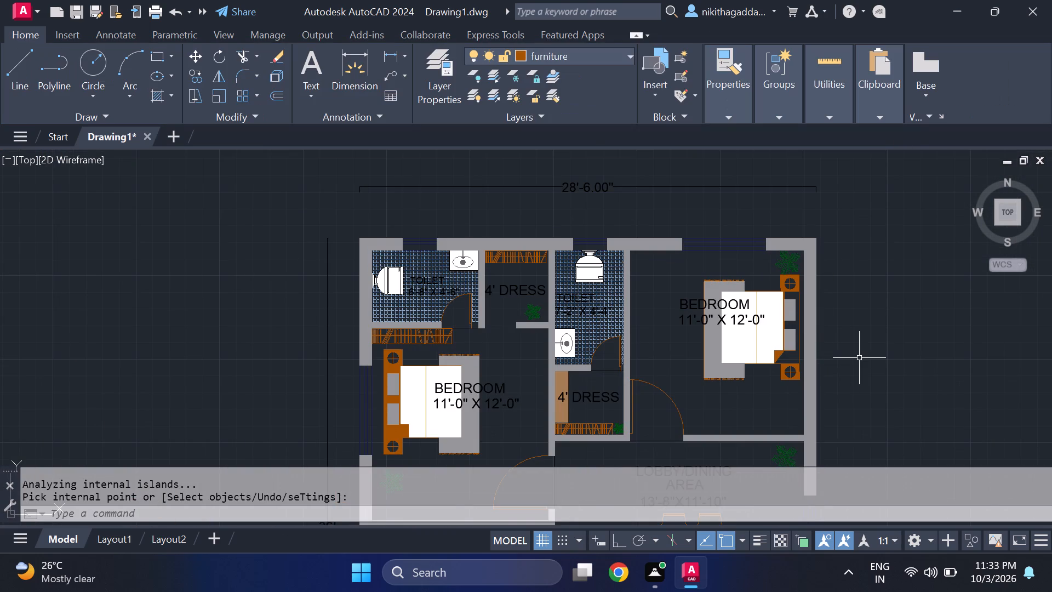
Hatch the headboard area around the pillows in the bedroom above the lobby with the solid ByLayer colour.
text(HATCH)
key(Return)
scroll(811, 323, up, 3)
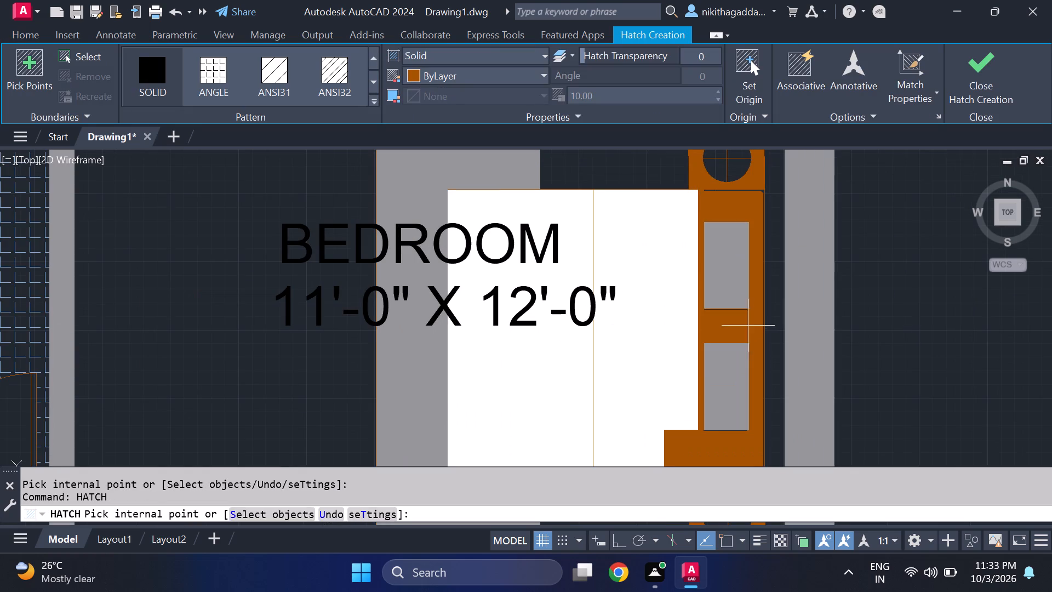
click(747, 326)
click(994, 71)
scroll(837, 249, down, 3)
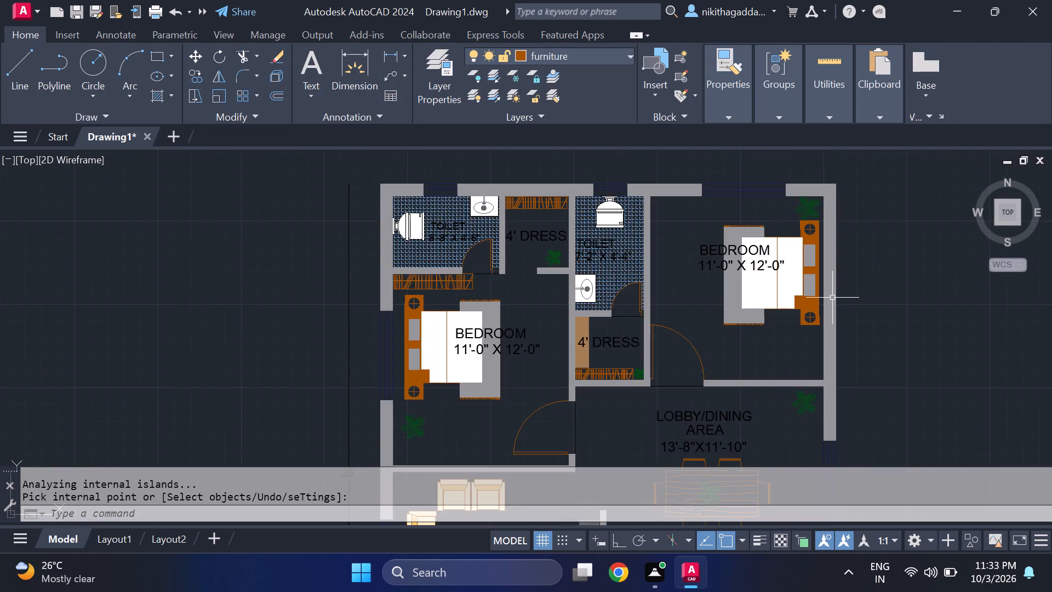
Solid-hatch the wood-grain bands in the upper half of the lobby dining table with colour 254,204,102.
scroll(837, 295, down, 2)
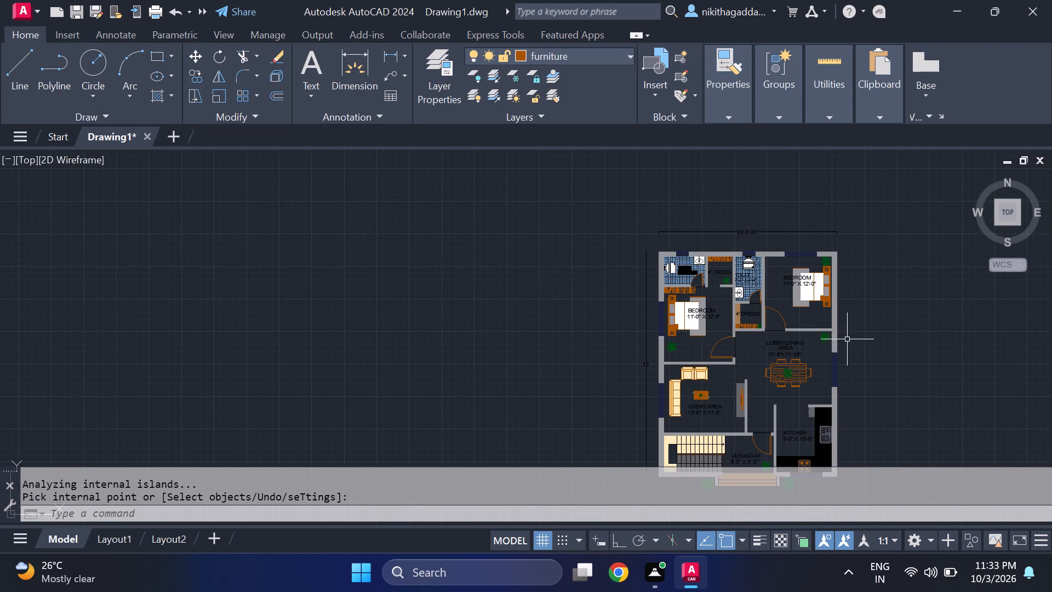
scroll(853, 377, up, 3)
text(HATCH)
key(Return)
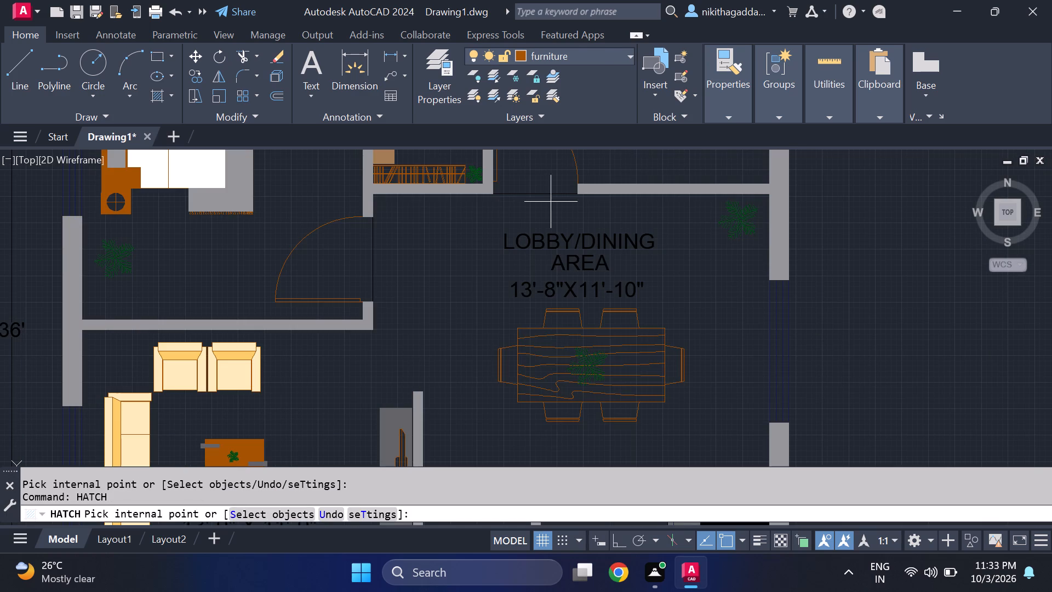
click(477, 75)
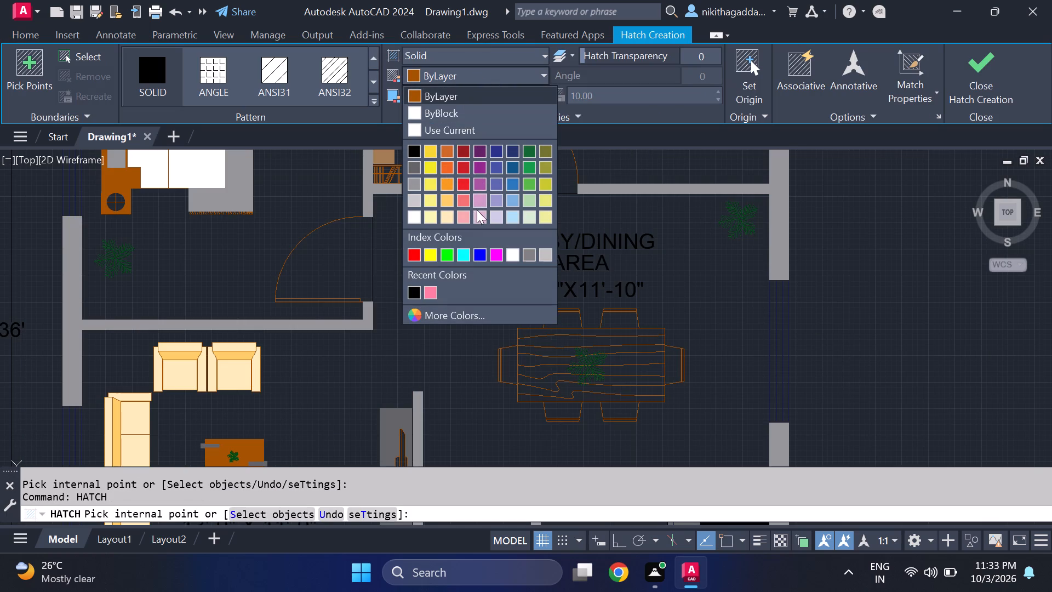
click(485, 198)
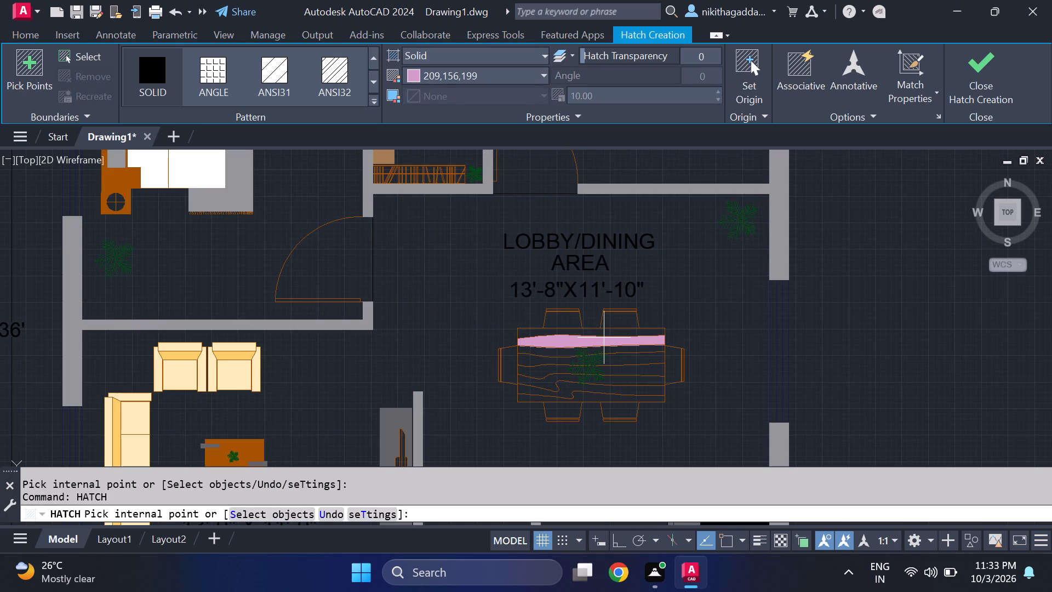
click(491, 72)
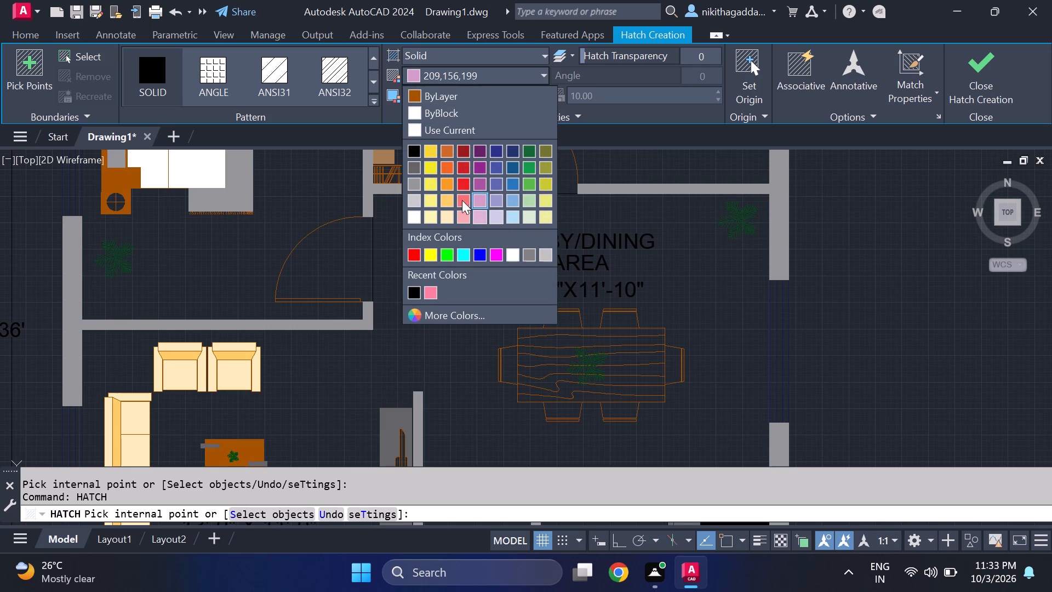
click(445, 204)
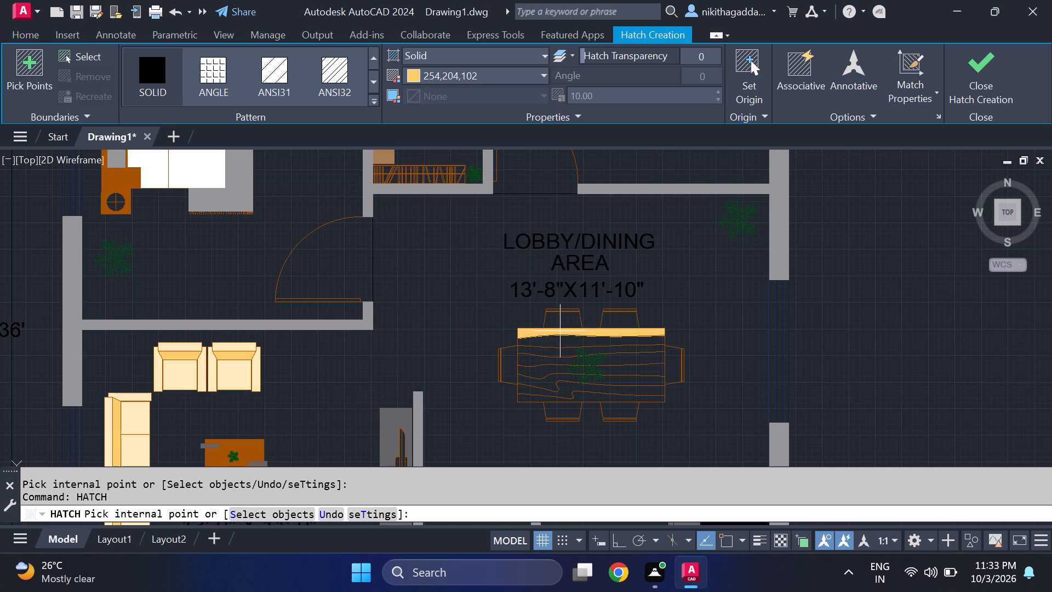
click(560, 331)
click(559, 342)
click(554, 352)
click(544, 365)
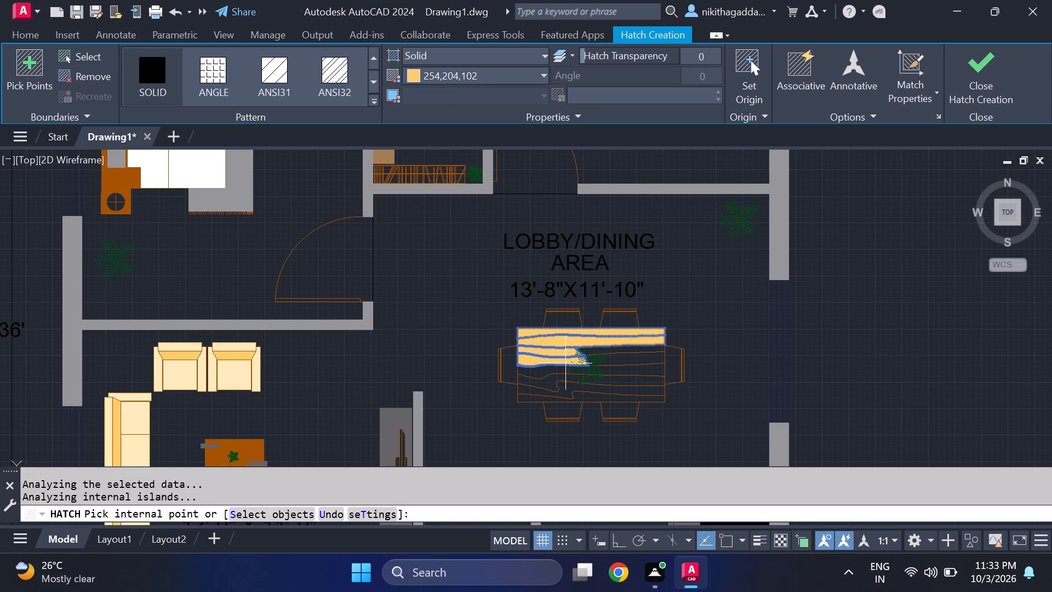
click(616, 349)
click(619, 361)
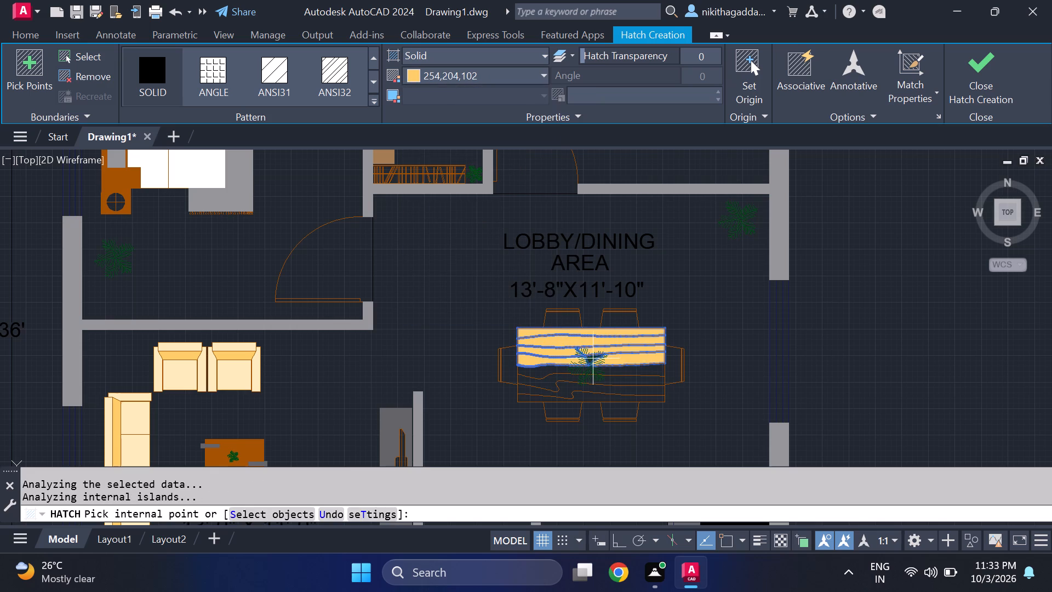
click(592, 358)
click(631, 291)
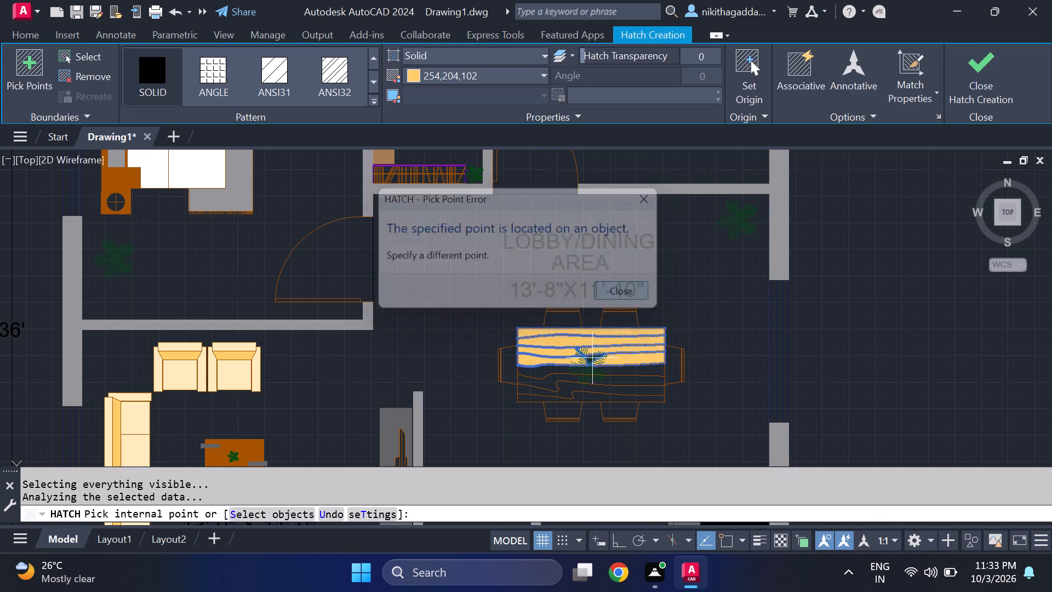
Add the wood-grain bands in the lower half of the dining table to the 254,204,102 solid hatch.
click(621, 372)
click(625, 378)
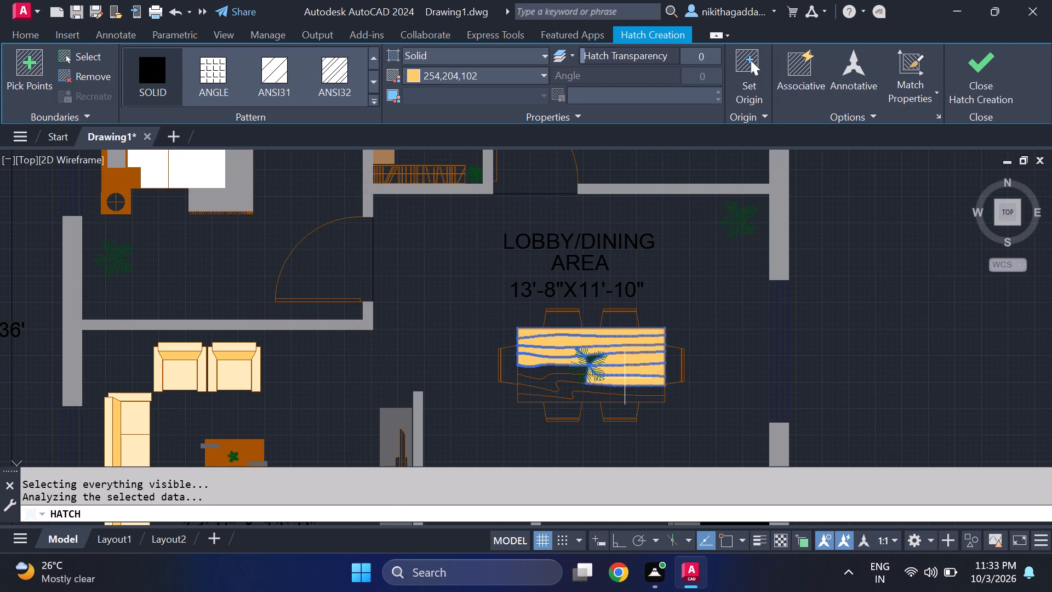
click(553, 373)
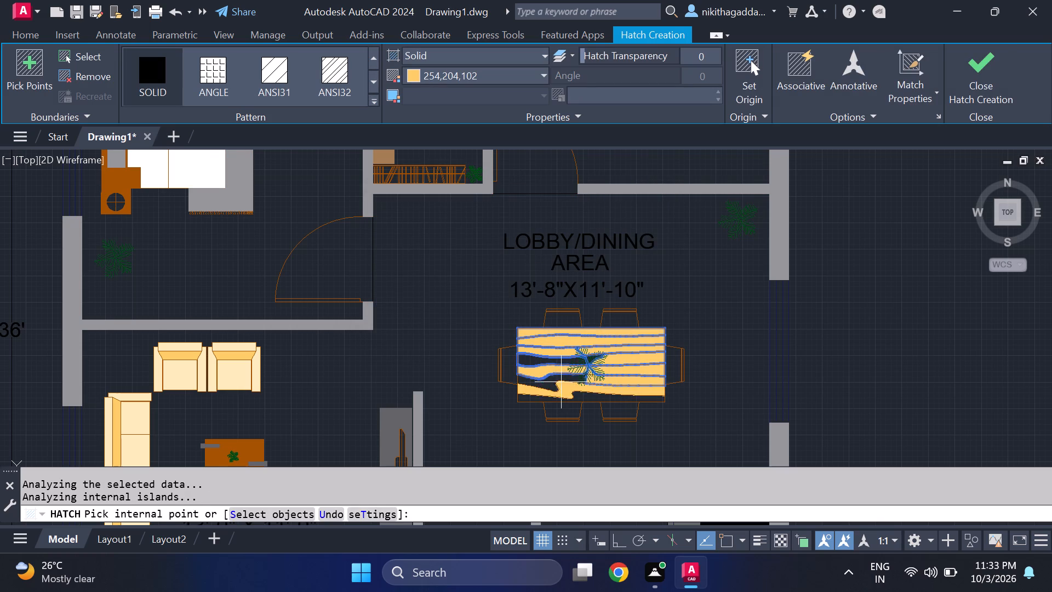
click(561, 380)
click(551, 362)
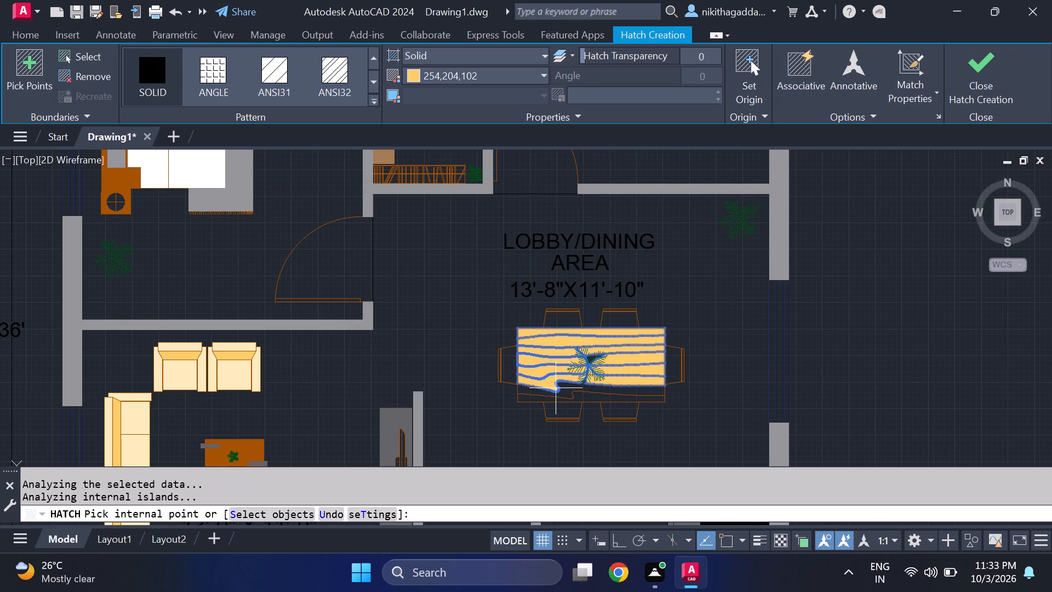
click(554, 392)
click(559, 384)
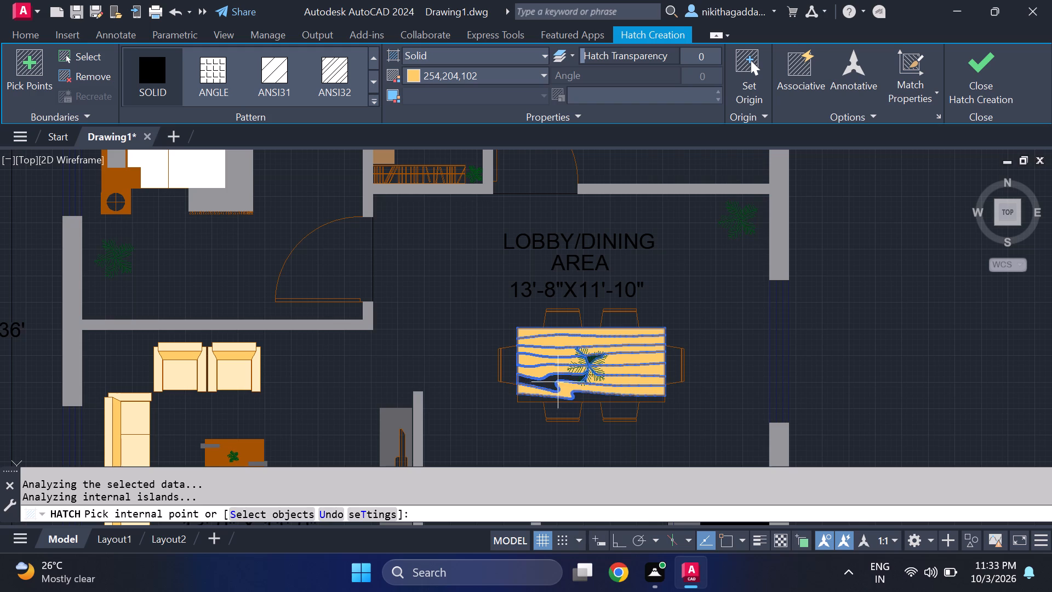
click(557, 380)
Fill the remaining grain band and the gaps around the plant's lower leaves on the dining table, and finish the hatch.
scroll(561, 374, up, 3)
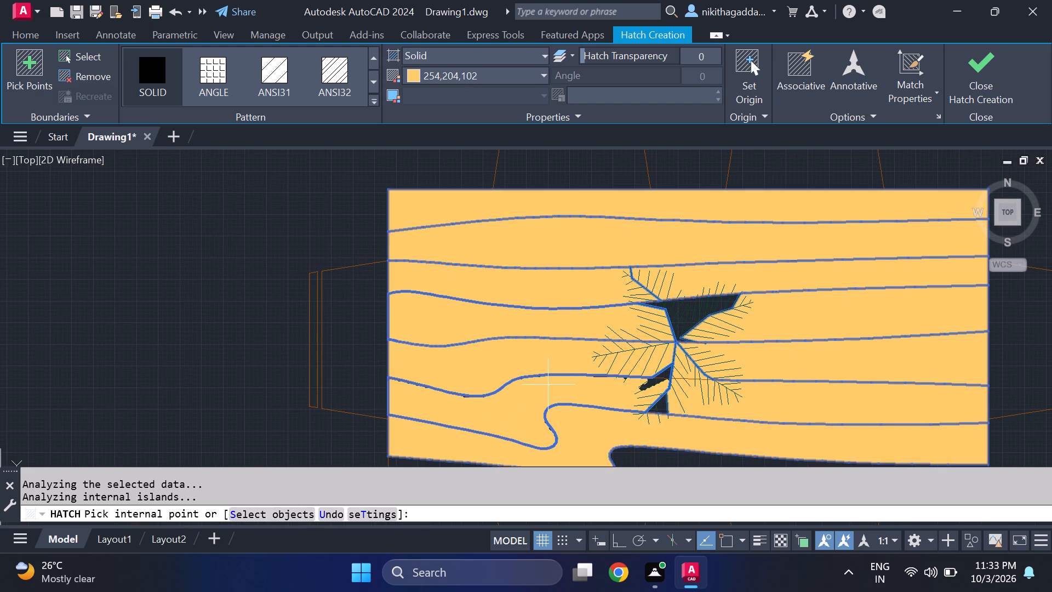
click(548, 384)
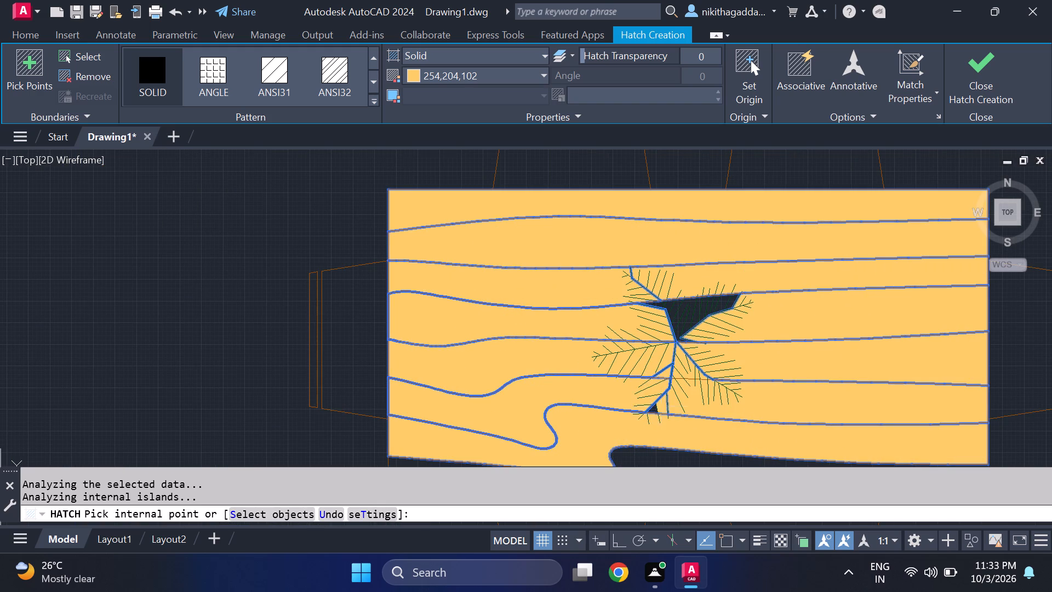
click(661, 407)
click(649, 411)
click(661, 407)
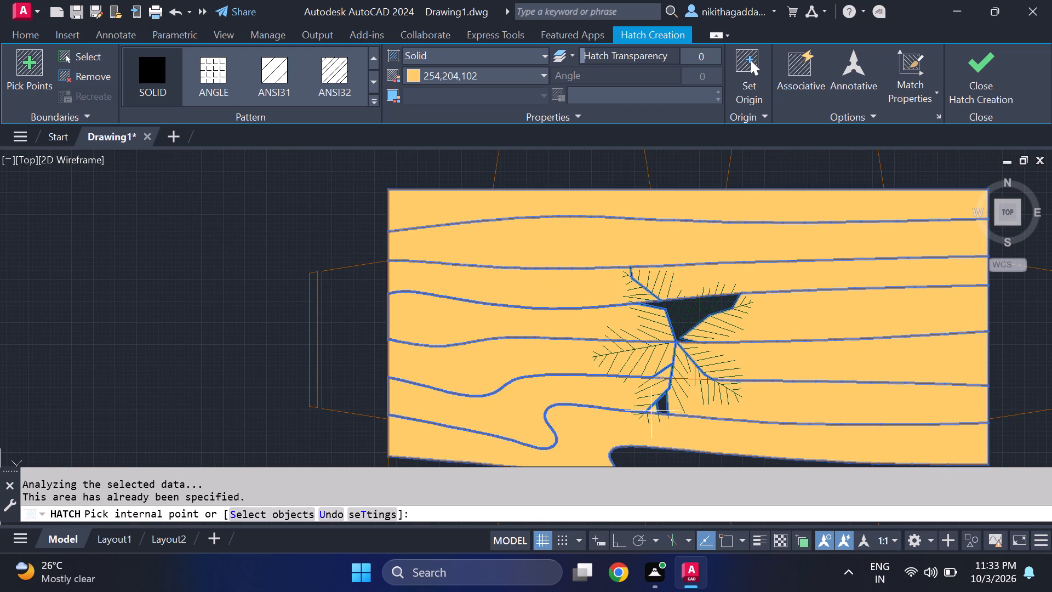
scroll(664, 376, down, 2)
click(667, 414)
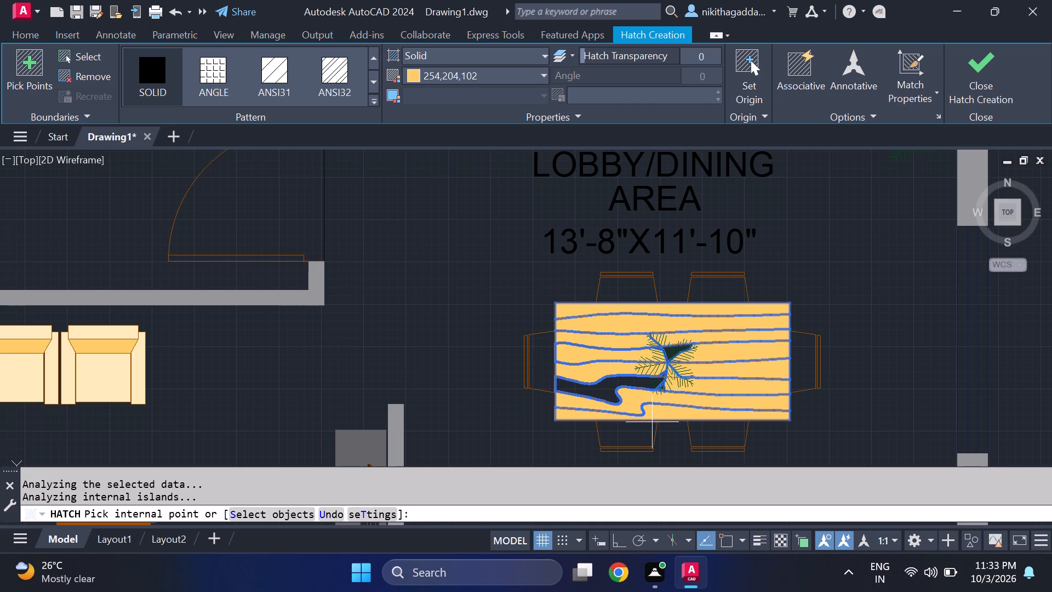
click(610, 390)
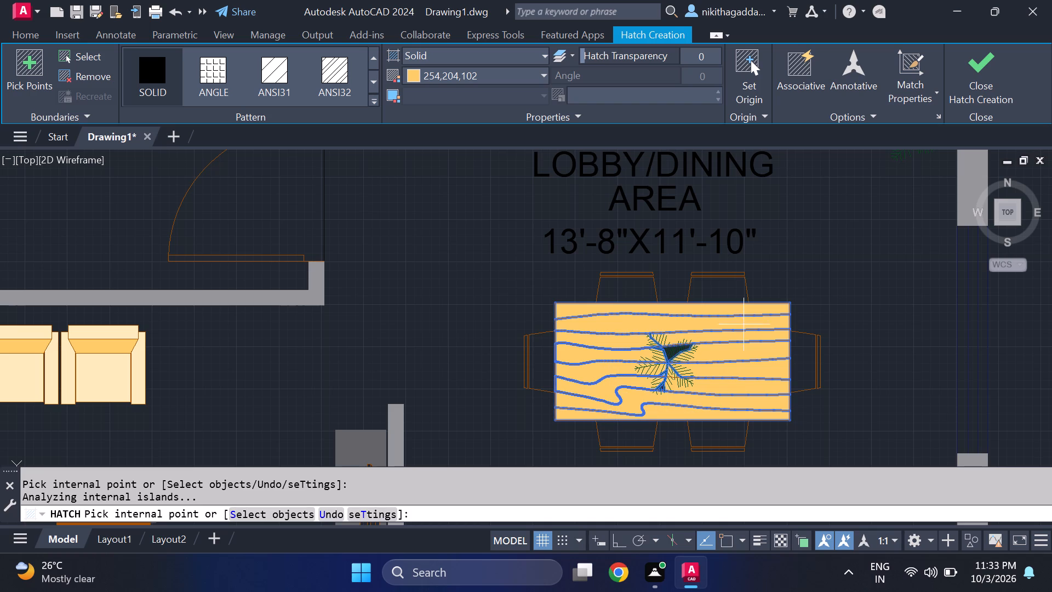
click(945, 104)
click(965, 69)
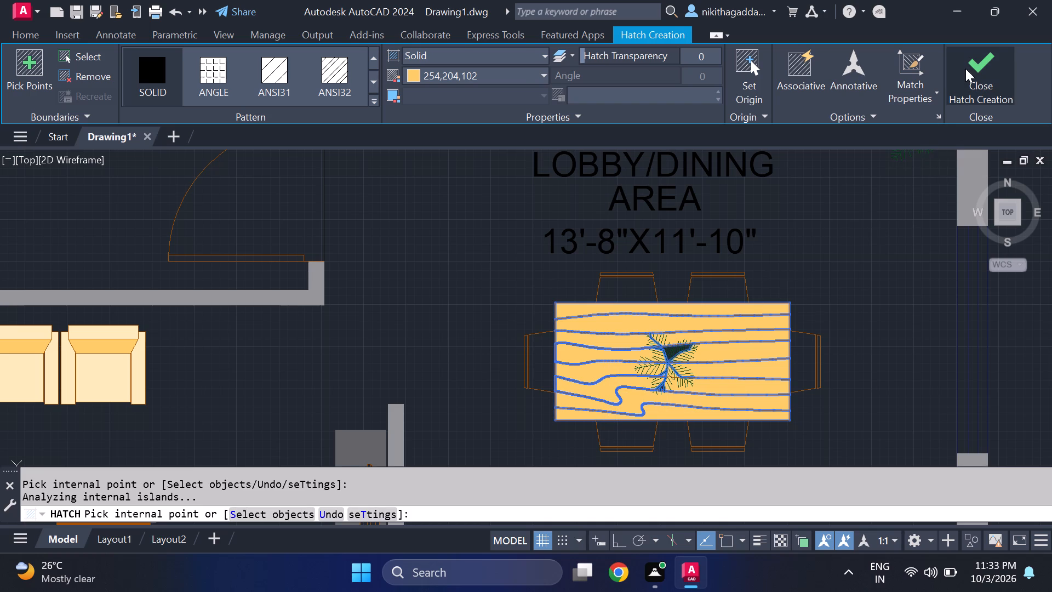
Solid-hatch the seats and backrests of the two dining chairs beside the lobby label with colour 242,113,114.
scroll(683, 347, down, 3)
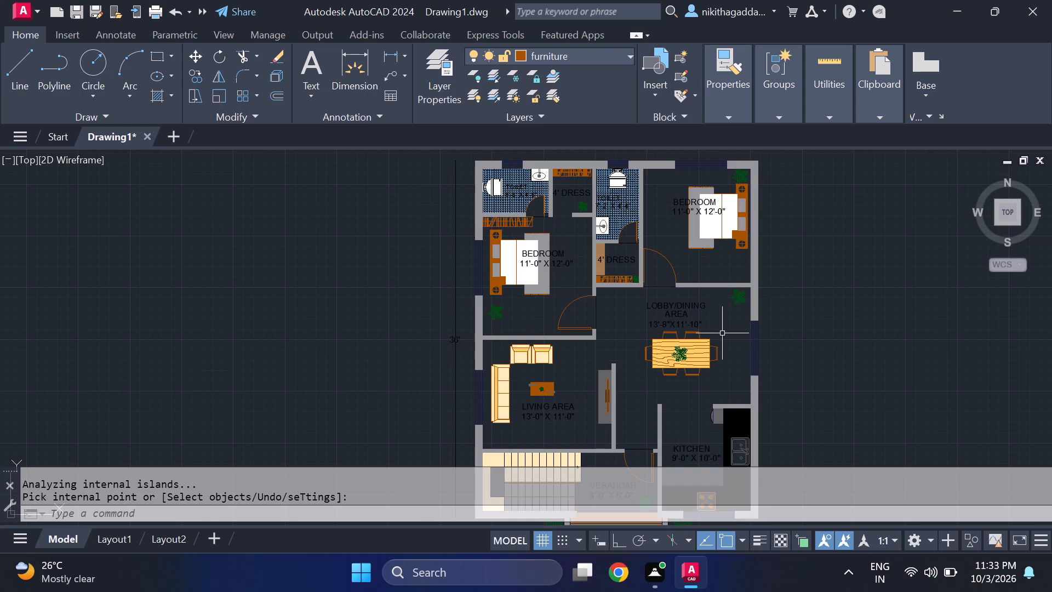
scroll(722, 333, down, 1)
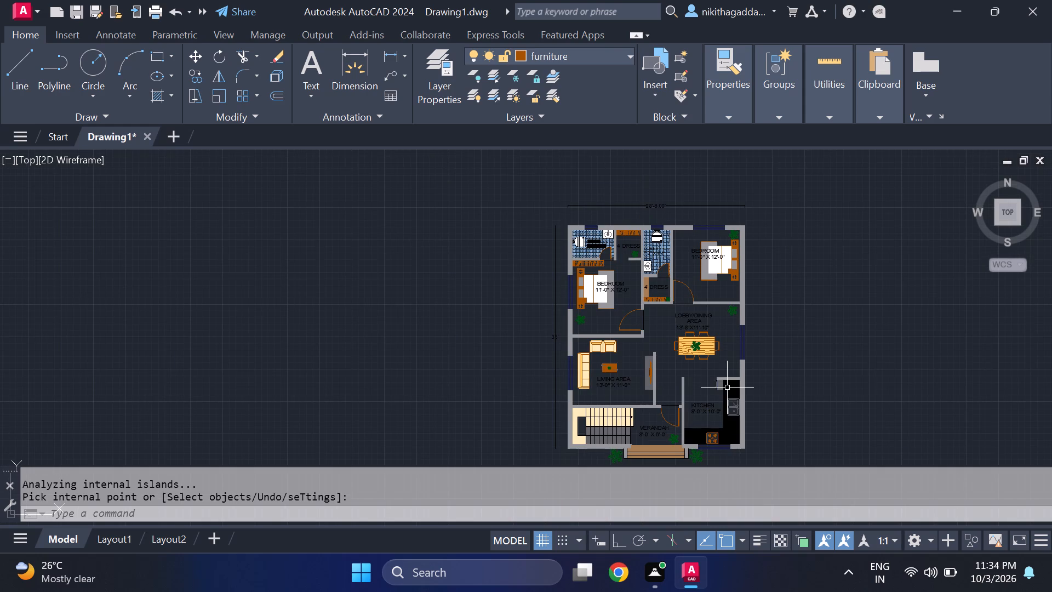
middle_drag(727, 387, 674, 336)
middle_click(673, 335)
middle_click(673, 335)
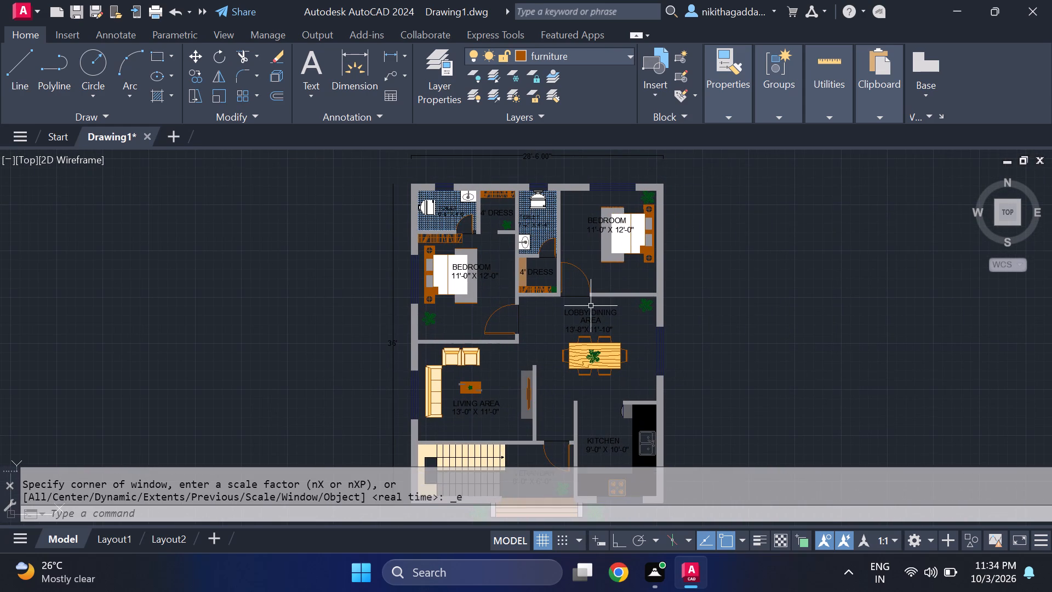
text(HATCH)
key(Return)
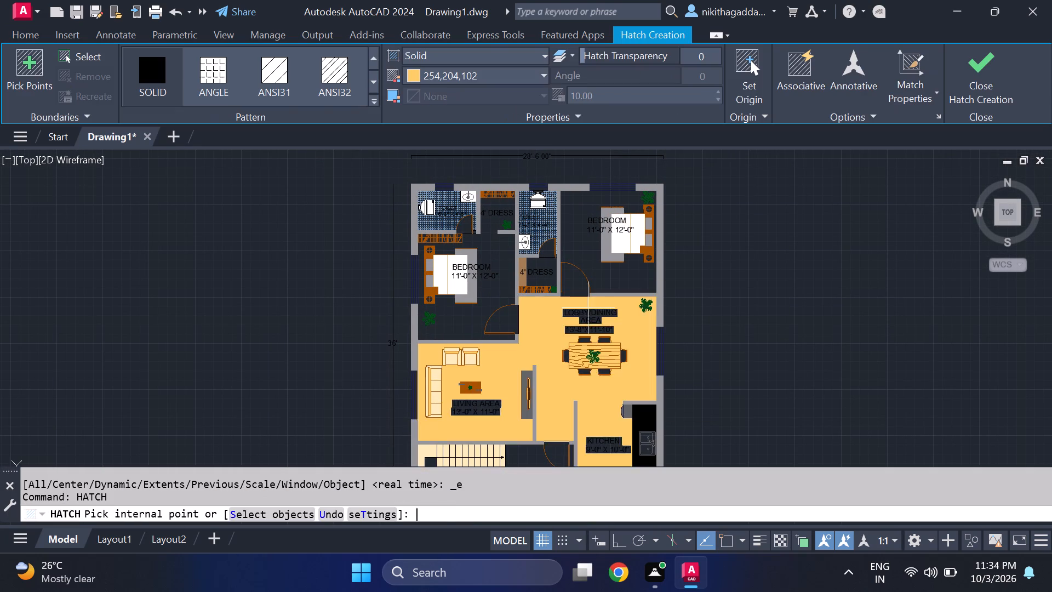
click(487, 77)
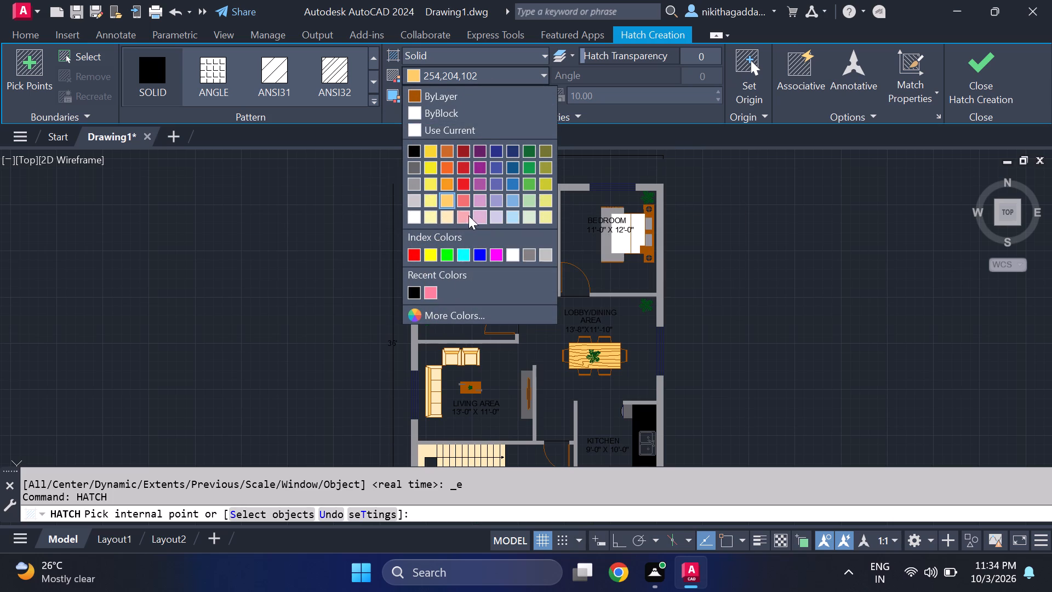
click(416, 186)
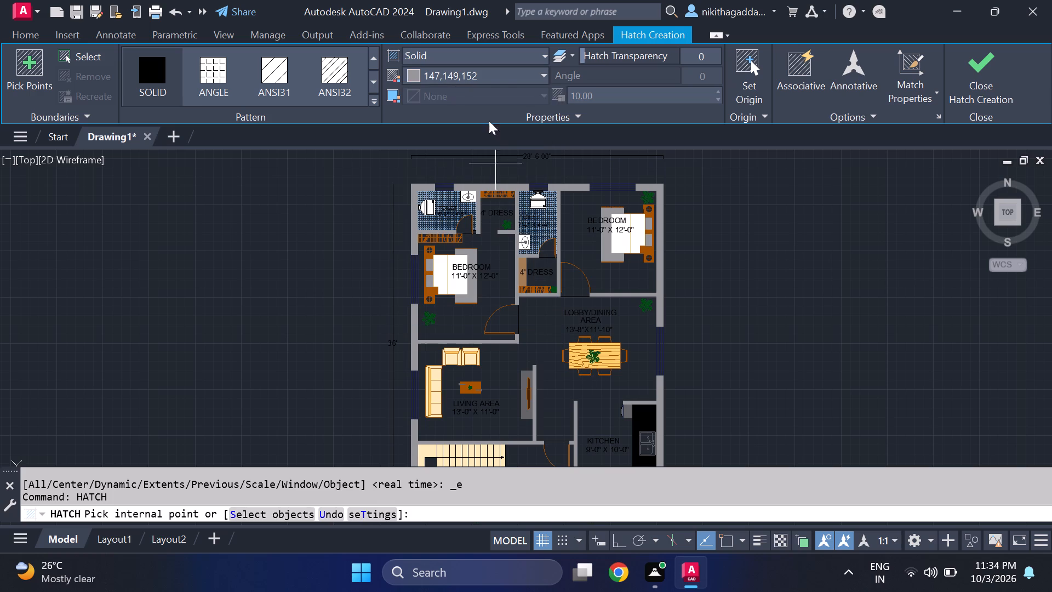
click(507, 81)
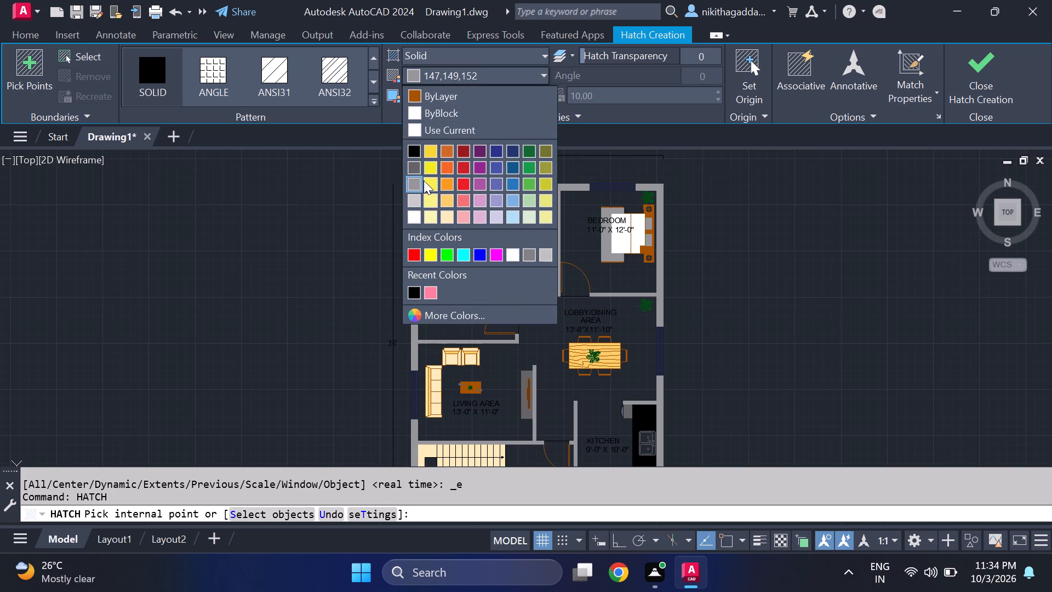
click(459, 201)
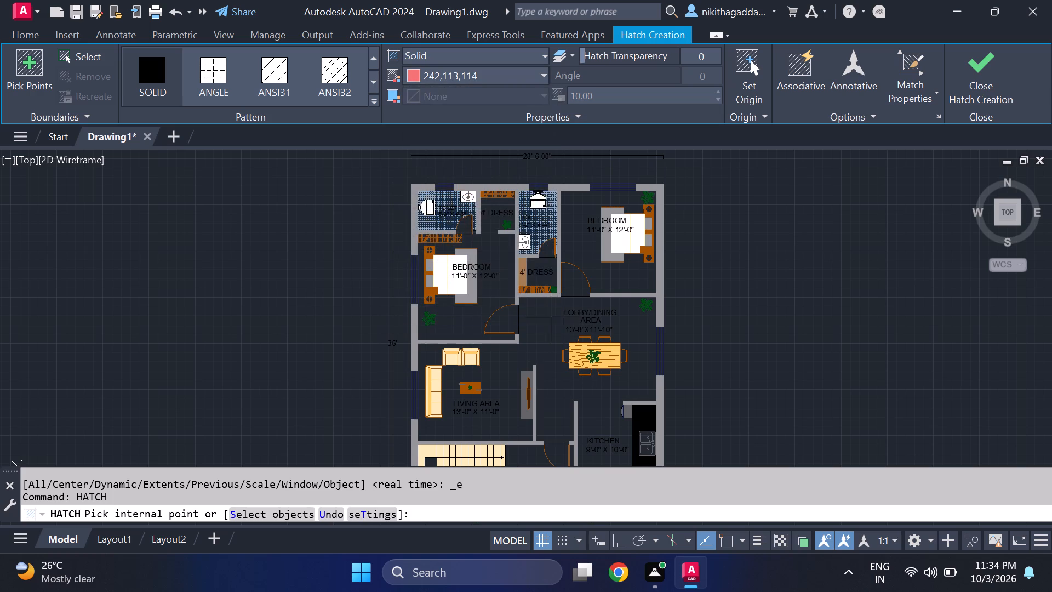
scroll(573, 331, up, 2)
click(607, 350)
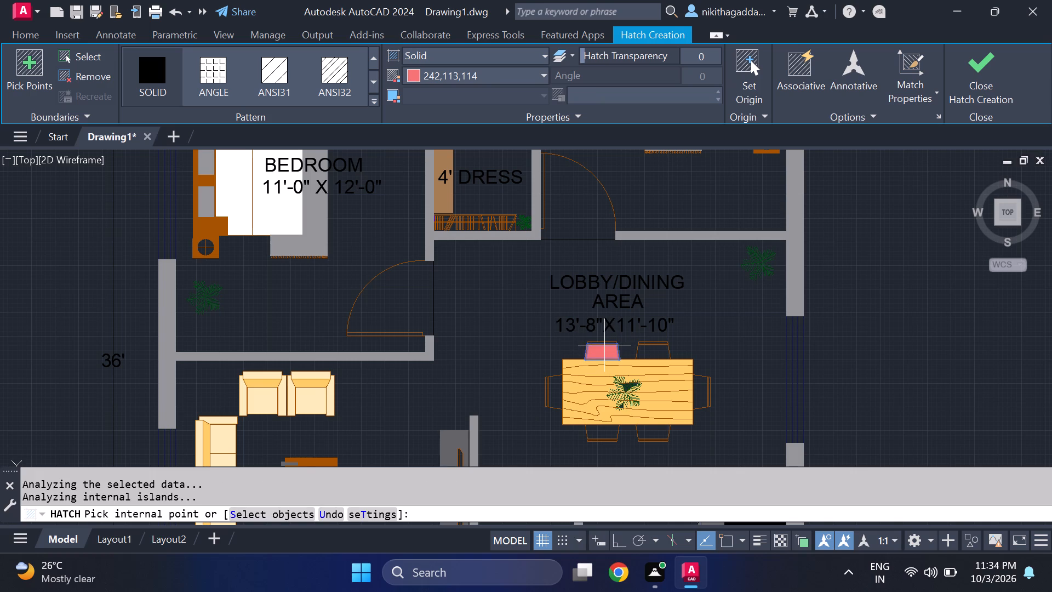
scroll(603, 344, up, 3)
click(603, 344)
click(791, 376)
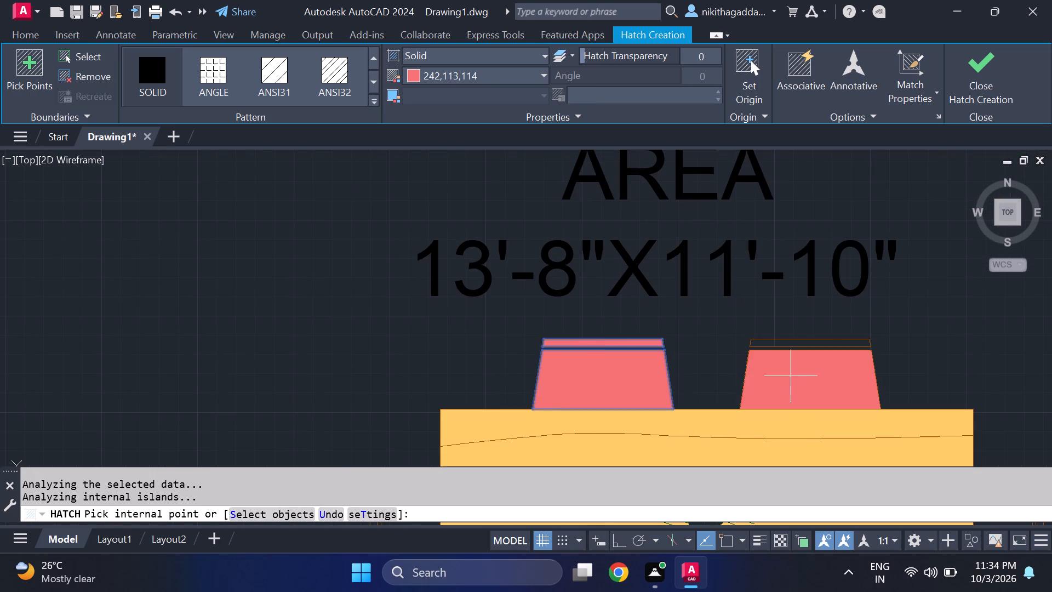
click(799, 345)
Hatch the seat and backrest of the dining chair at the table's living-area end with the same 242,113,114 colour.
scroll(785, 343, down, 3)
scroll(676, 411, up, 1)
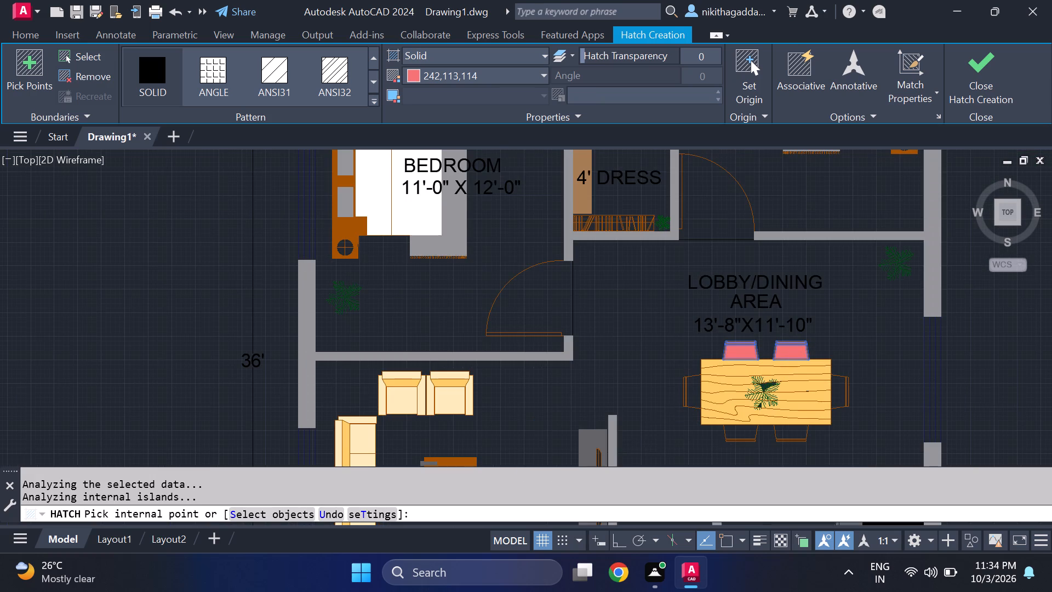
scroll(676, 411, up, 1)
click(718, 368)
click(694, 373)
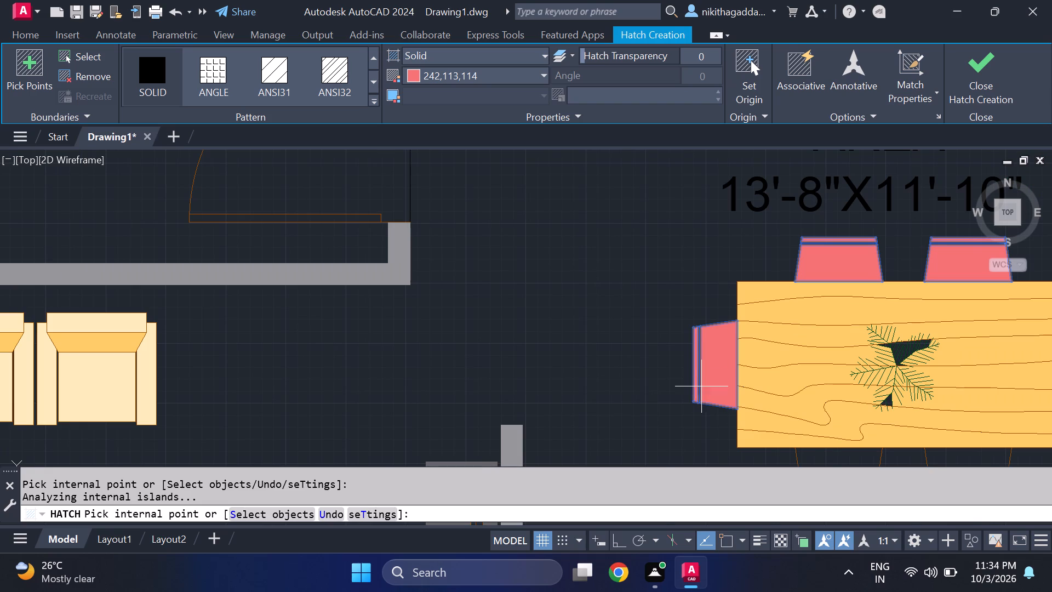
Hatch the seats and backrests of the two dining chairs on the table's kitchen side with colour 242,113,114.
scroll(756, 409, down, 2)
click(801, 434)
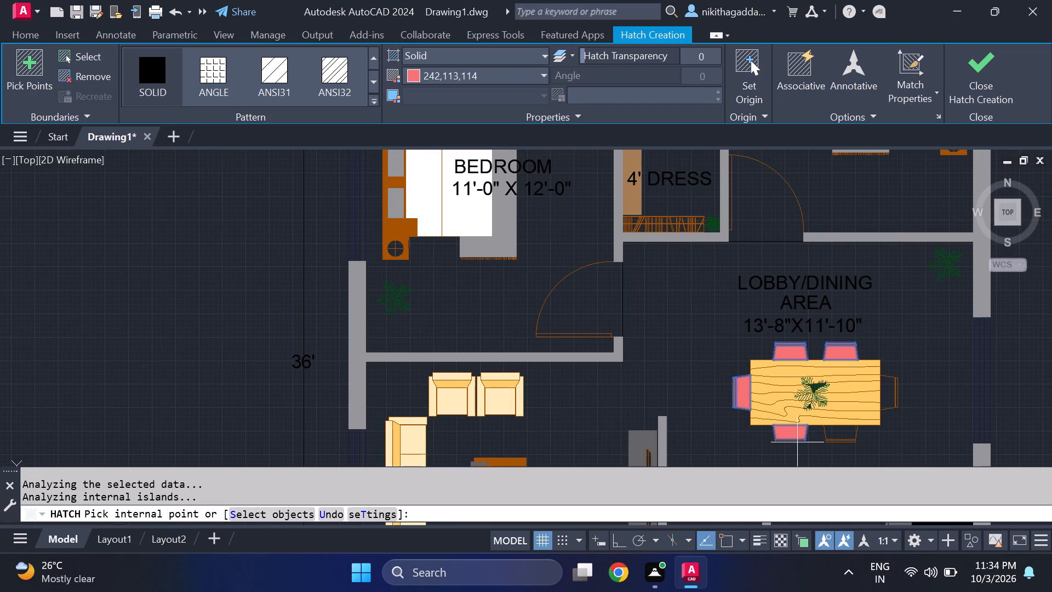
click(797, 440)
scroll(795, 441, up, 2)
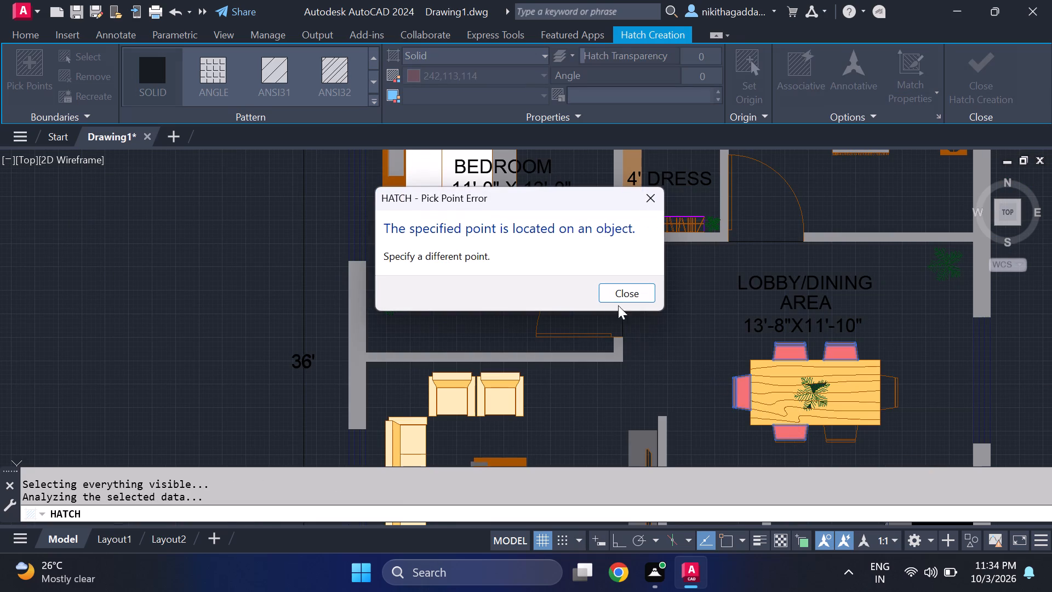
click(611, 297)
scroll(773, 437, up, 2)
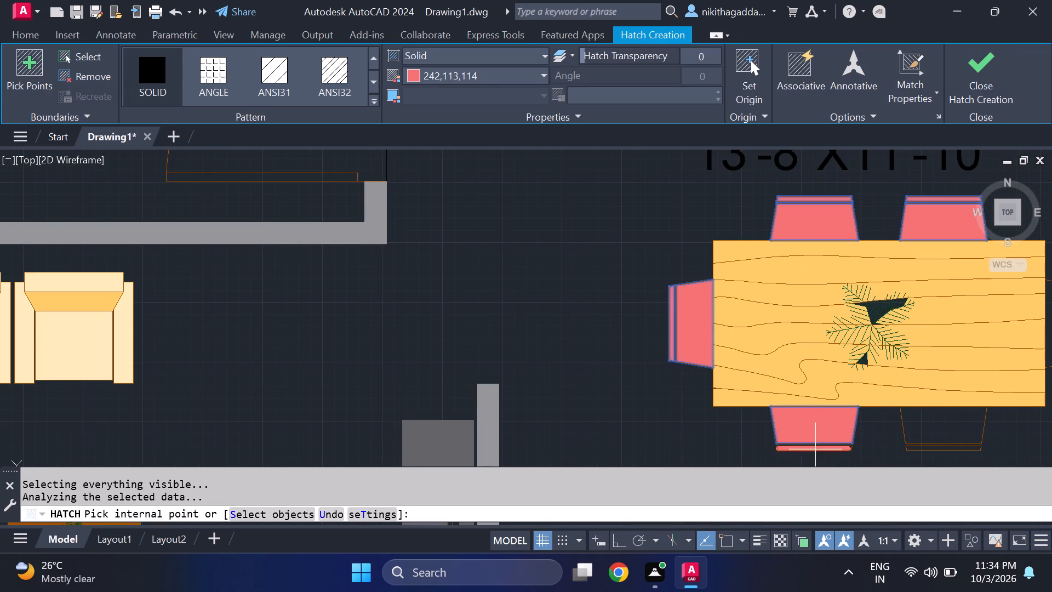
click(815, 449)
click(939, 449)
click(940, 436)
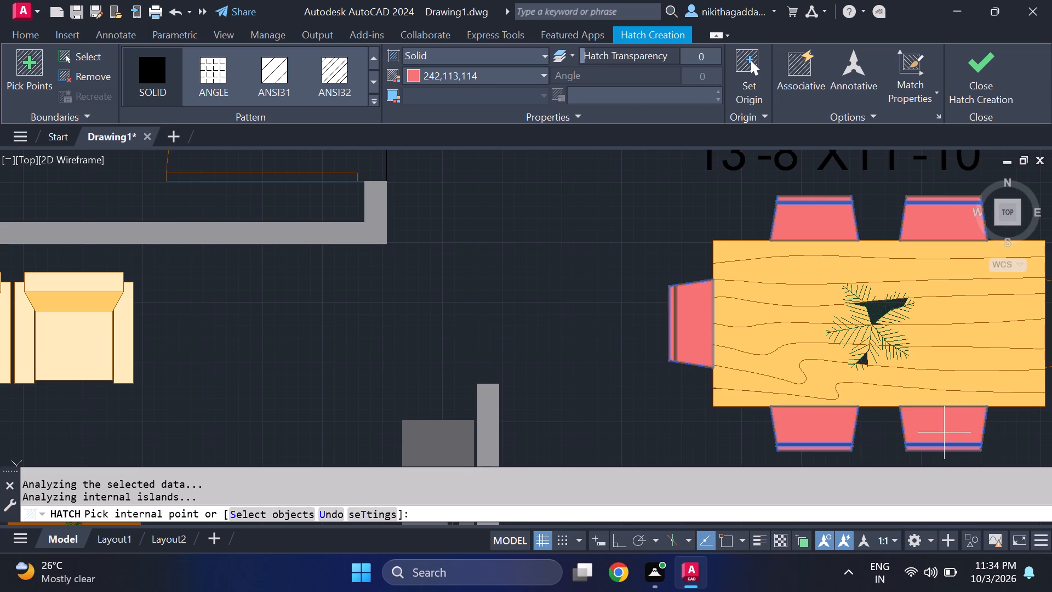
Solid-hatch the seat and backrest of the dining chair at the table's outer-wall end with colour 242,113,114, and finish the hatch.
scroll(944, 432, down, 2)
scroll(1004, 402, up, 2)
click(981, 390)
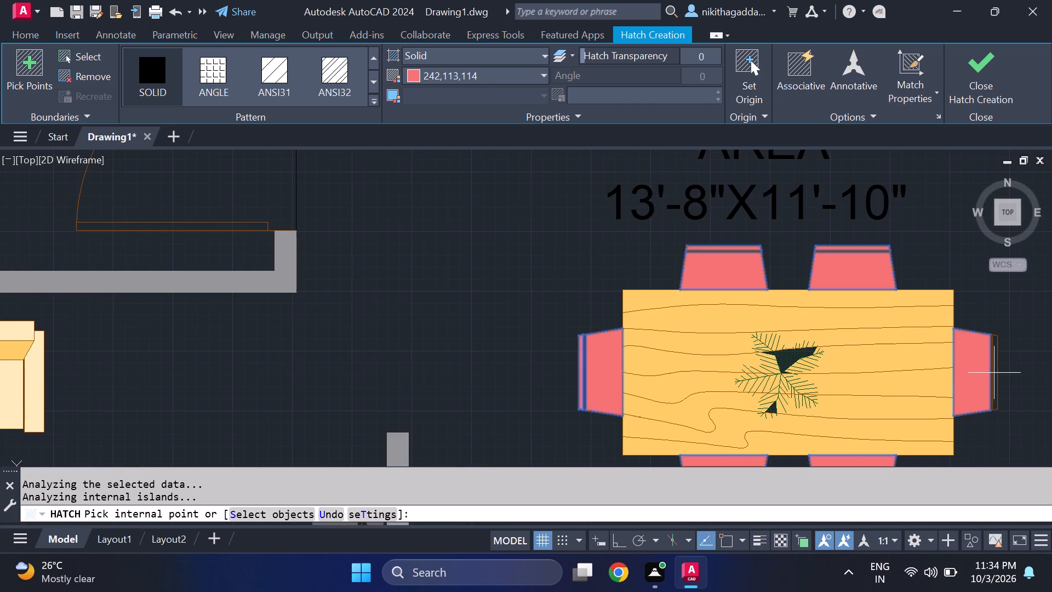
click(994, 373)
scroll(984, 351, down, 4)
click(963, 95)
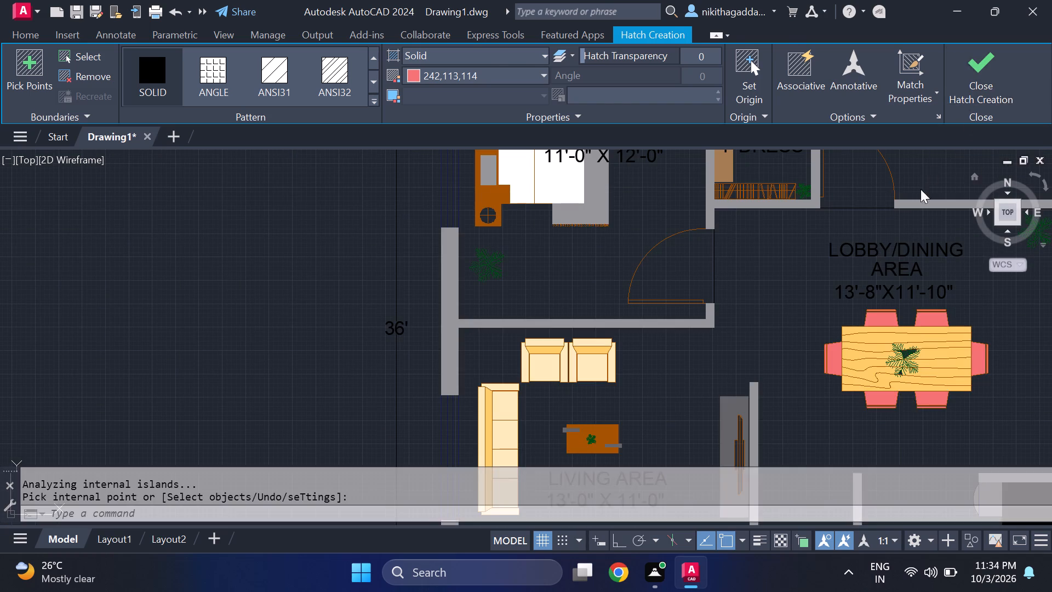
Examine the whole floor plan in model space to check the furniture hatching.
scroll(886, 294, down, 4)
scroll(915, 289, up, 2)
middle_drag(914, 333, 793, 320)
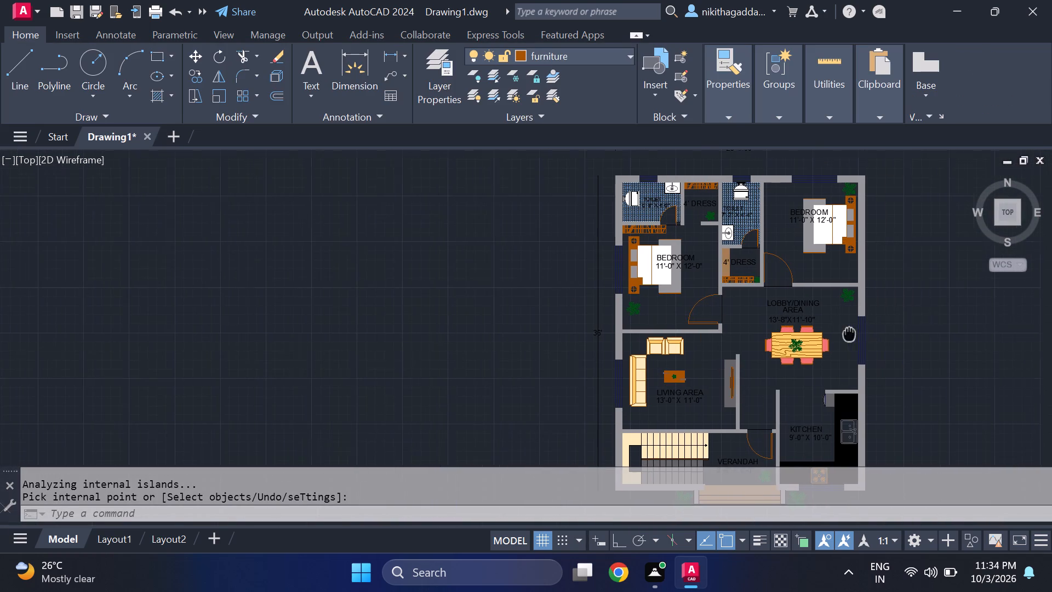
middle_drag(793, 320, 678, 291)
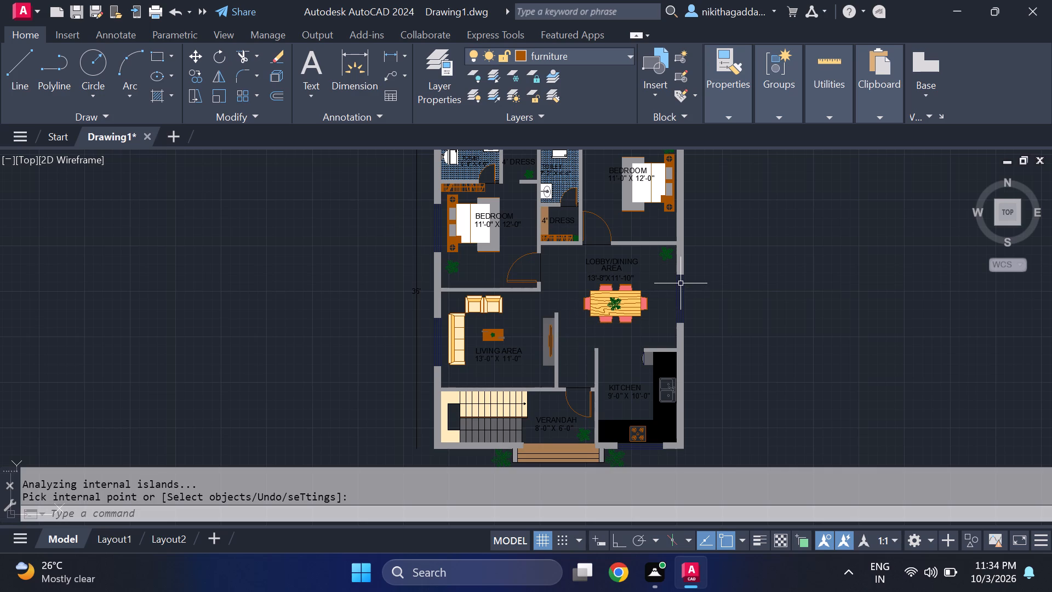
middle_drag(572, 286, 586, 343)
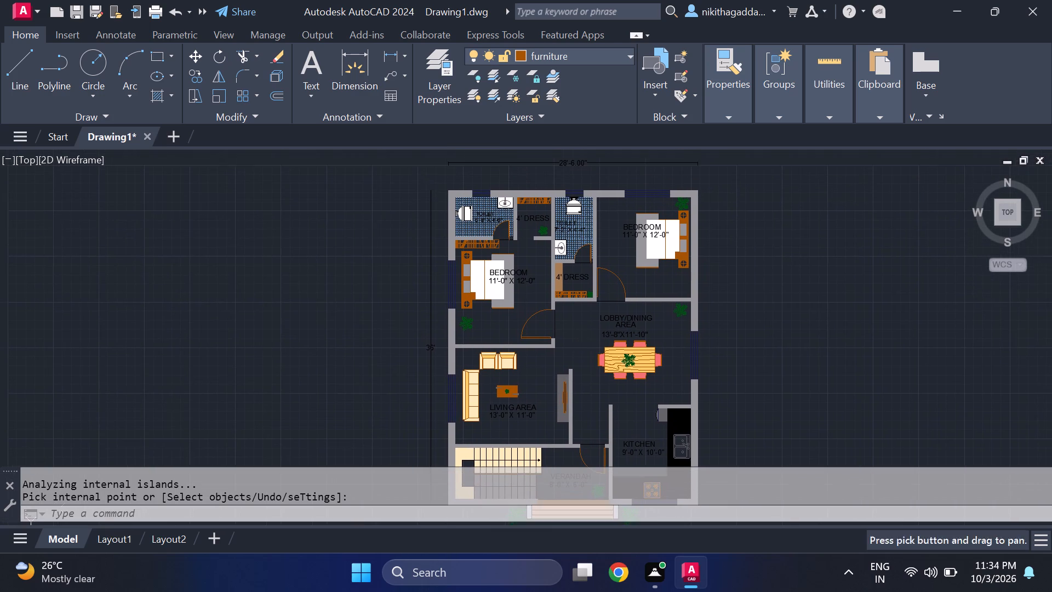
middle_drag(583, 348, 554, 290)
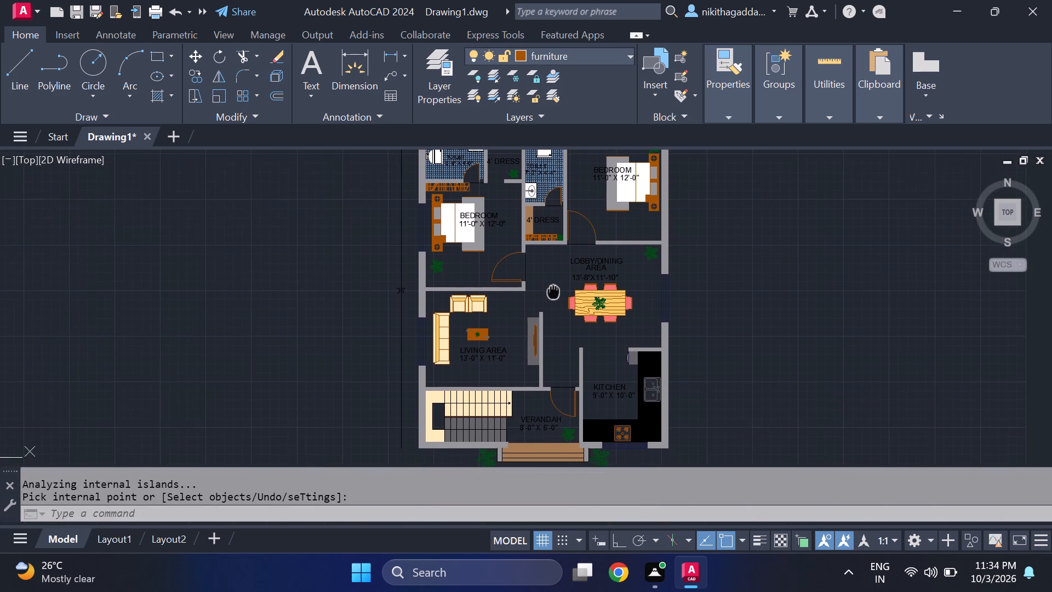
middle_drag(554, 290, 544, 271)
middle_drag(566, 320, 546, 294)
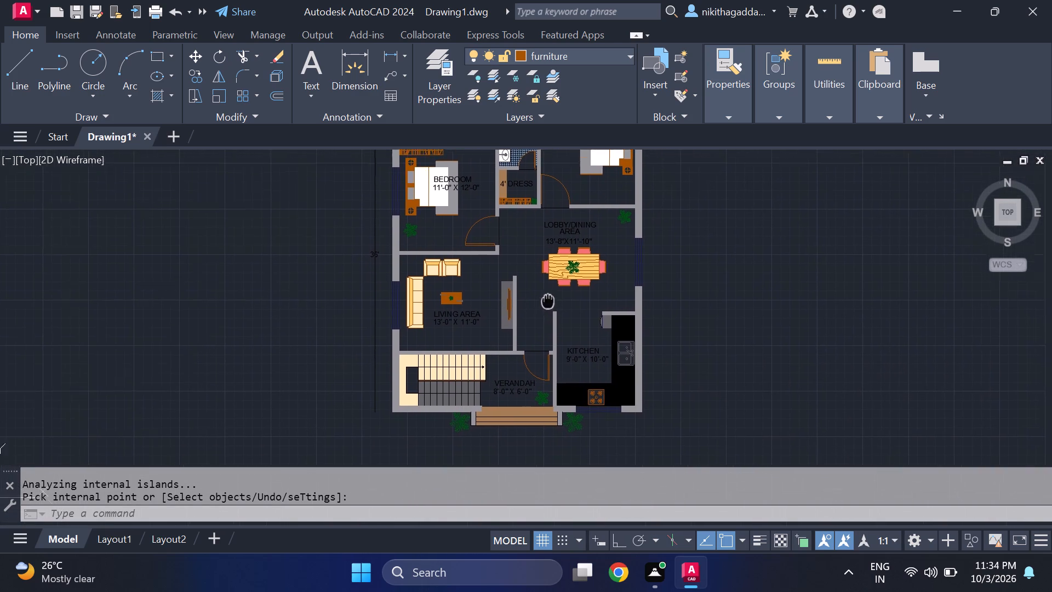
middle_drag(546, 294, 542, 278)
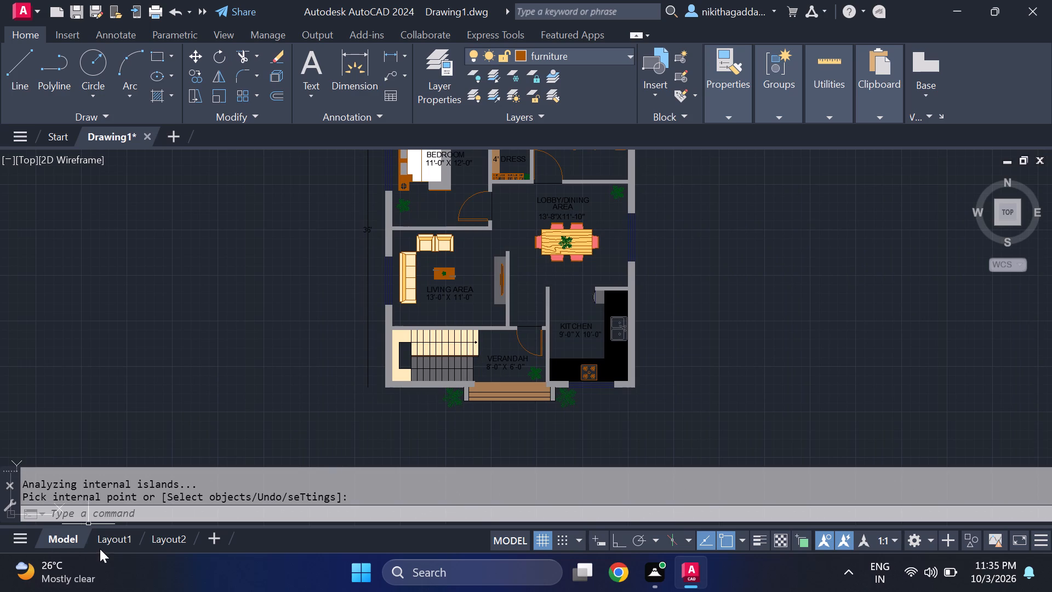
Preview the Layout1 plot with DWG To PDF on ISO full bleed A4 landscape at 1:1, and inspect the hatched plan.
click(112, 542)
right_click(118, 536)
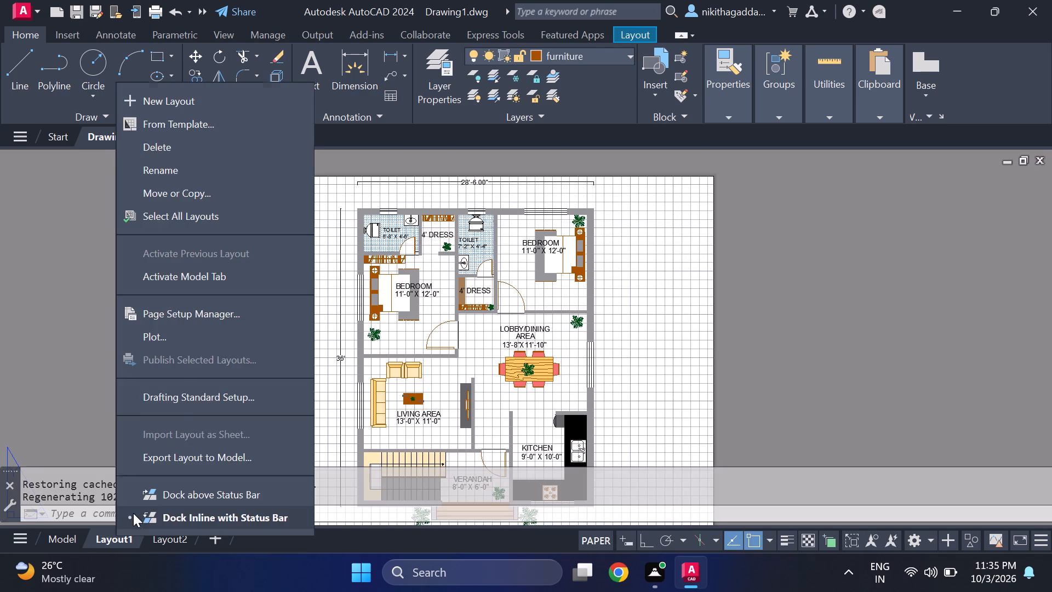
click(177, 337)
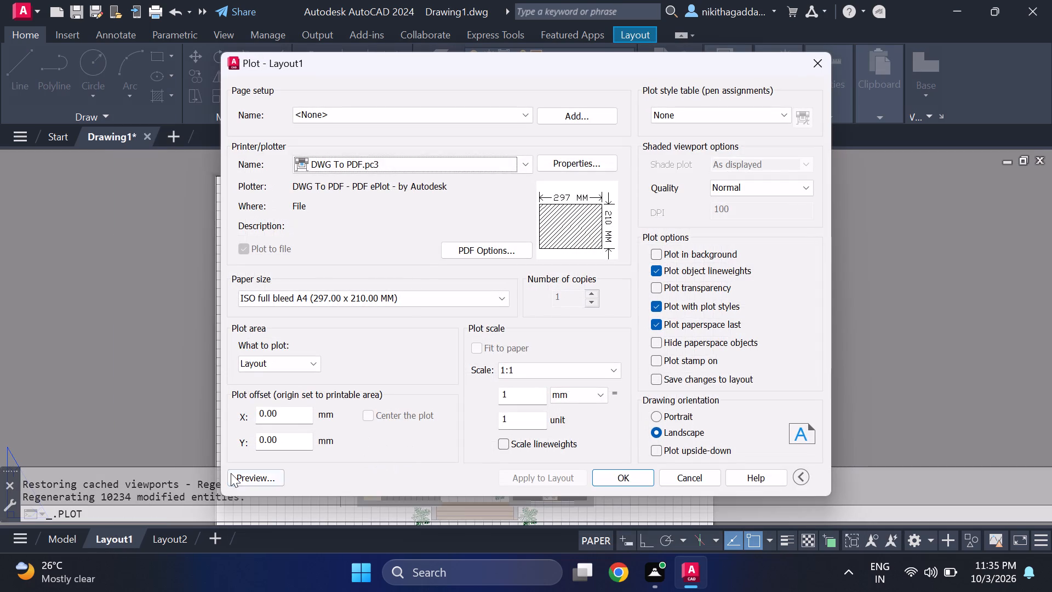
click(231, 473)
scroll(562, 295, up, 1)
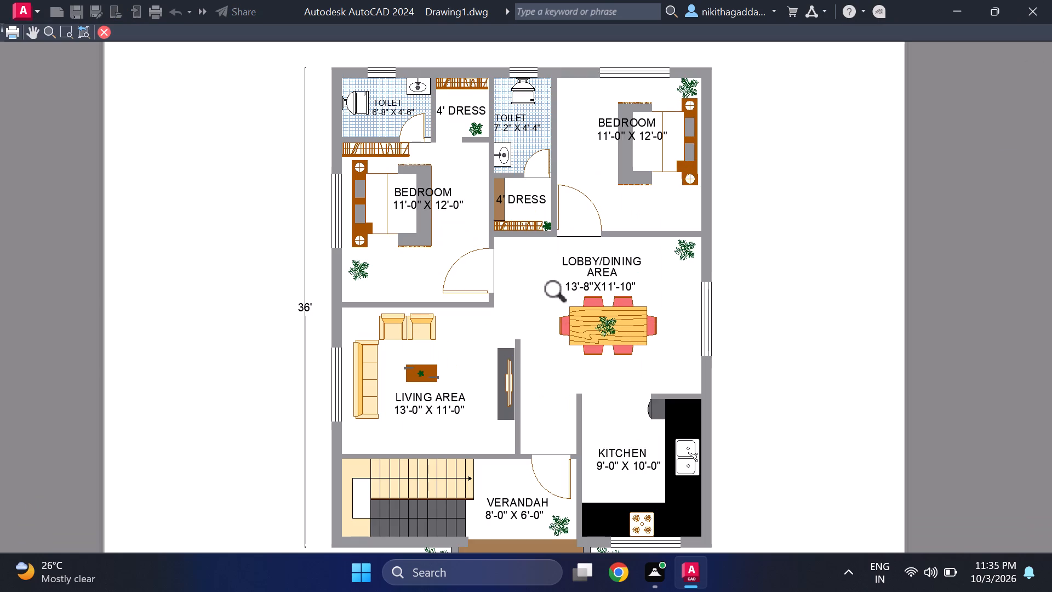
scroll(563, 295, down, 2)
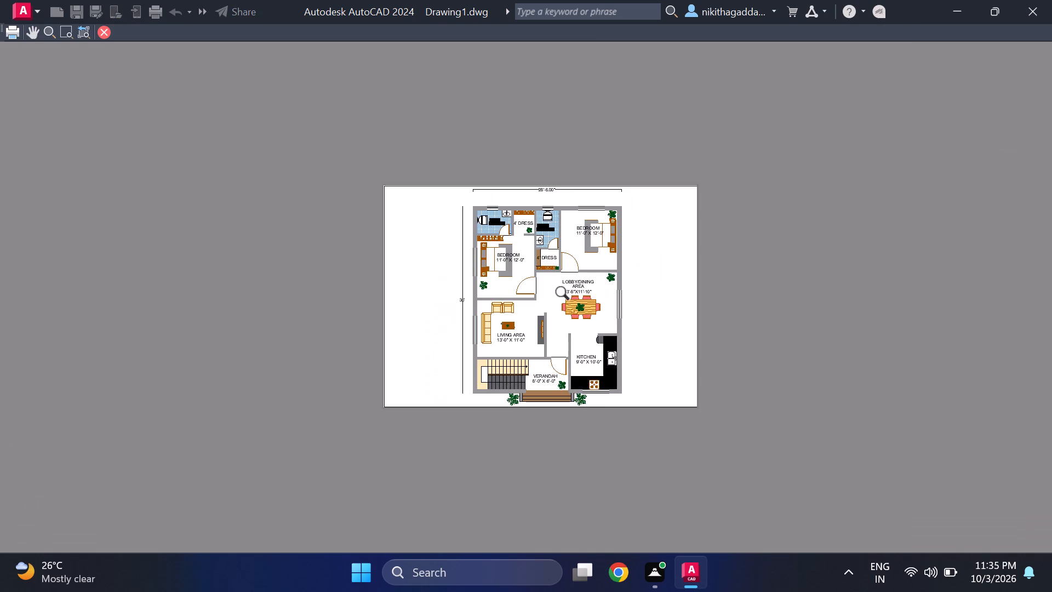
scroll(579, 288, up, 2)
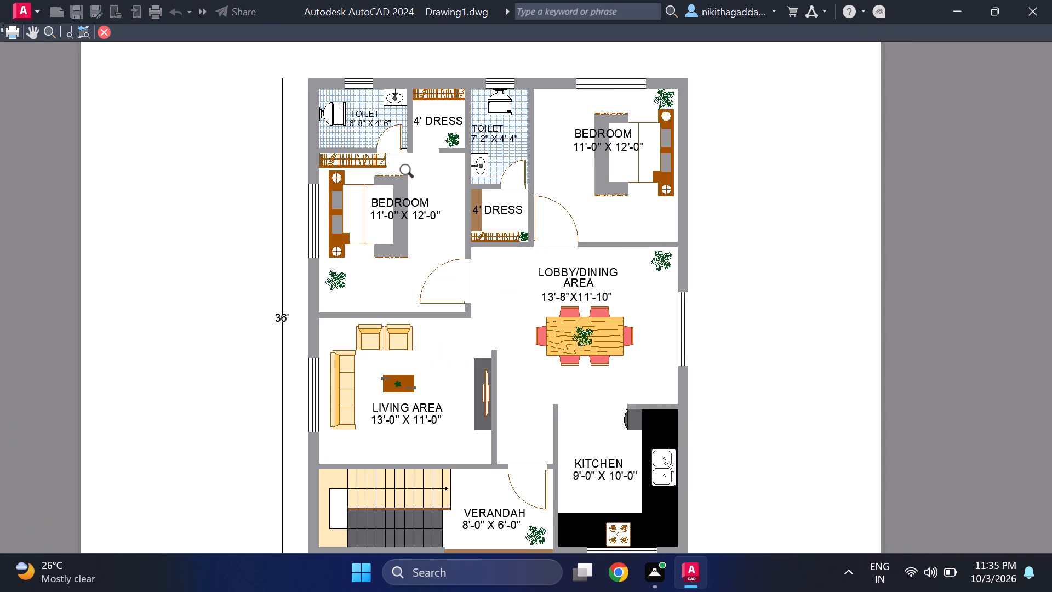
click(101, 28)
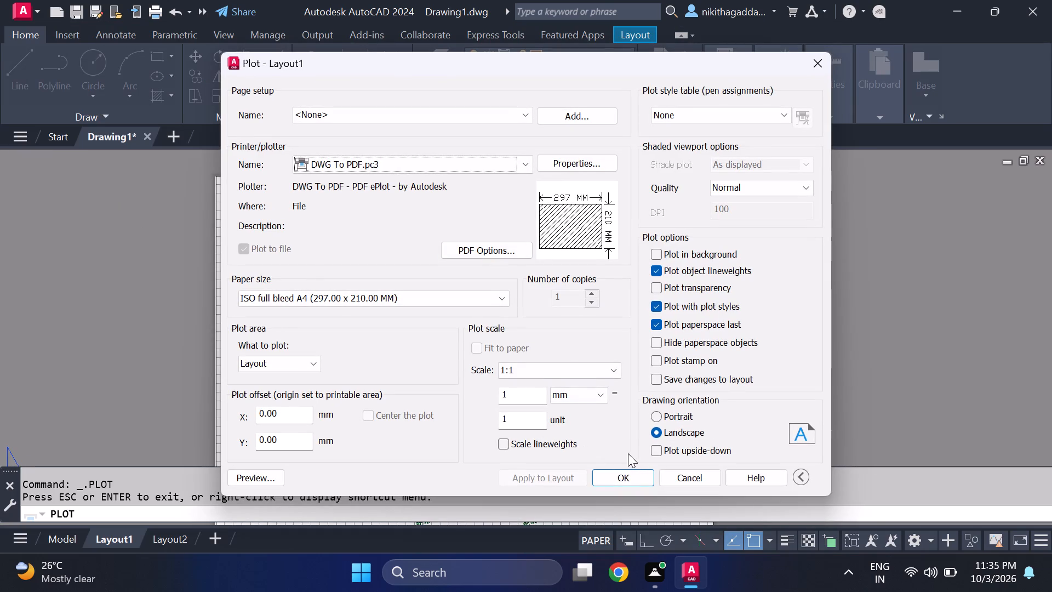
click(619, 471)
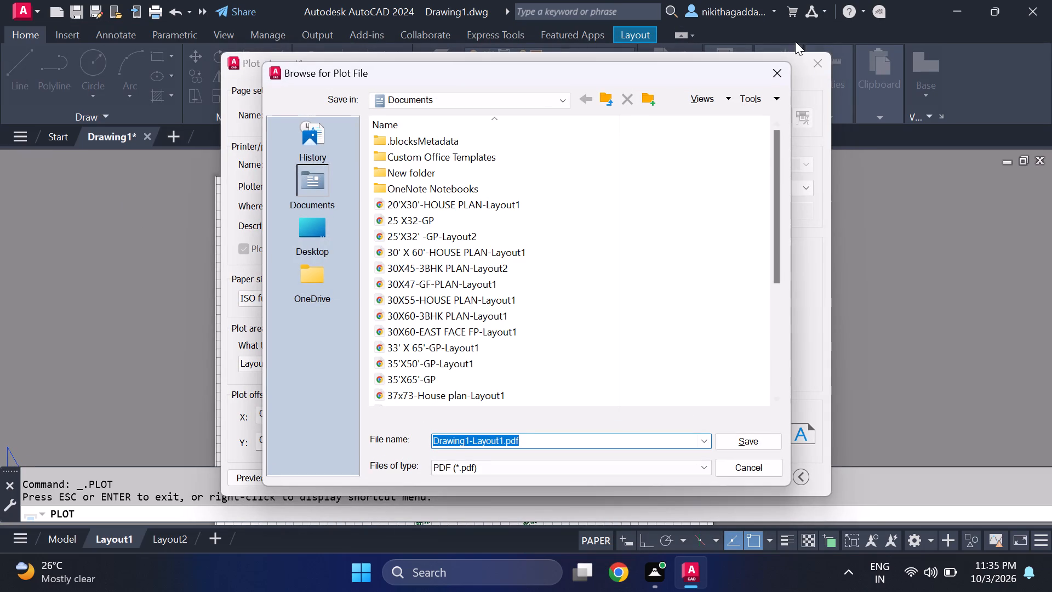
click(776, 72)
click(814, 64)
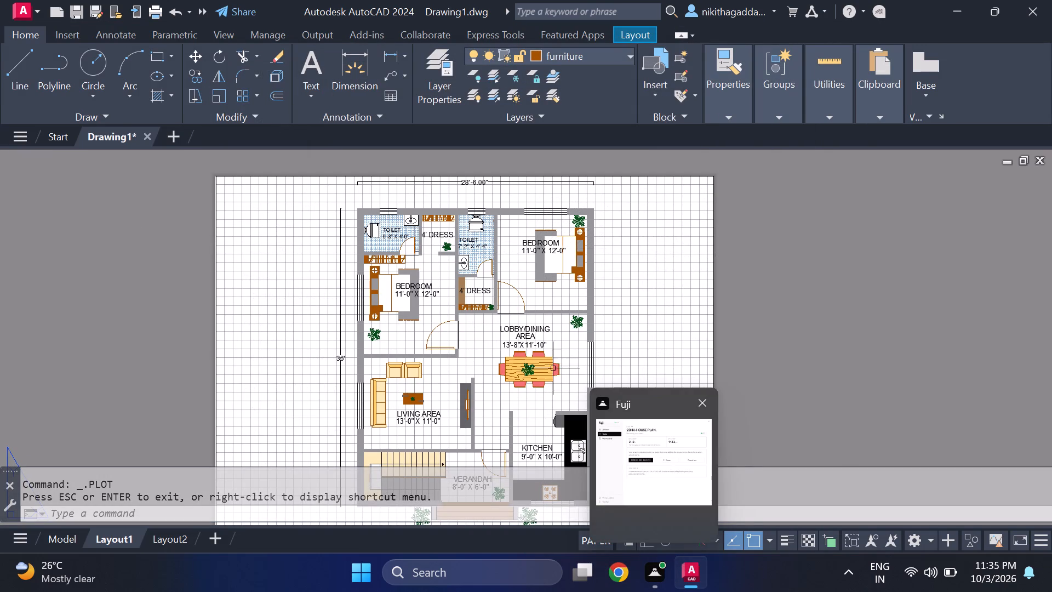
Look over the plan on the Layout1 sheet and in model space, checking the living and dining furniture fills.
scroll(461, 287, down, 2)
scroll(466, 333, up, 2)
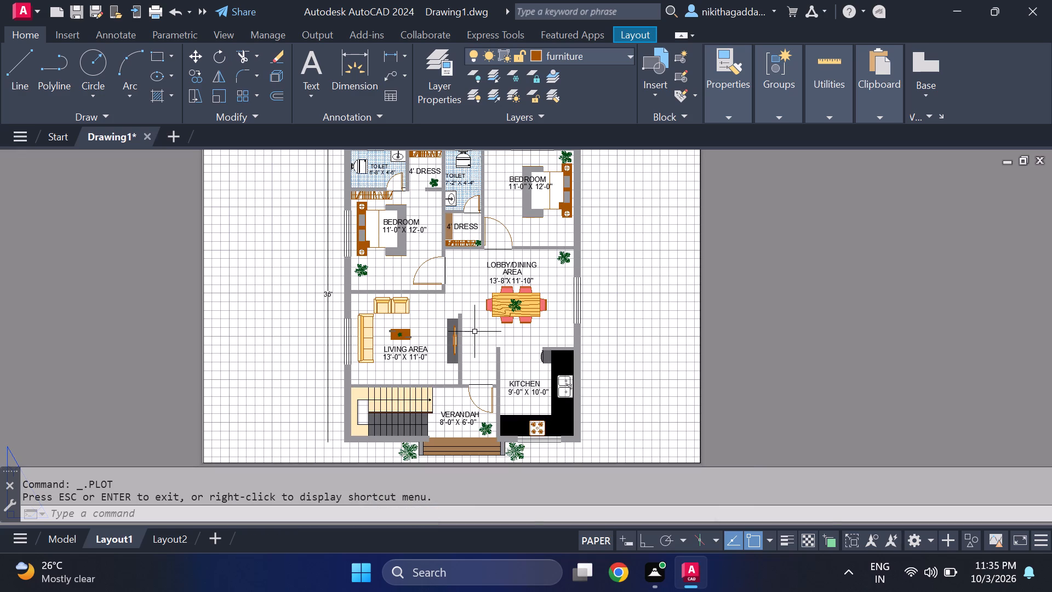
scroll(476, 343, up, 1)
click(68, 535)
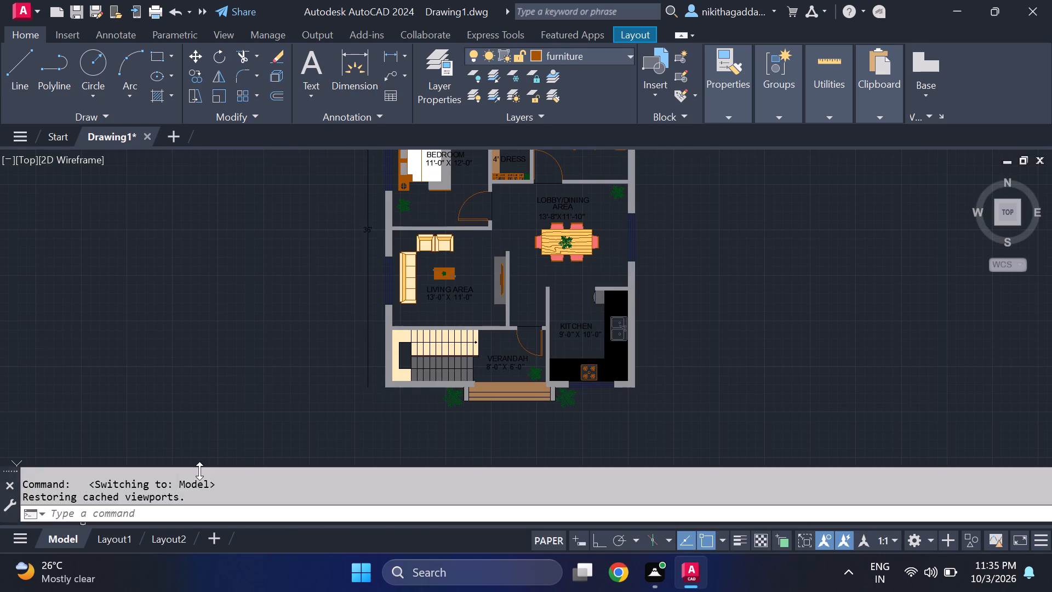
scroll(505, 298, up, 1)
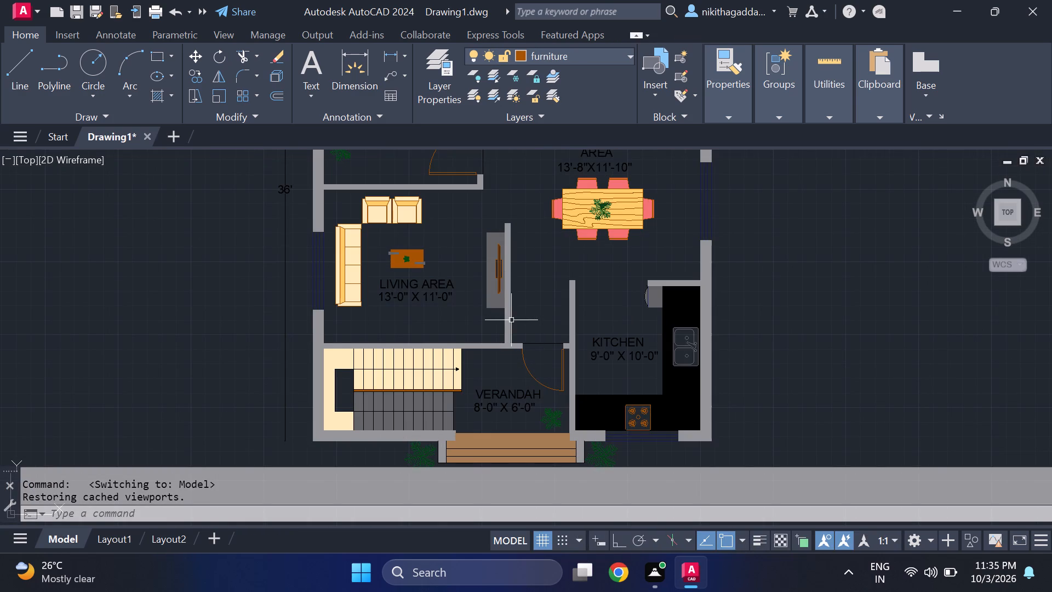
scroll(373, 281, down, 2)
middle_drag(385, 259, 390, 285)
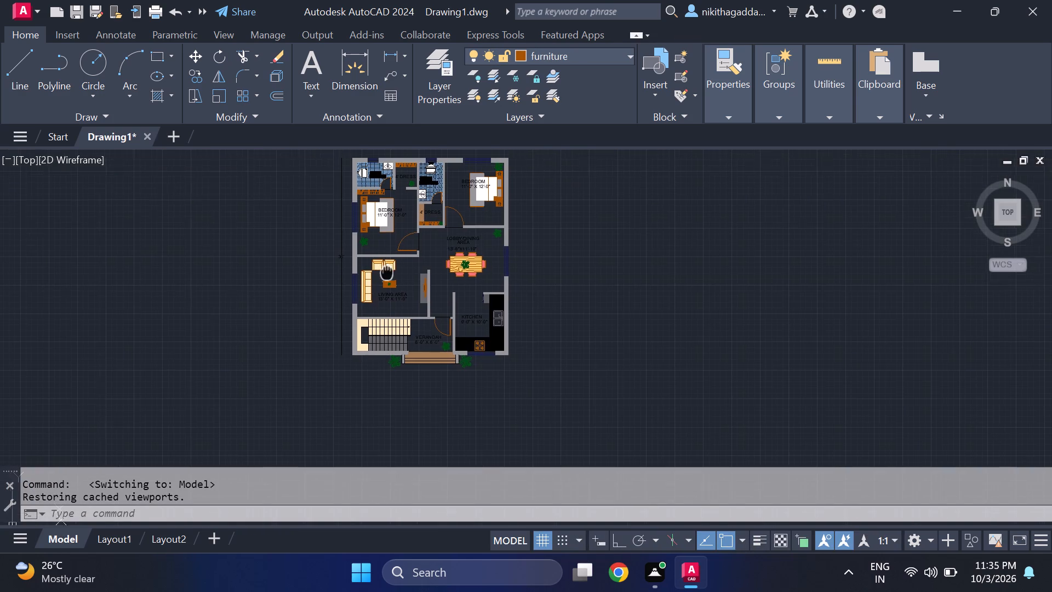
middle_drag(390, 285, 402, 336)
scroll(403, 336, up, 2)
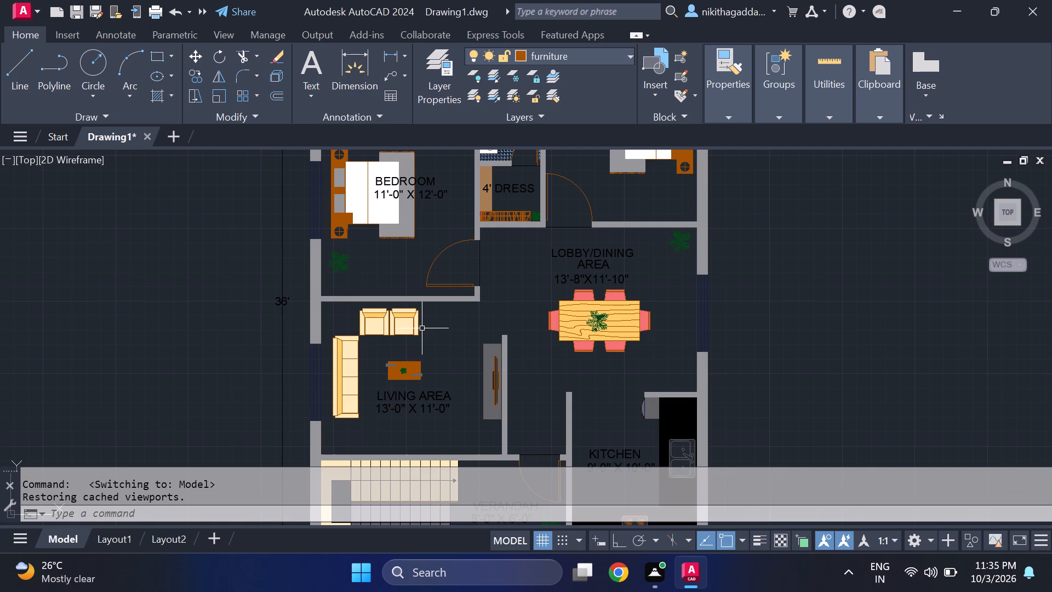
scroll(423, 327, up, 1)
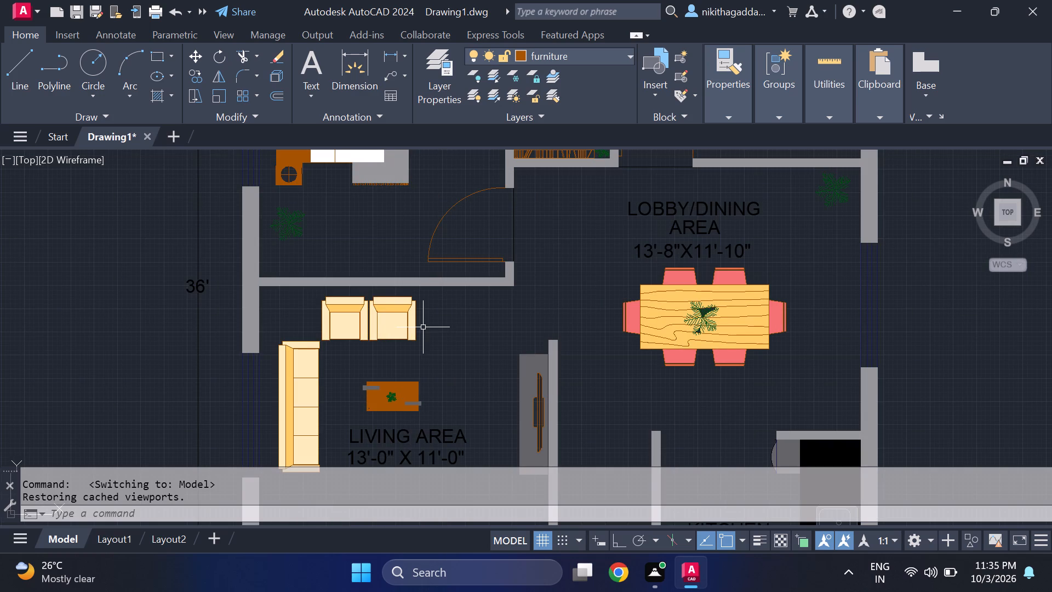
scroll(392, 379, down, 1)
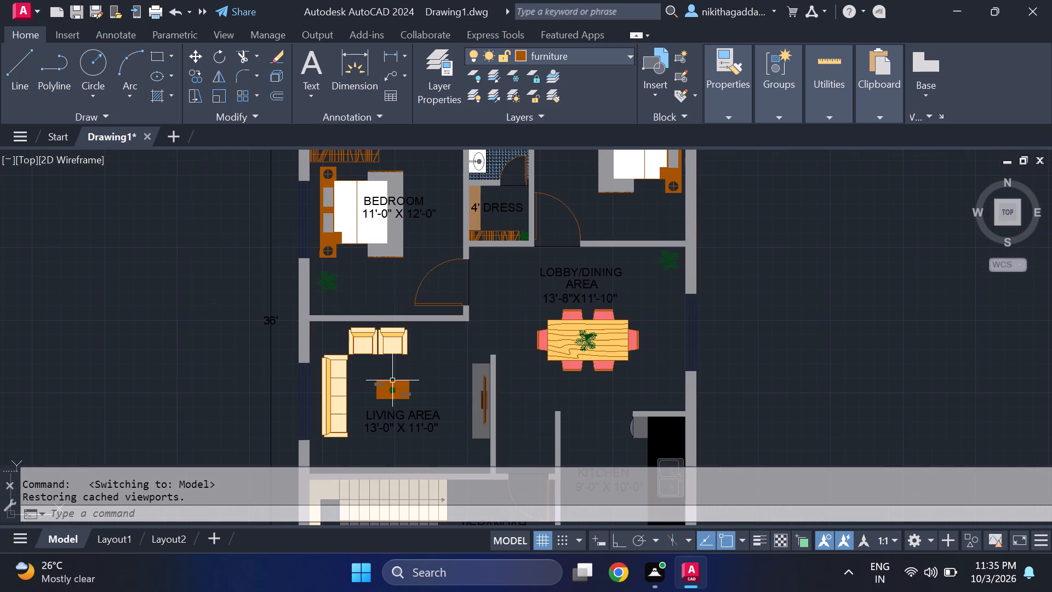
scroll(406, 384, up, 1)
scroll(406, 384, down, 3)
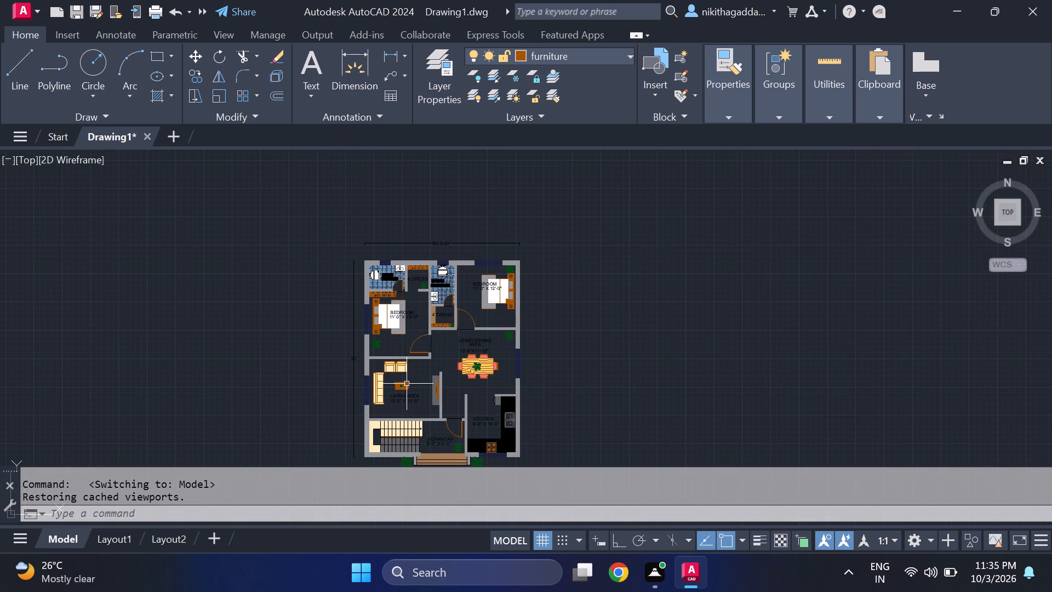
Examine the hatching in the toilets, dressing areas, bedrooms and lobby/dining area of the floor plan in model space.
scroll(379, 271, up, 4)
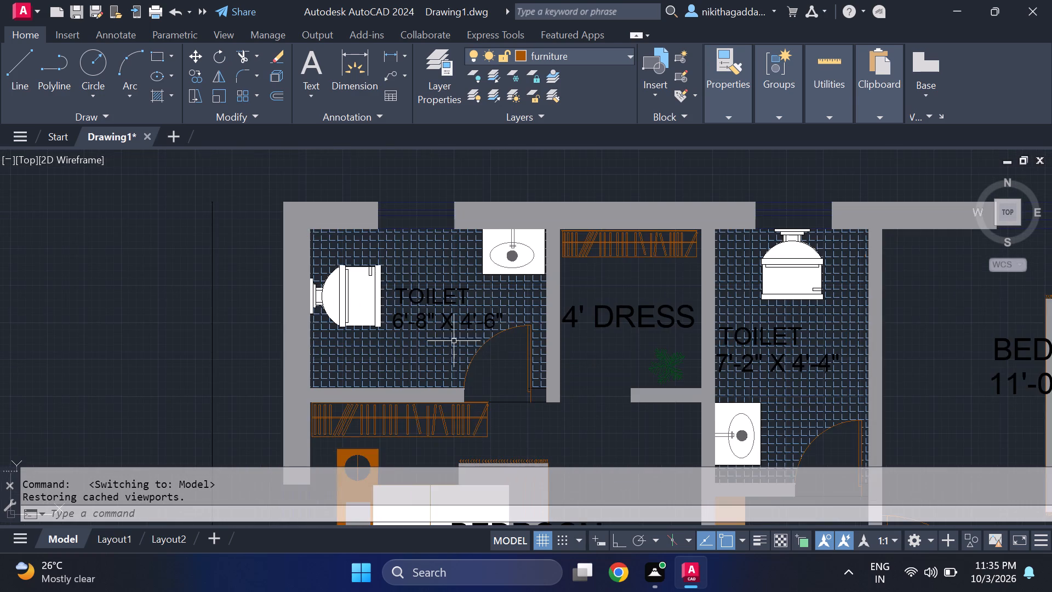
scroll(480, 365, down, 5)
middle_drag(521, 403, 493, 323)
middle_click(493, 323)
scroll(494, 323, up, 2)
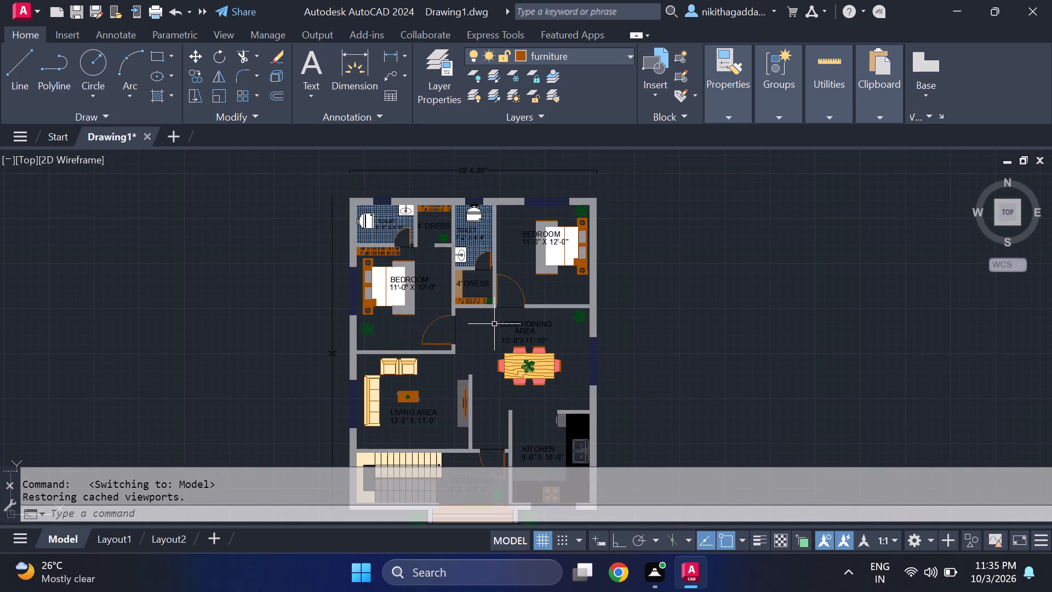
scroll(494, 324, up, 1)
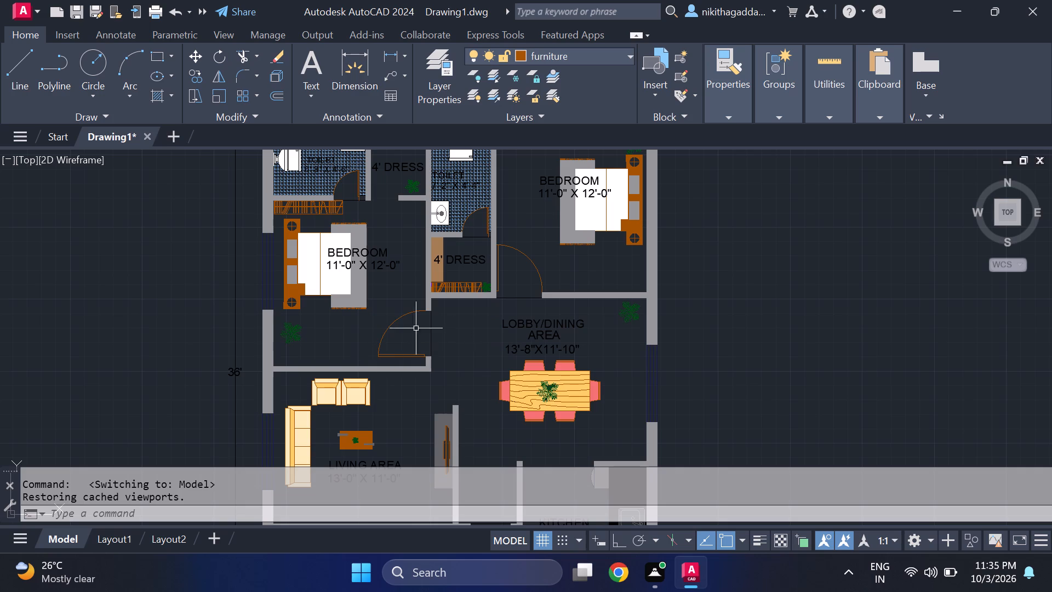
scroll(515, 337, down, 2)
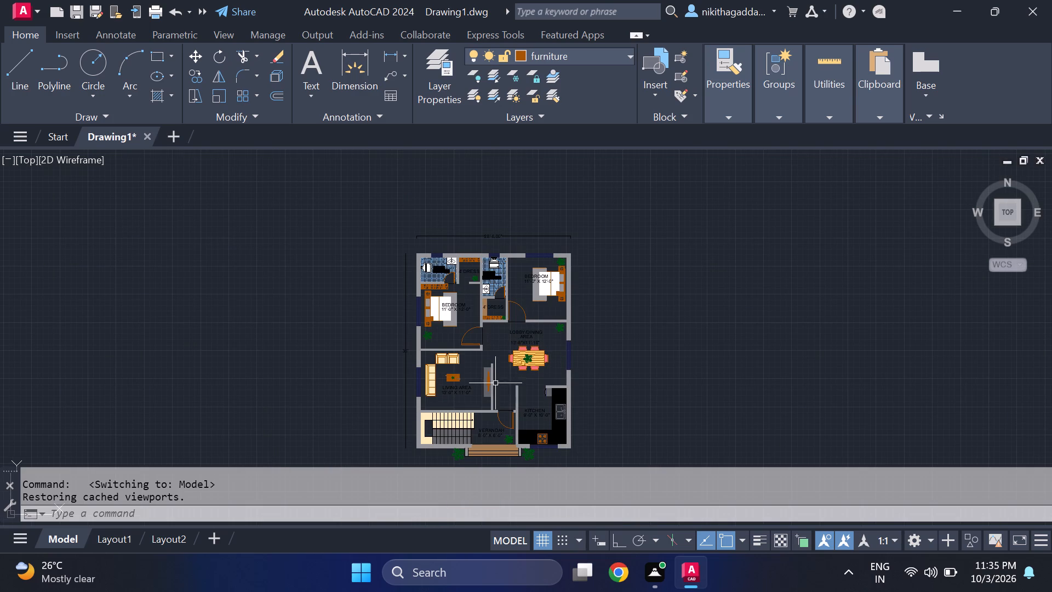
scroll(498, 412, up, 2)
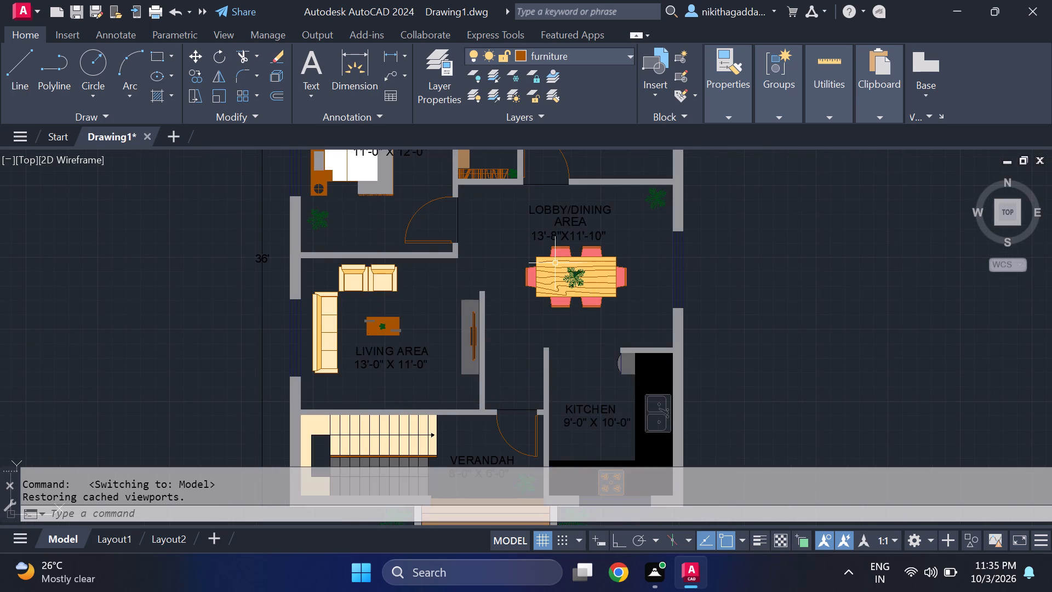
scroll(542, 266, down, 1)
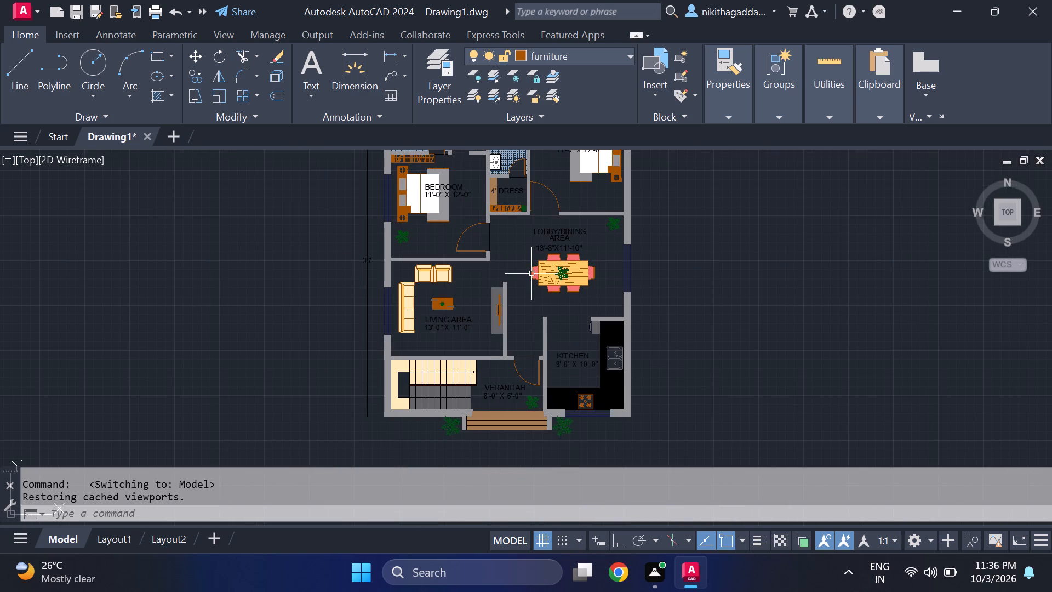
scroll(508, 294, up, 1)
scroll(508, 294, down, 2)
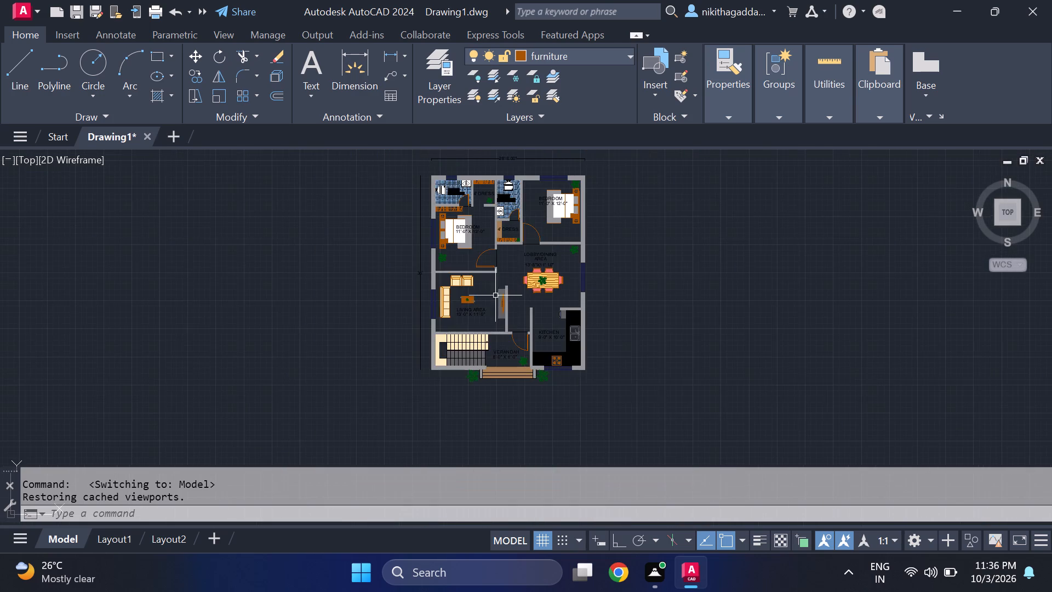
scroll(484, 293, up, 2)
middle_click(484, 293)
middle_drag(488, 312, 487, 426)
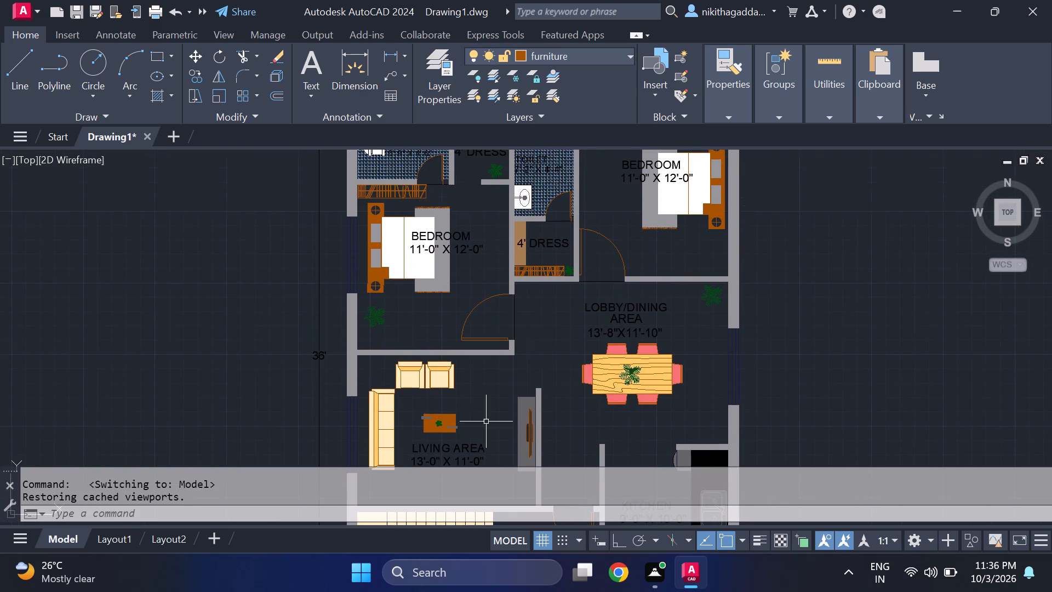
scroll(495, 349, down, 2)
scroll(511, 307, up, 2)
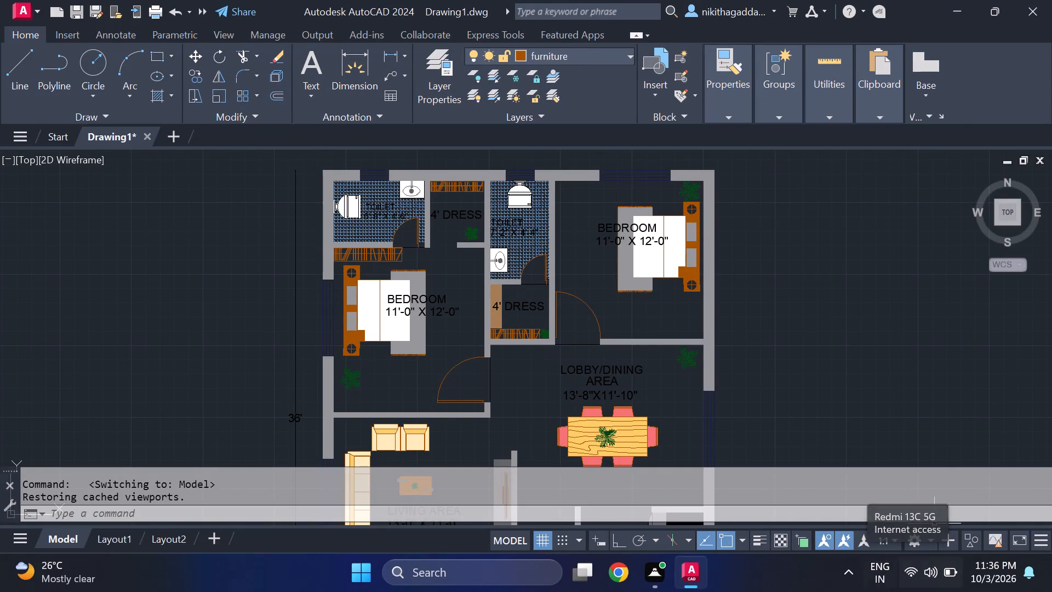
scroll(673, 371, down, 1)
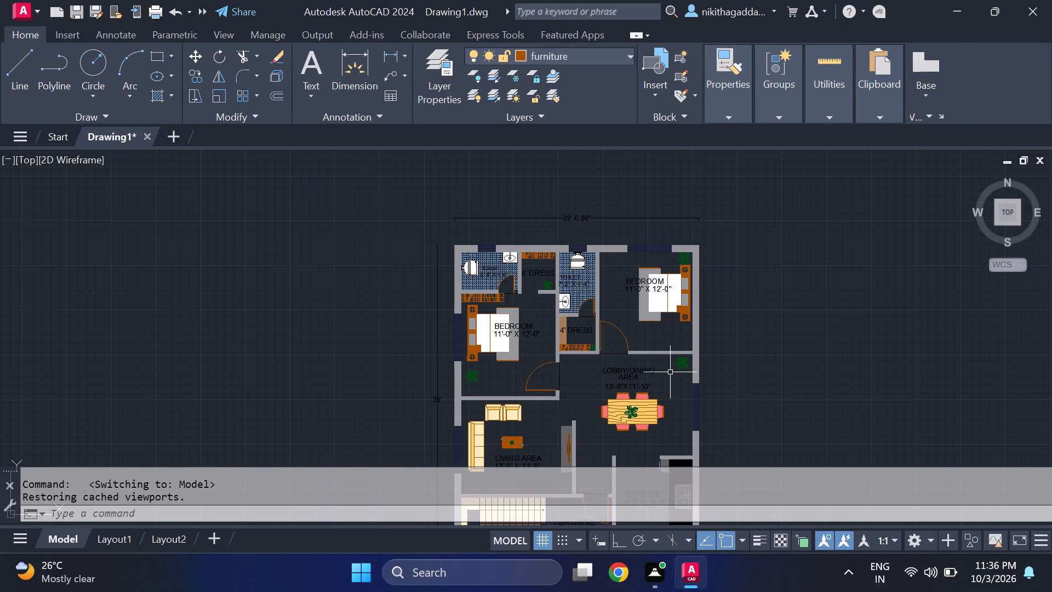
scroll(609, 332, down, 1)
middle_drag(606, 372, 592, 348)
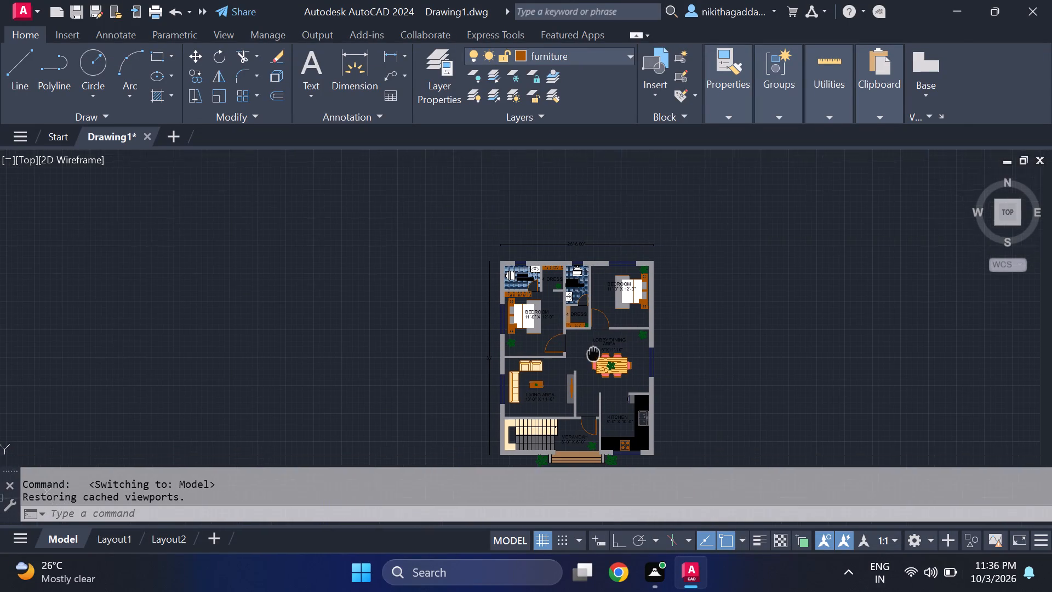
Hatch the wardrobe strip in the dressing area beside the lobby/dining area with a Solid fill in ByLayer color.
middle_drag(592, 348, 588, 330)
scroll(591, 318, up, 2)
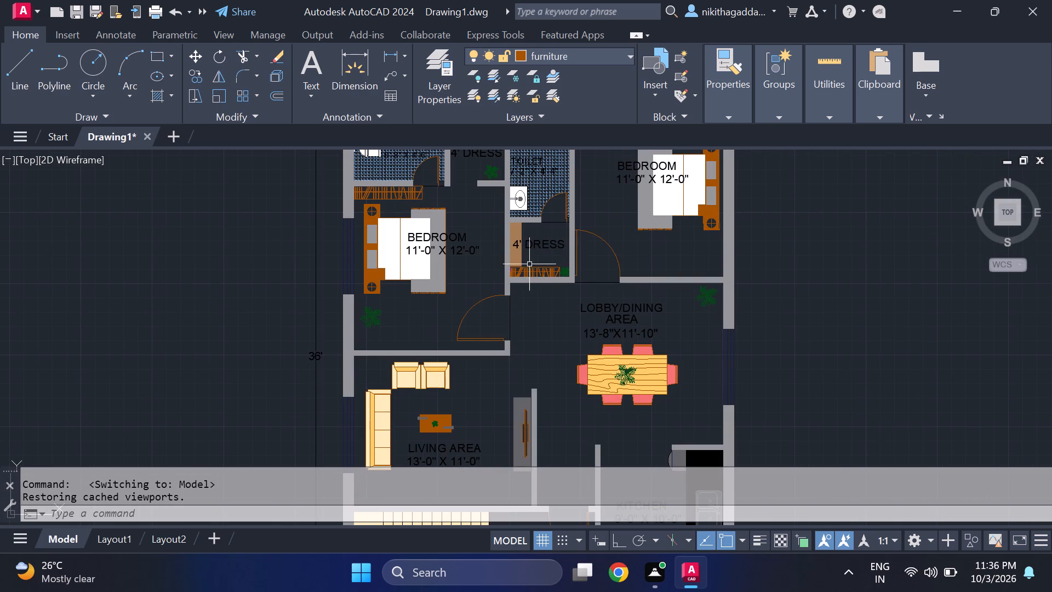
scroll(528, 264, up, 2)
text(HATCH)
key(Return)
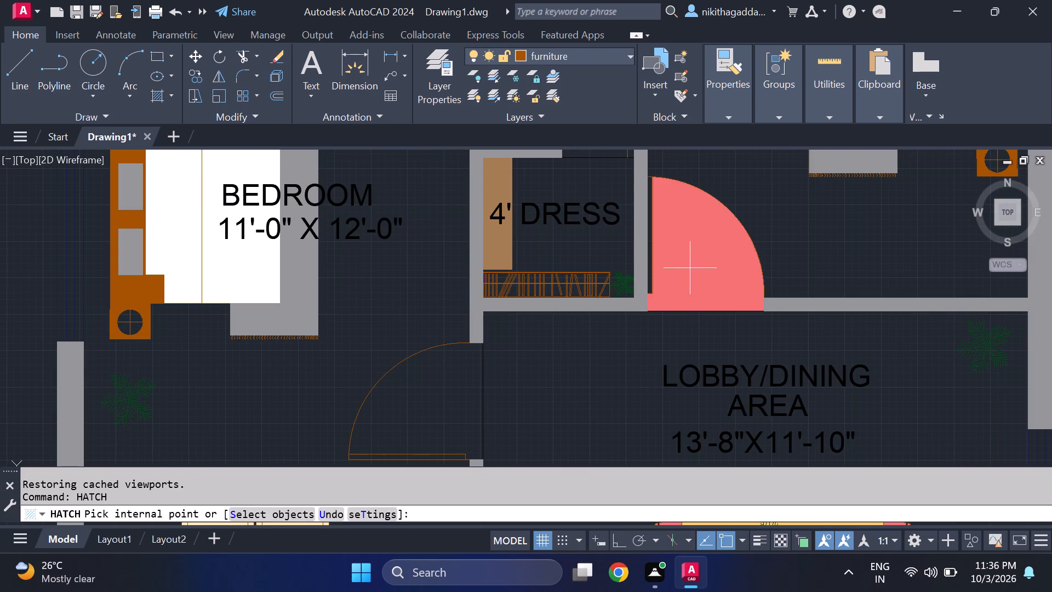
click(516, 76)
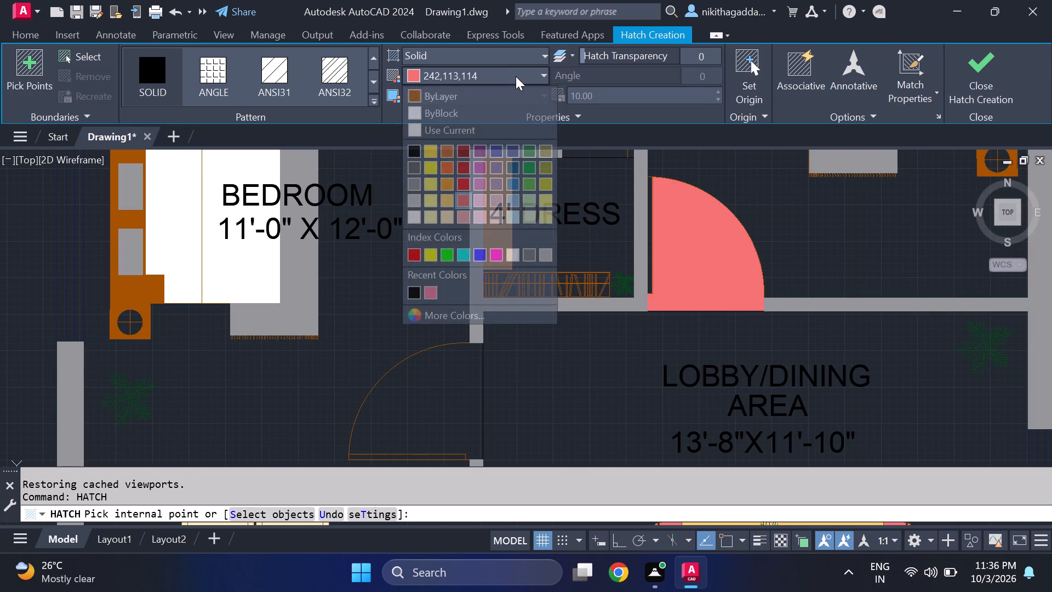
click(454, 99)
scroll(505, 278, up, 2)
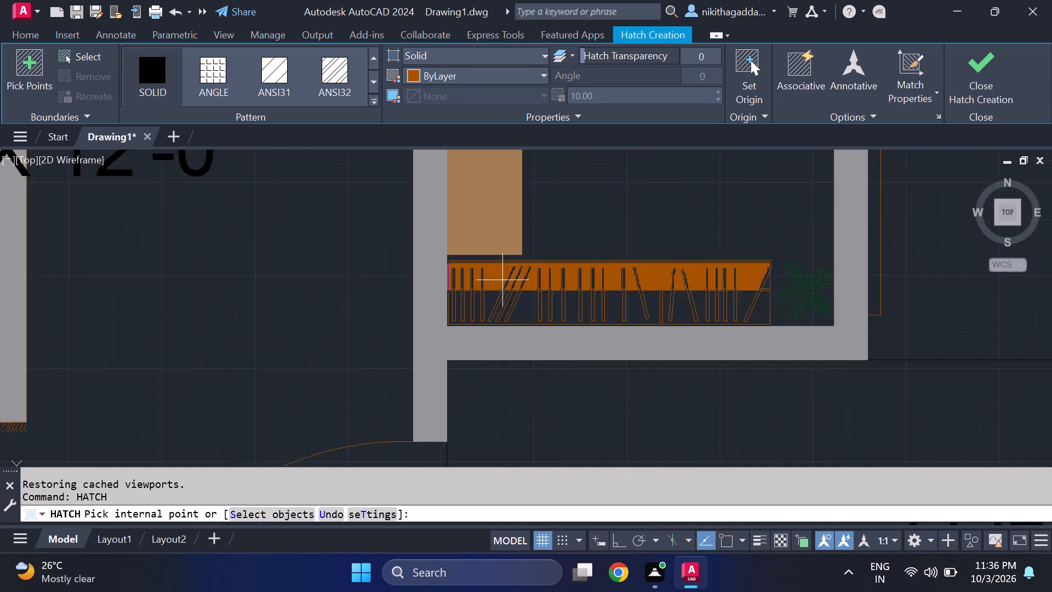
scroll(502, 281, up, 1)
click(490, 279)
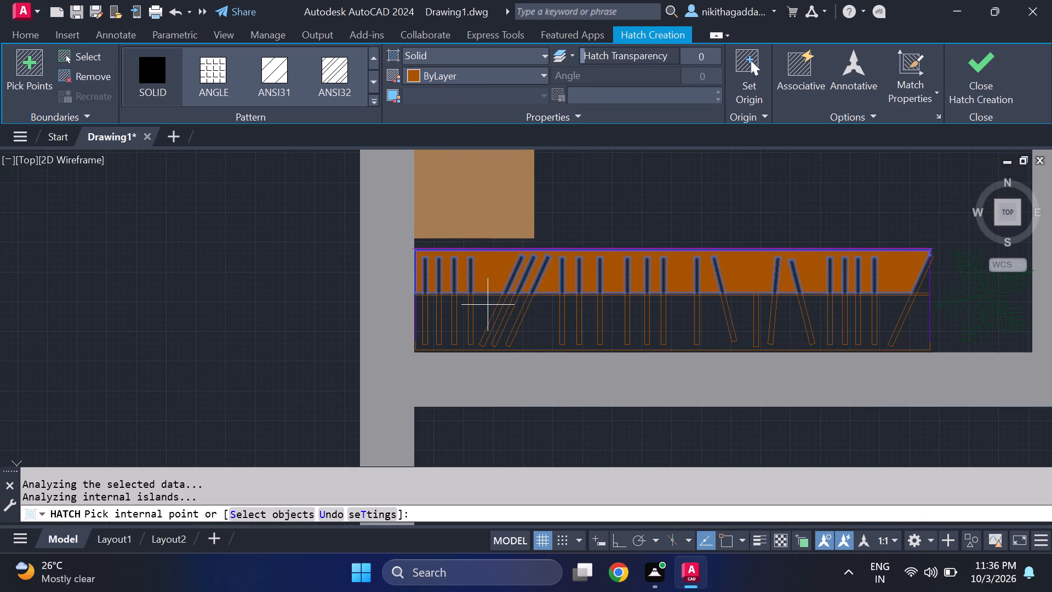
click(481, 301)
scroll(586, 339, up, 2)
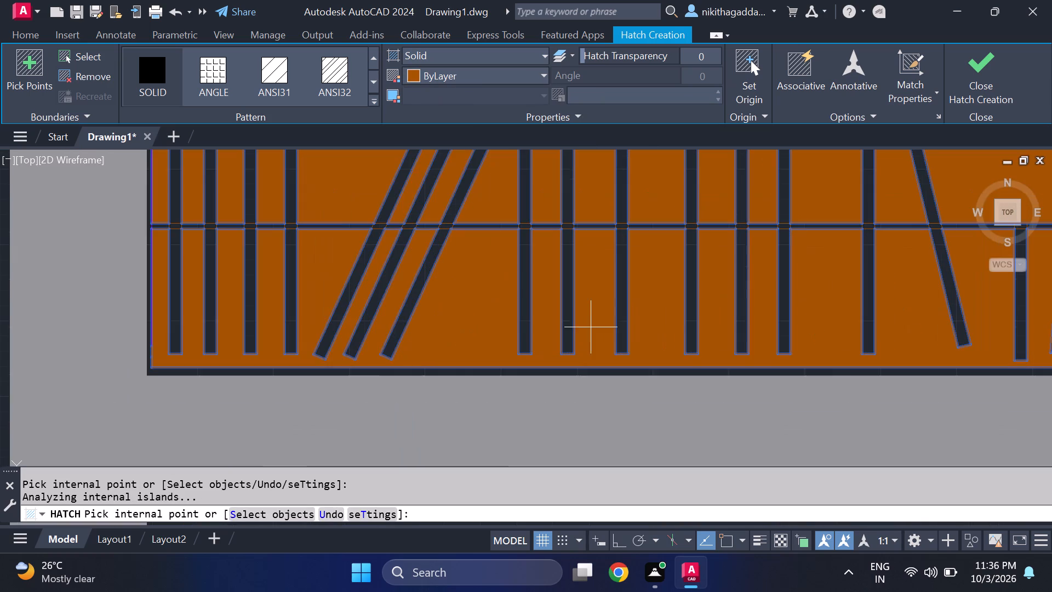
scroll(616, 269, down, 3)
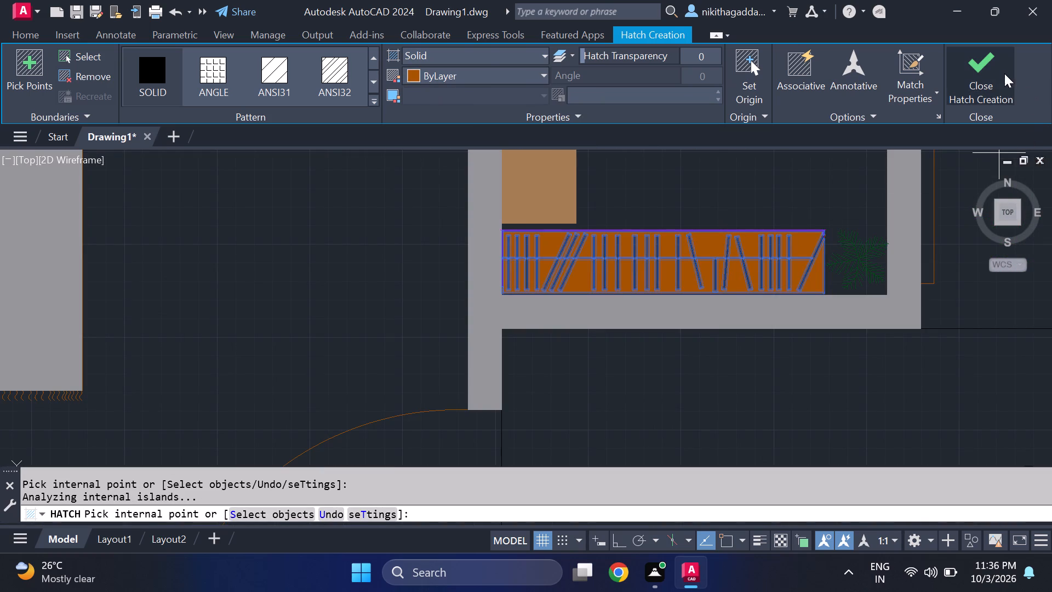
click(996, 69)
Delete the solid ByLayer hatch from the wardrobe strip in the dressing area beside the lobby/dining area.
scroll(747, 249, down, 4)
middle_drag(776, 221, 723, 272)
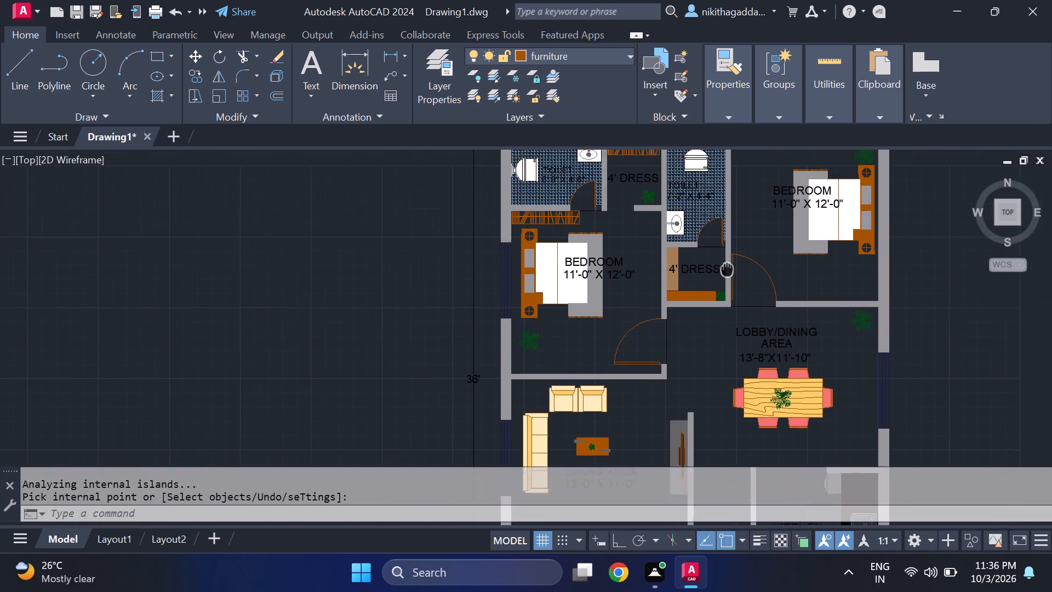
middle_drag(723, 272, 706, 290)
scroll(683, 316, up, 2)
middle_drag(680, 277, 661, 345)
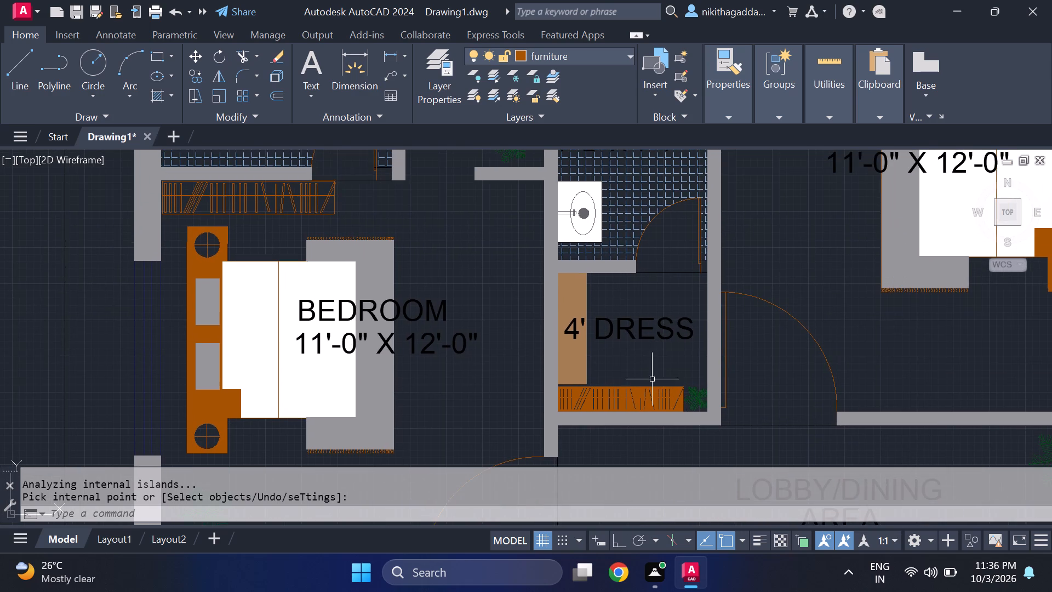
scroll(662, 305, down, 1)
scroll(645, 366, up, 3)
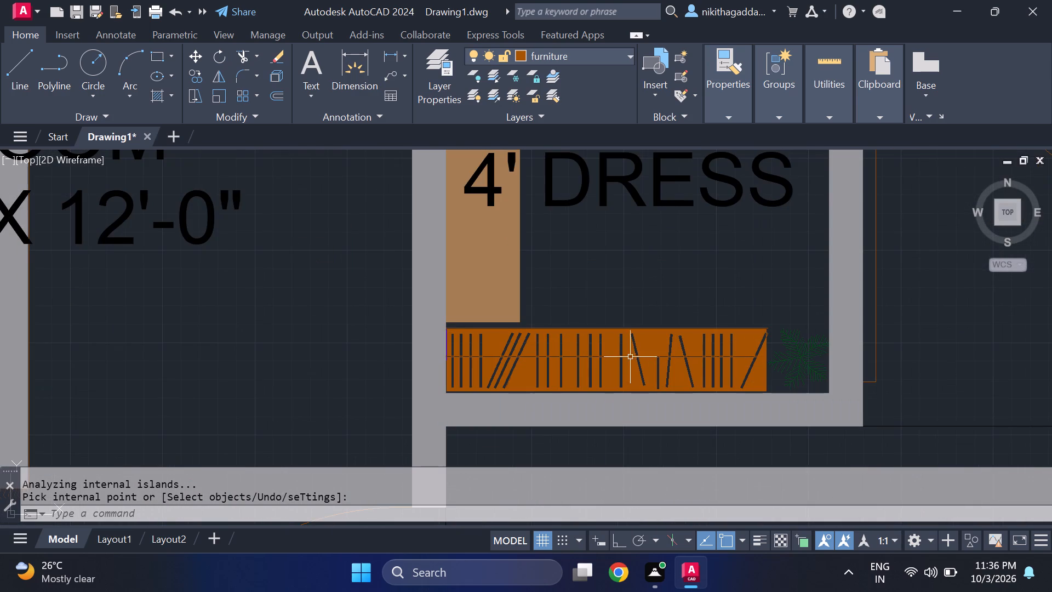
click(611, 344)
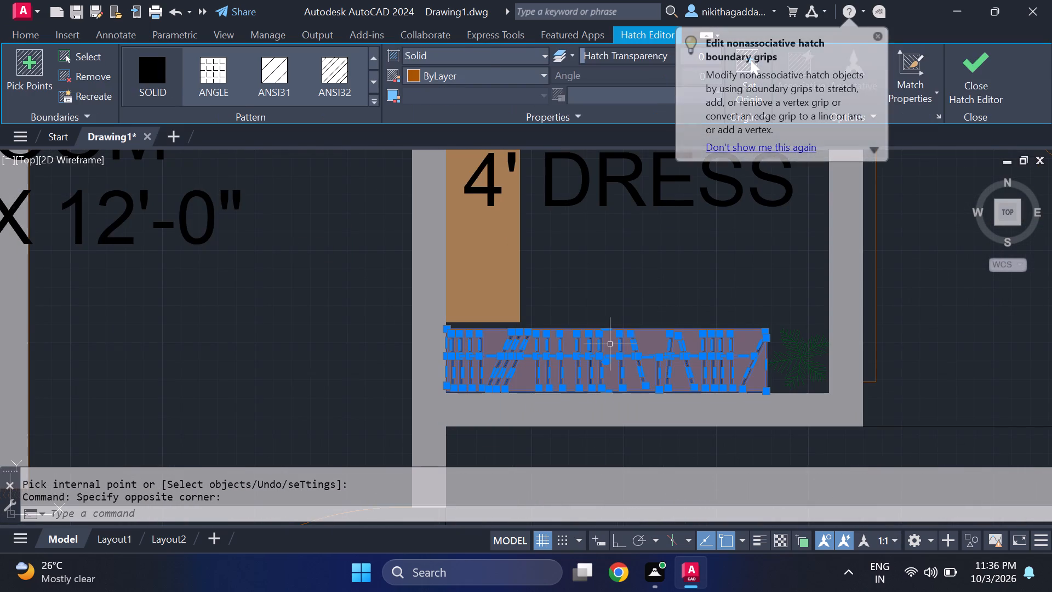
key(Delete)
Hatch the west bedroom floor, its connected dressing area and its toilet door swing with a Solid fill in color 254,234,185.
scroll(610, 344, down, 4)
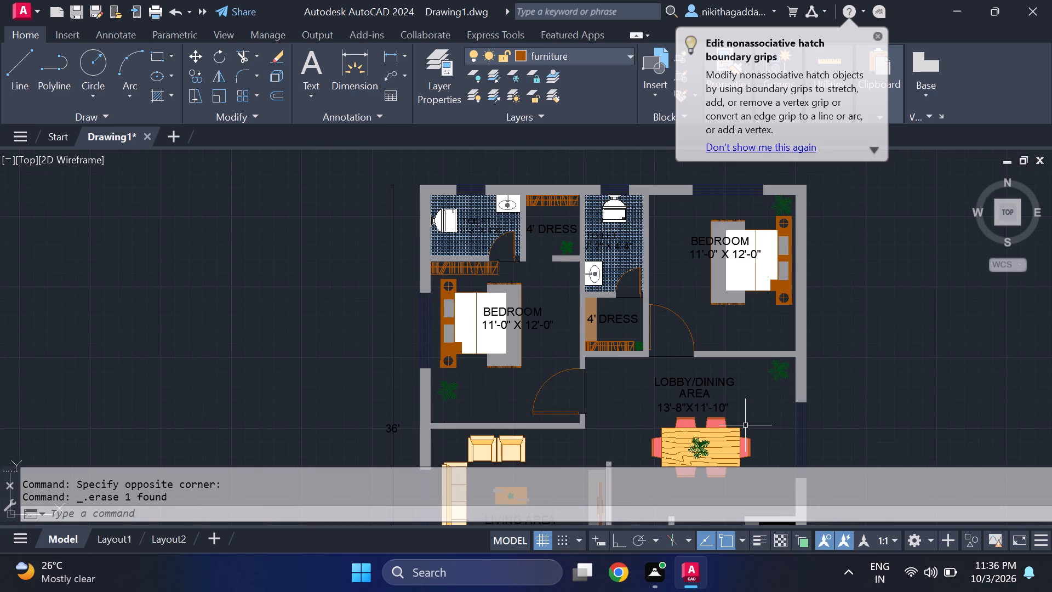
scroll(747, 428, down, 1)
scroll(728, 432, up, 1)
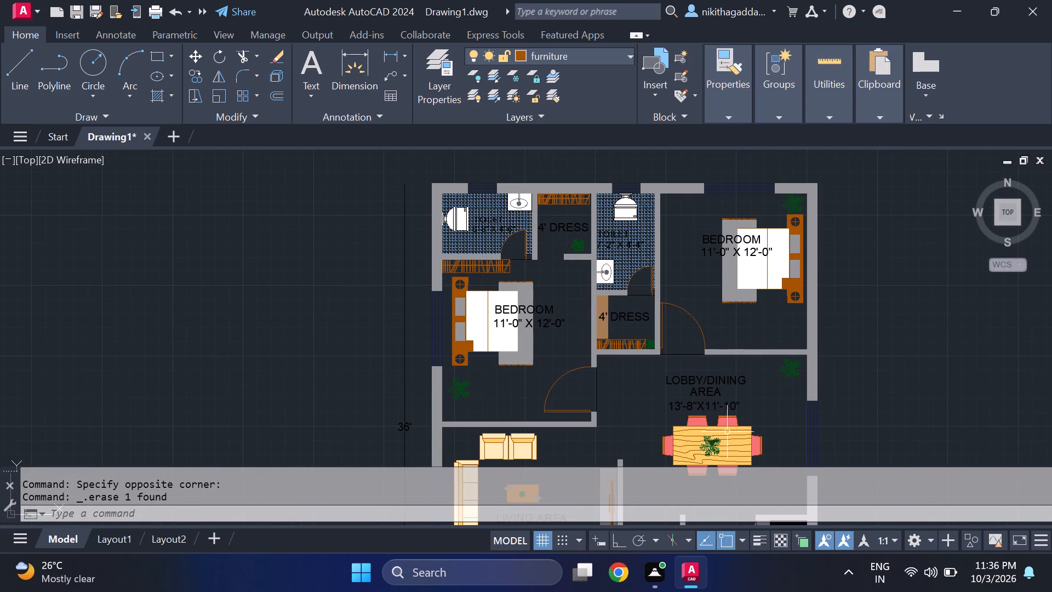
text(HATCH)
key(Return)
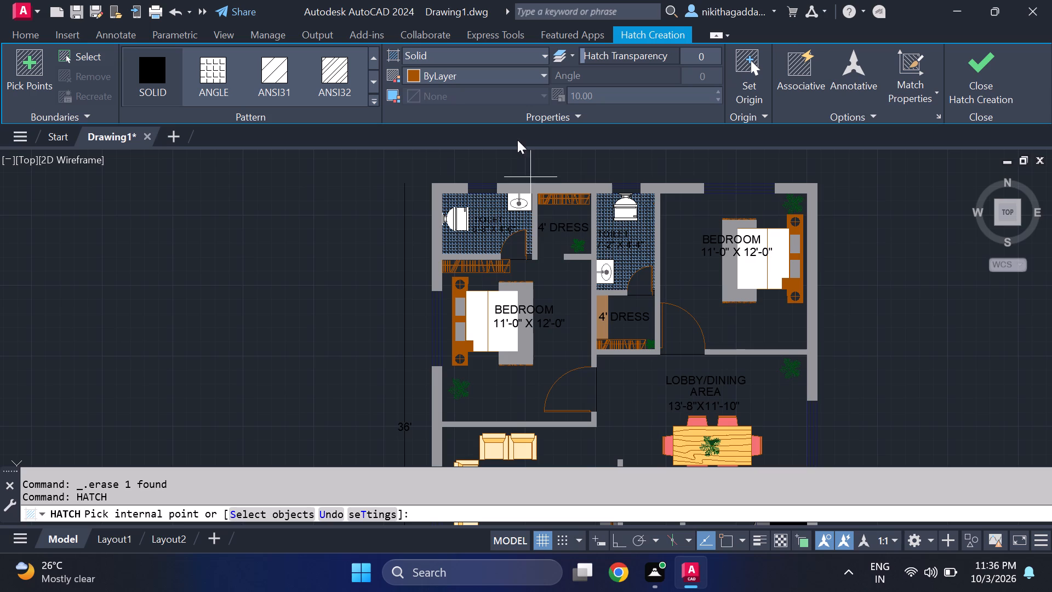
click(507, 70)
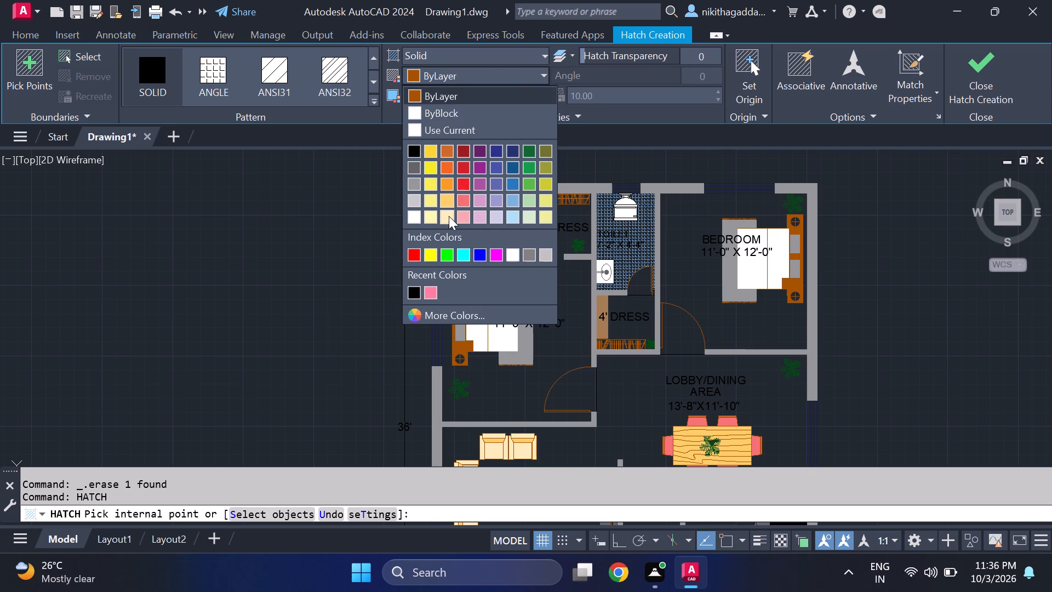
click(449, 216)
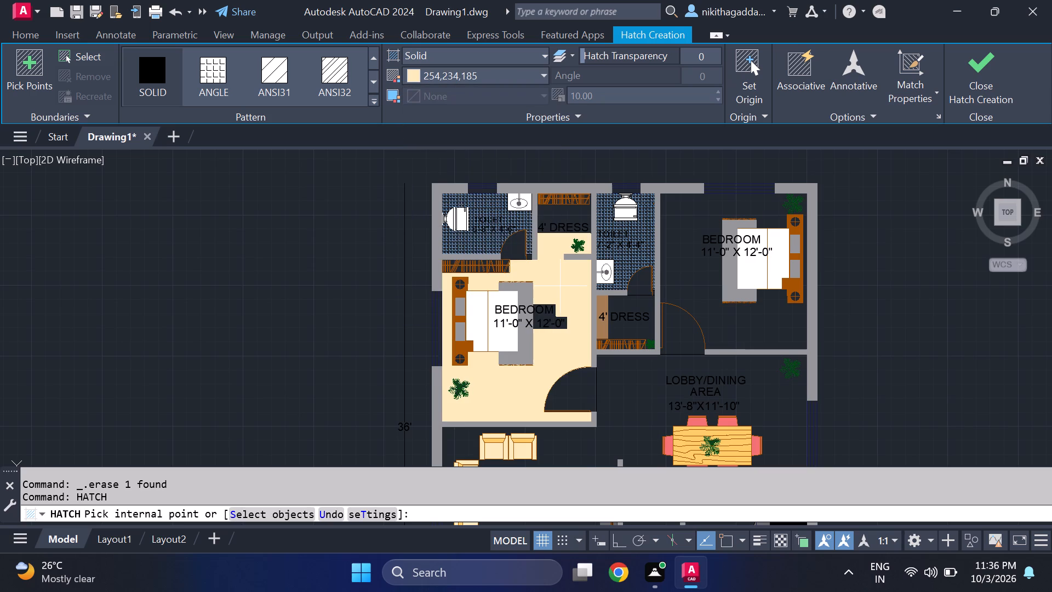
click(559, 286)
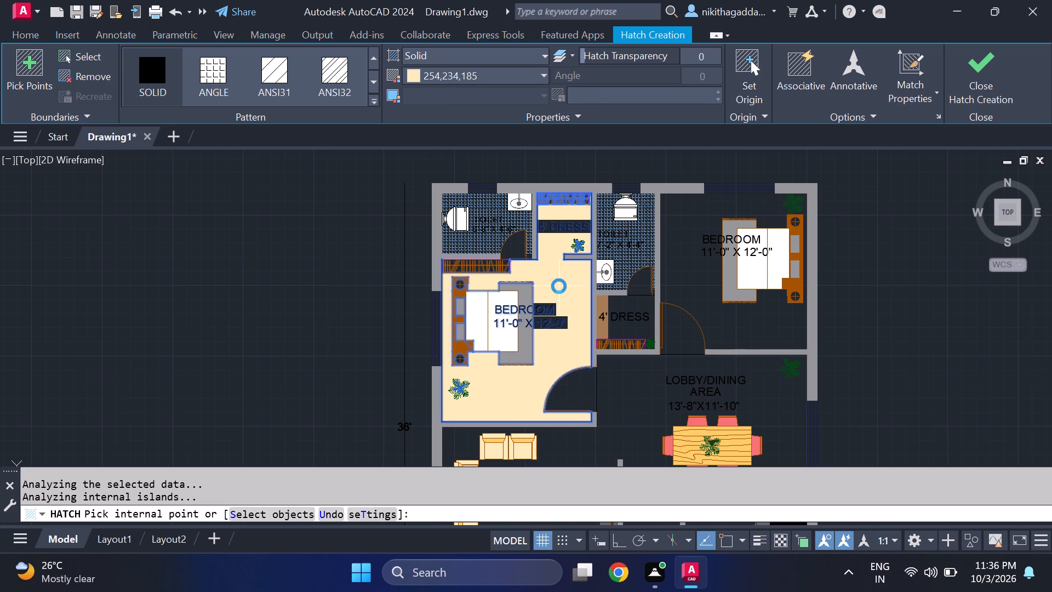
click(521, 247)
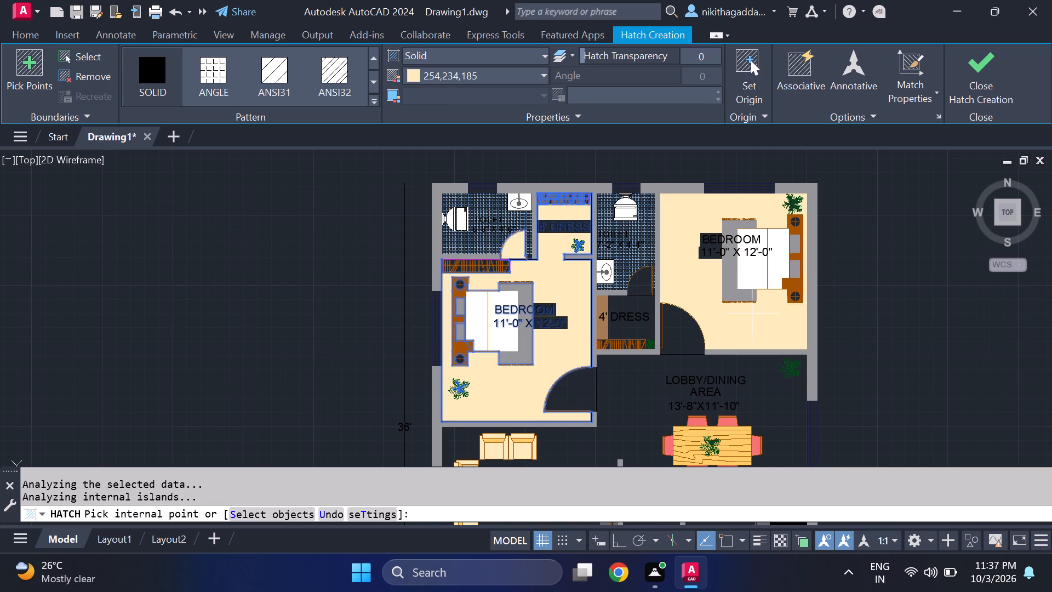
click(634, 305)
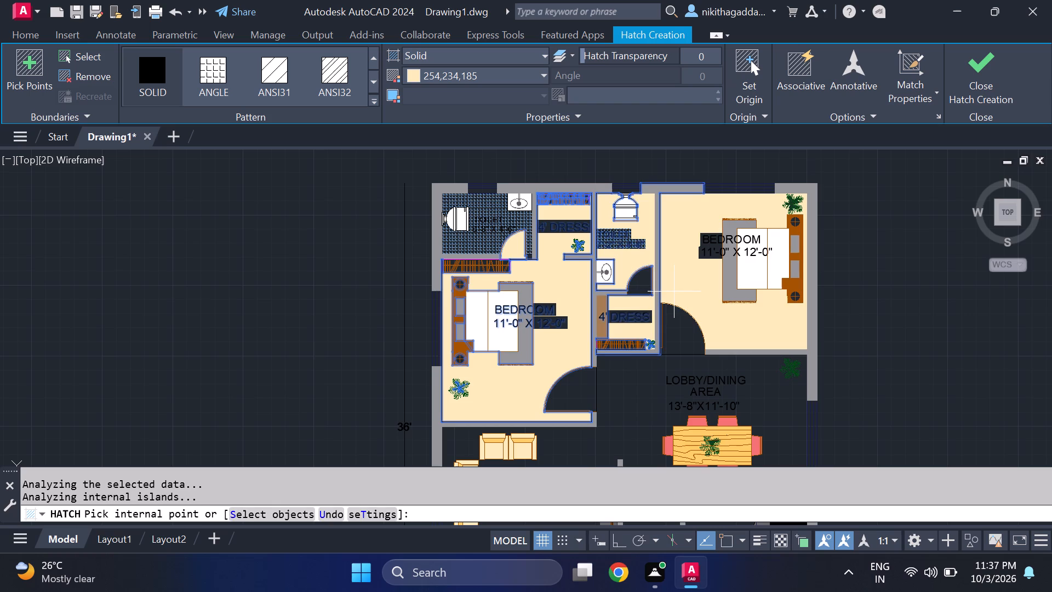
key(ctrl+z)
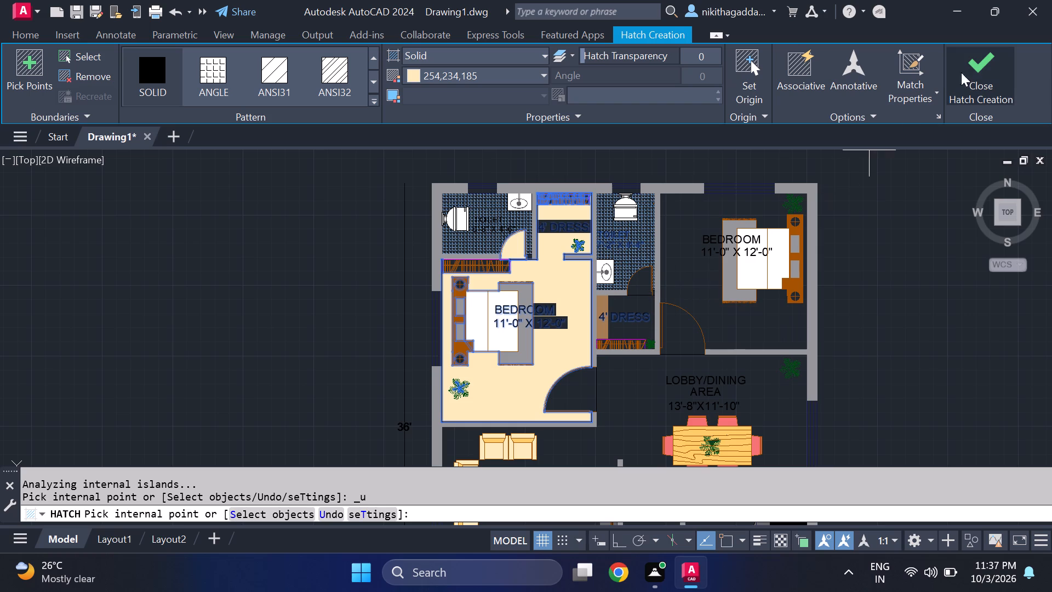
click(975, 61)
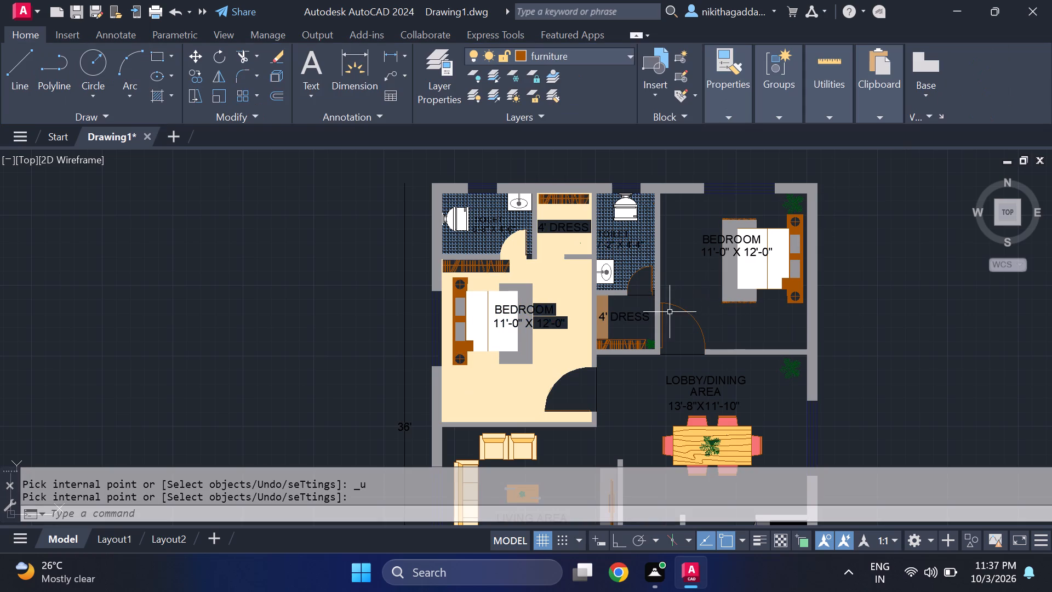
Hatch the floor of the 4' DRESS beside the lobby and the adjoining toilet's door swing with Solid 254,234,185.
scroll(624, 324, down, 2)
scroll(654, 320, up, 3)
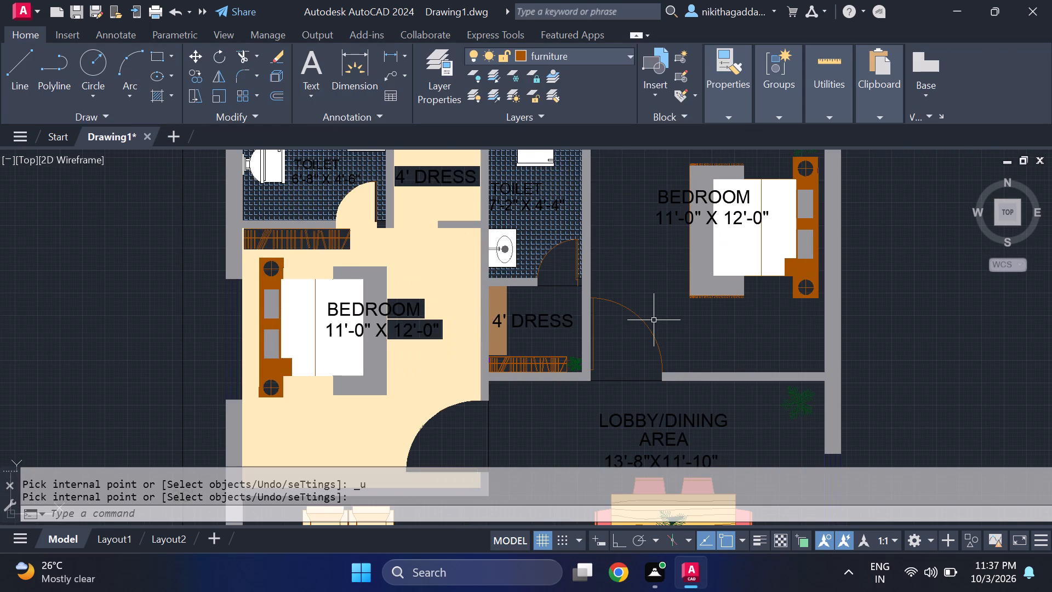
text(HATCH)
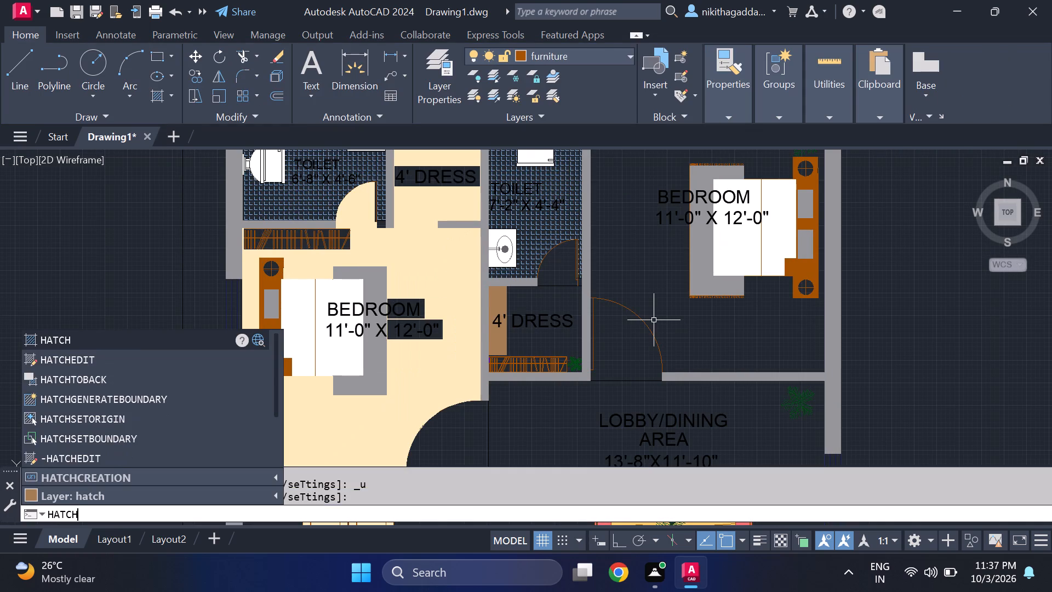
key(Return)
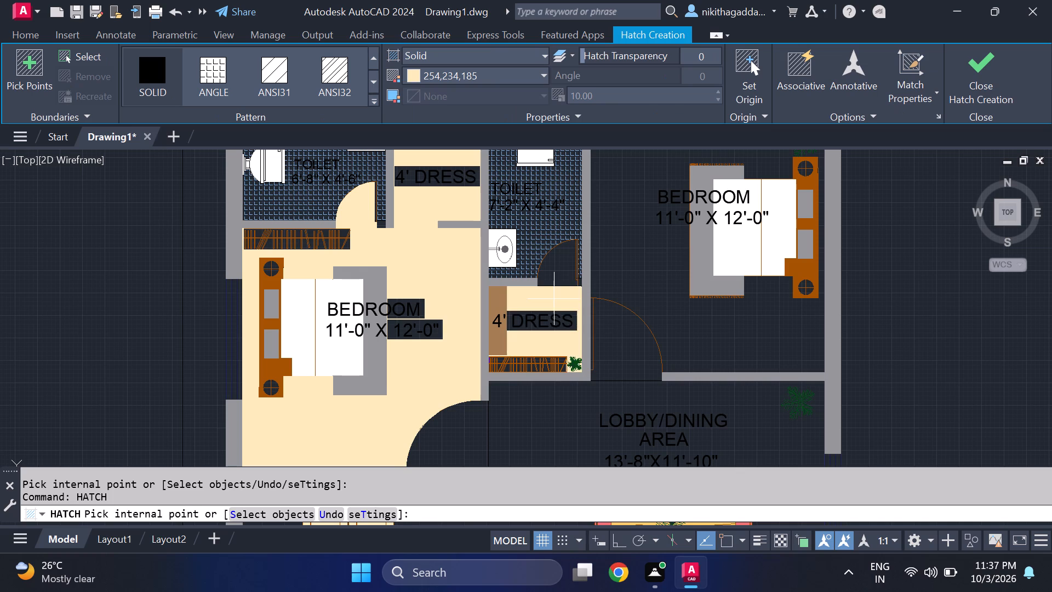
click(554, 299)
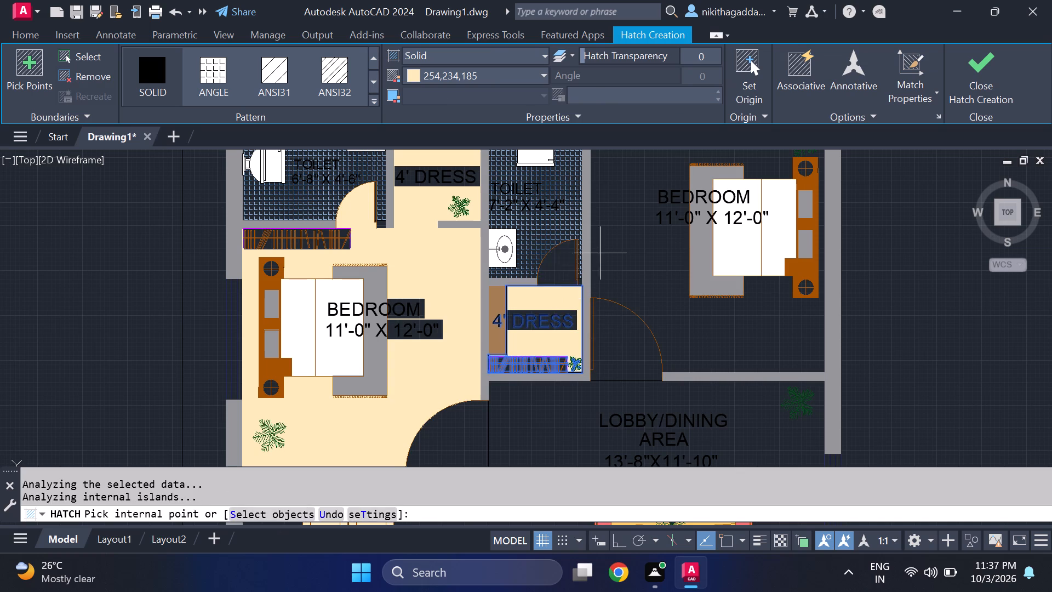
click(558, 270)
click(964, 82)
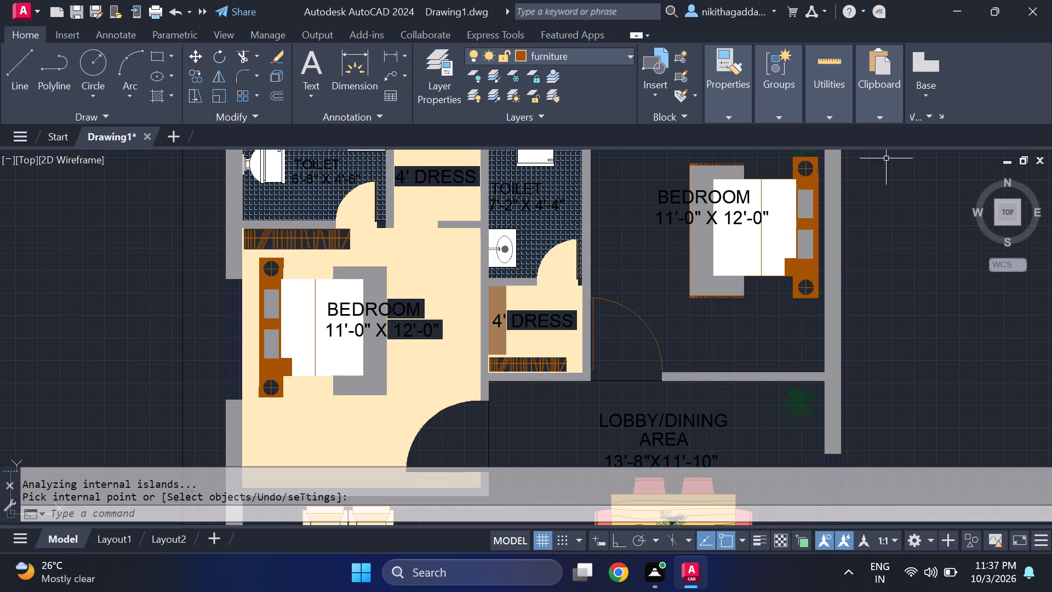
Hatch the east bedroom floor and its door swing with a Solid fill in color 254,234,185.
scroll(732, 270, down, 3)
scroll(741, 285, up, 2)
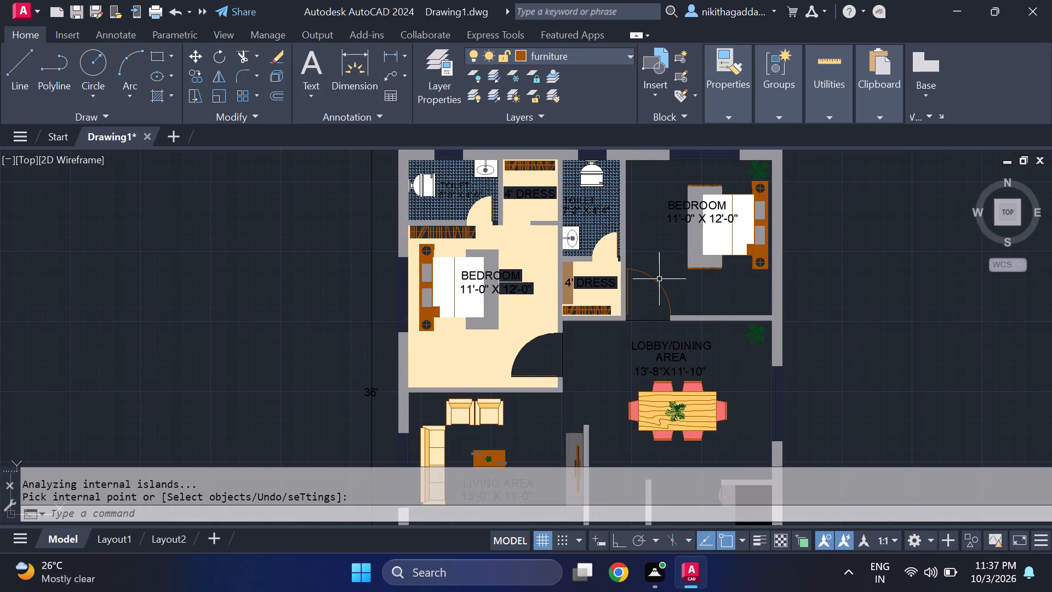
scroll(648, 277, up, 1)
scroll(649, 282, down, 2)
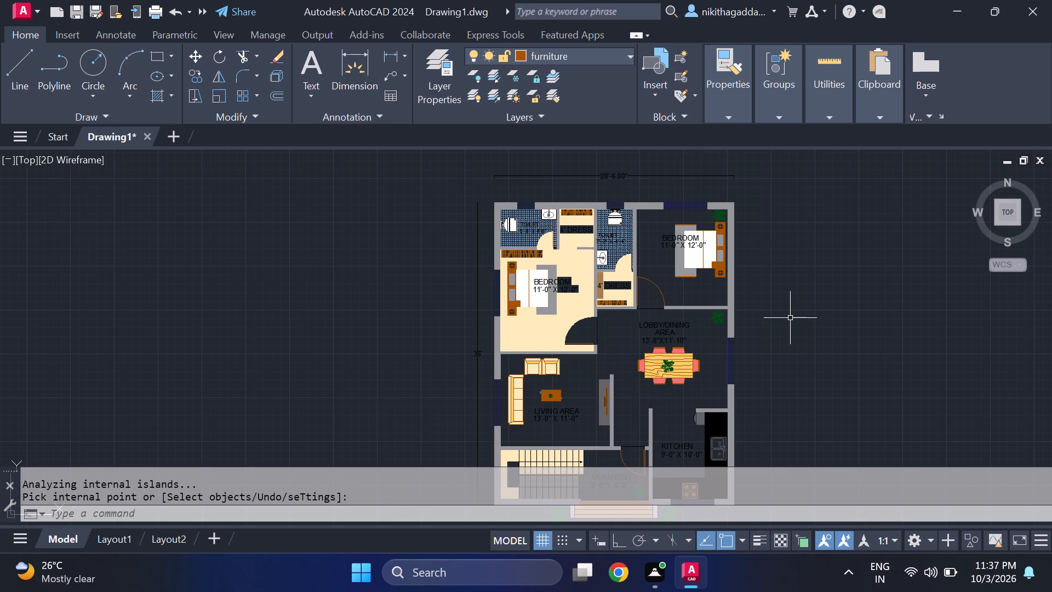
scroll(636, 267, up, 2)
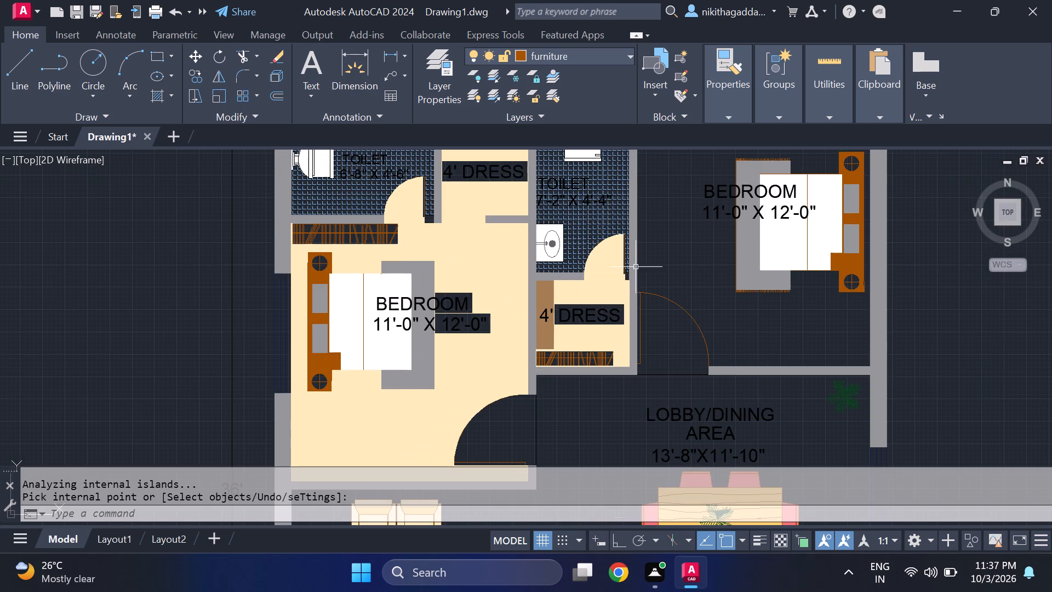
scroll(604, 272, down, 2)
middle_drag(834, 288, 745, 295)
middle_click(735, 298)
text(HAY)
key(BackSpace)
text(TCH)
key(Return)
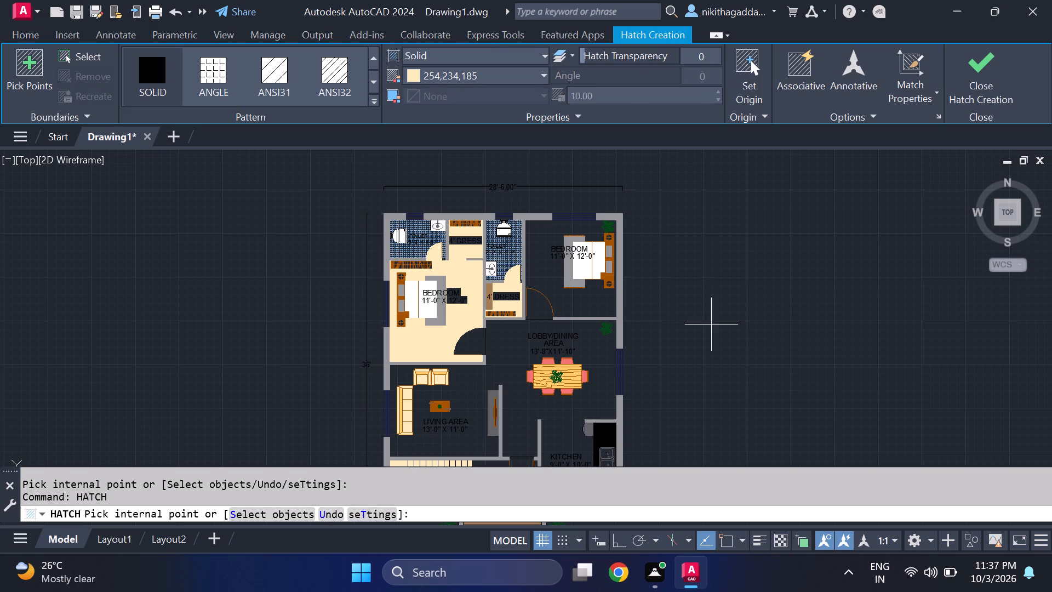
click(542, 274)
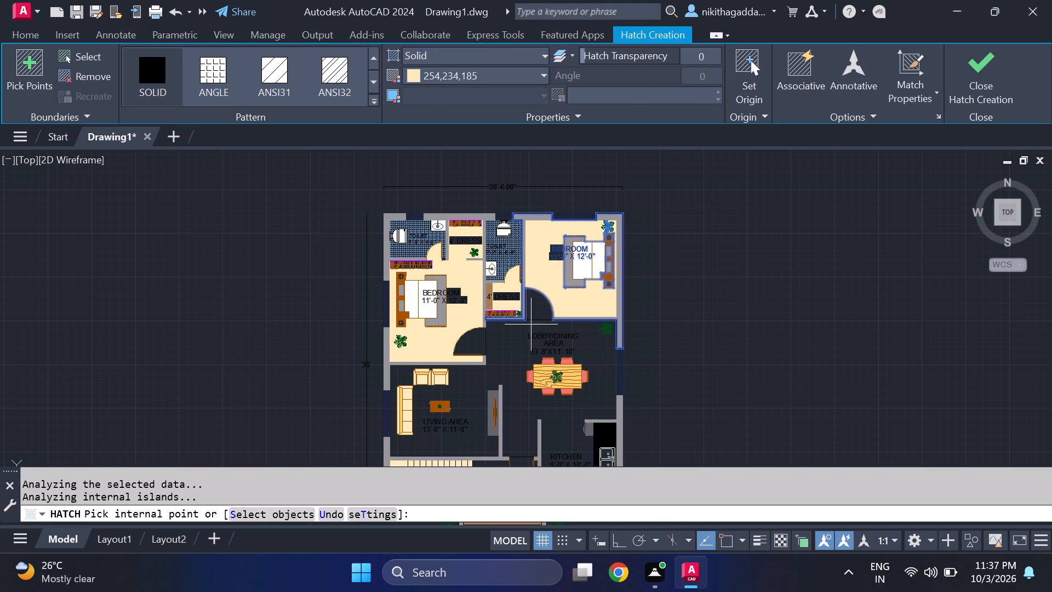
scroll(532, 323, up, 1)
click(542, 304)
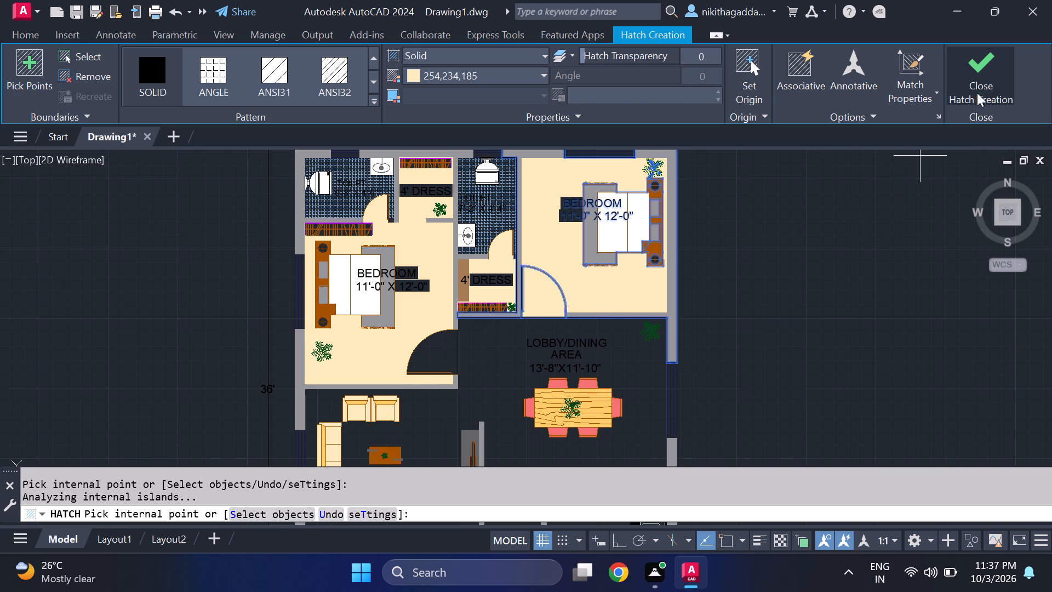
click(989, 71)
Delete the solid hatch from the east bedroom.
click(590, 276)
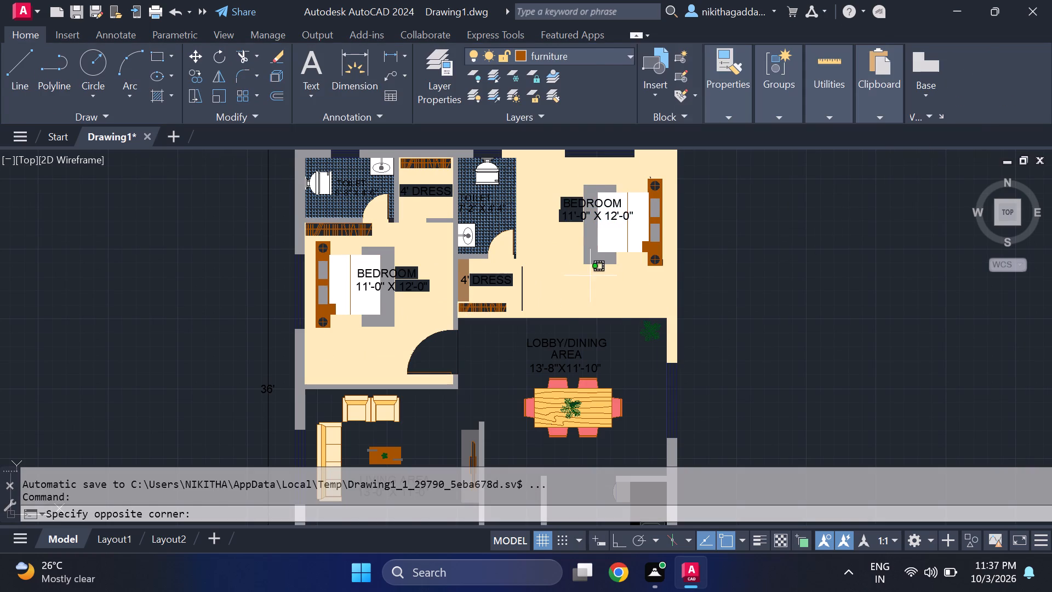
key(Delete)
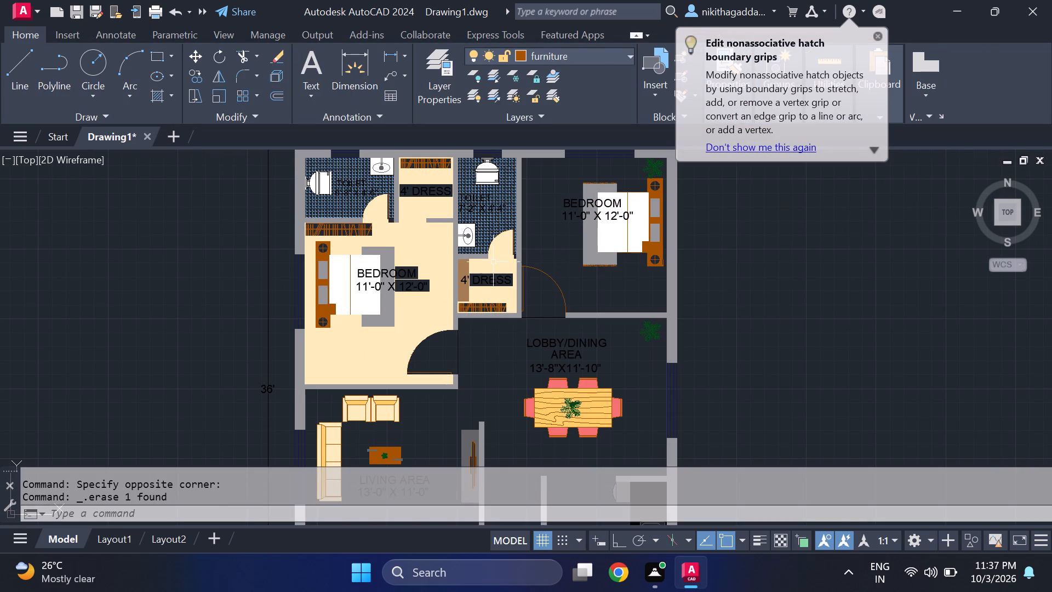
Delete the solid floor hatches from the west bedroom with its dressing area and from the 4' DRESS beside the lobby.
click(495, 258)
click(410, 246)
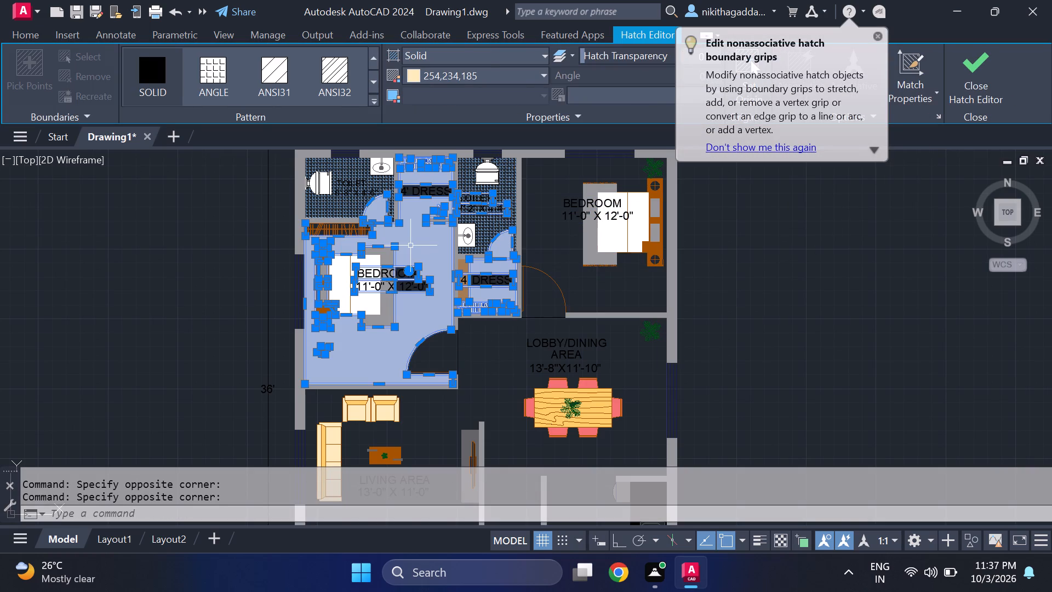
key(Delete)
Hatch the verandah floor on the hatch layer with a Solid fill in color ByLayer.
scroll(410, 246, down, 3)
scroll(411, 287, up, 2)
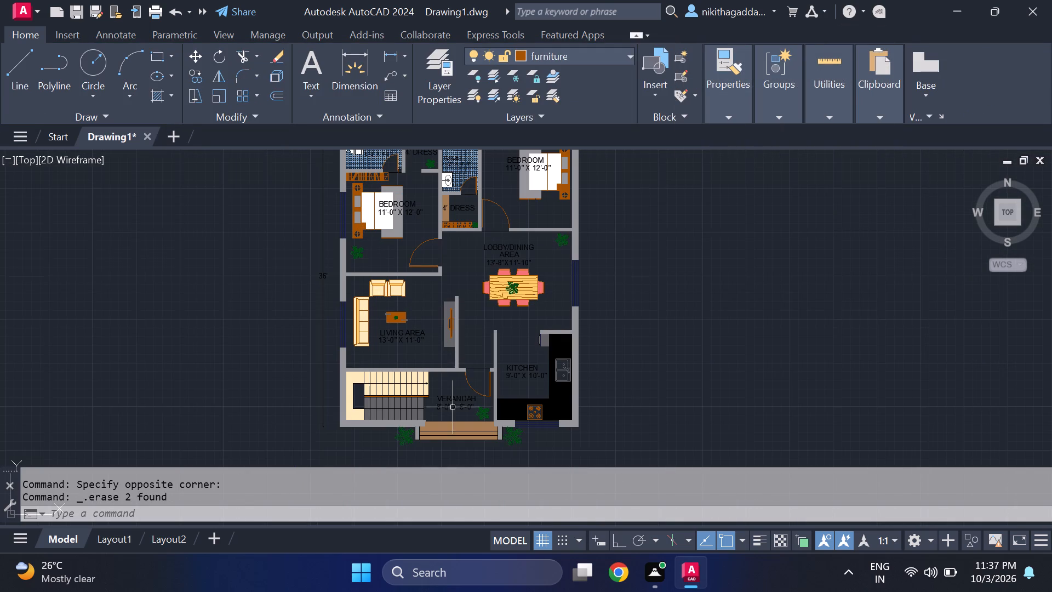
middle_drag(454, 408, 445, 364)
scroll(445, 363, up, 2)
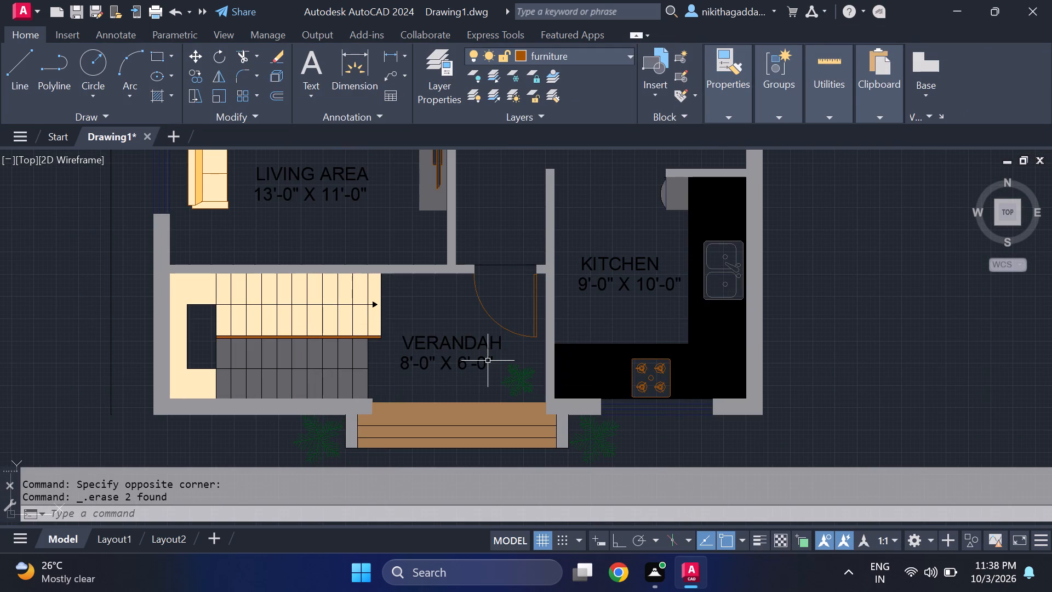
click(613, 58)
click(550, 180)
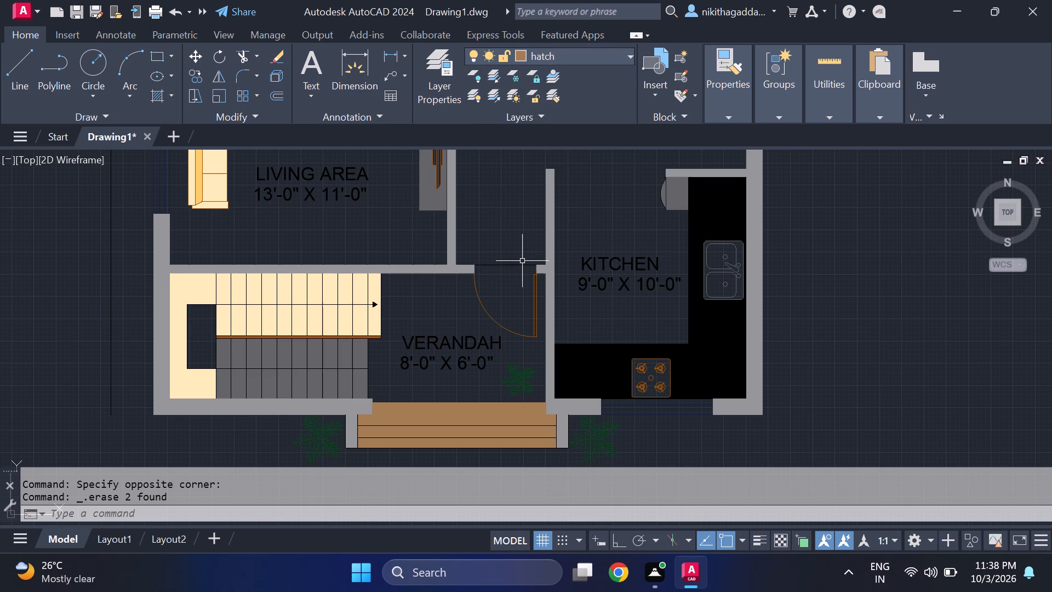
text(HATCH)
key(Return)
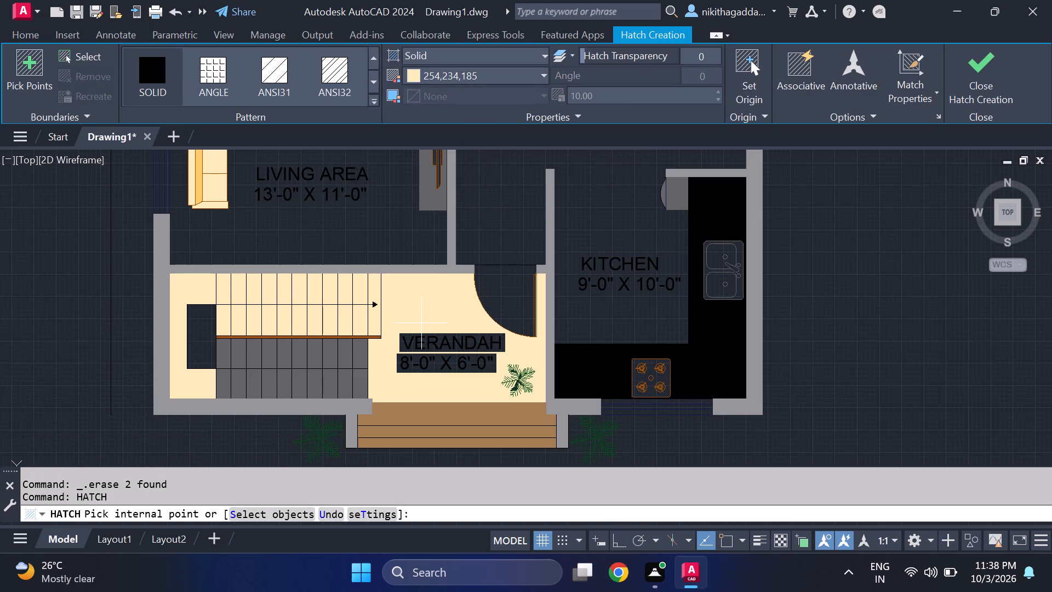
click(537, 73)
drag(465, 98, 466, 101)
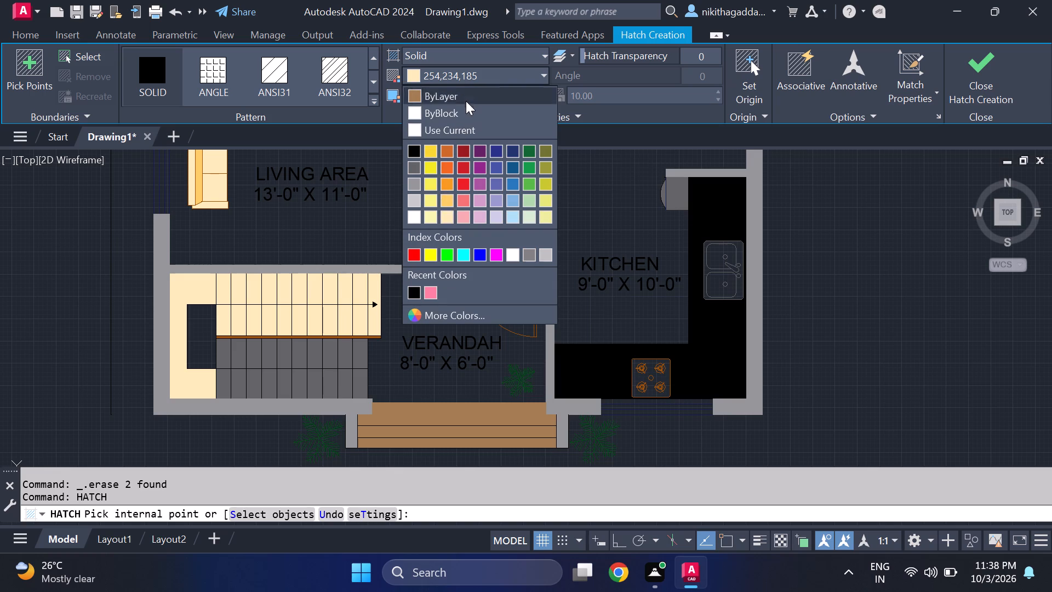
drag(466, 101, 466, 107)
click(425, 311)
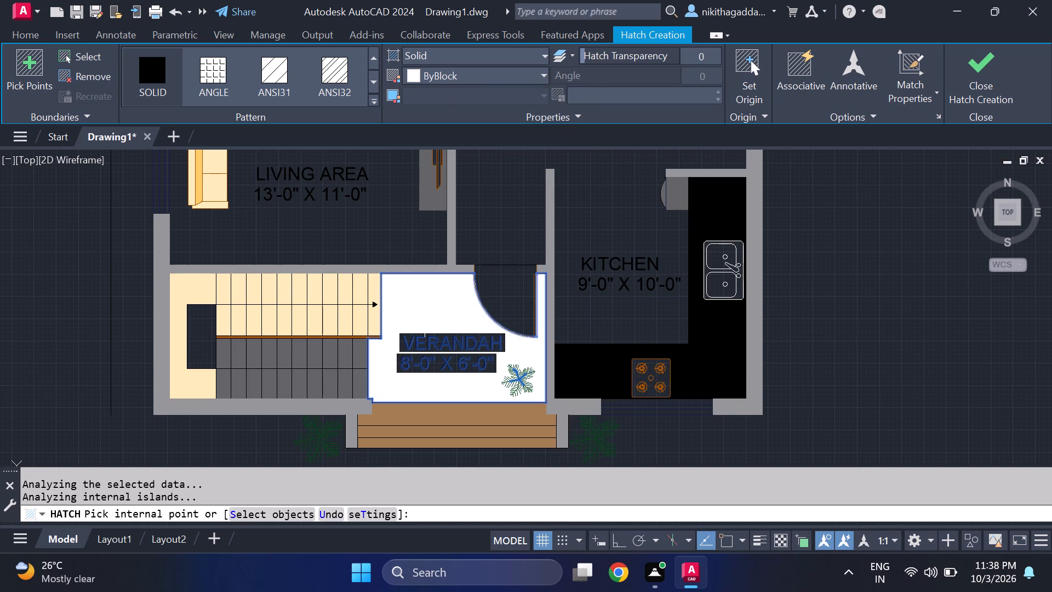
click(541, 73)
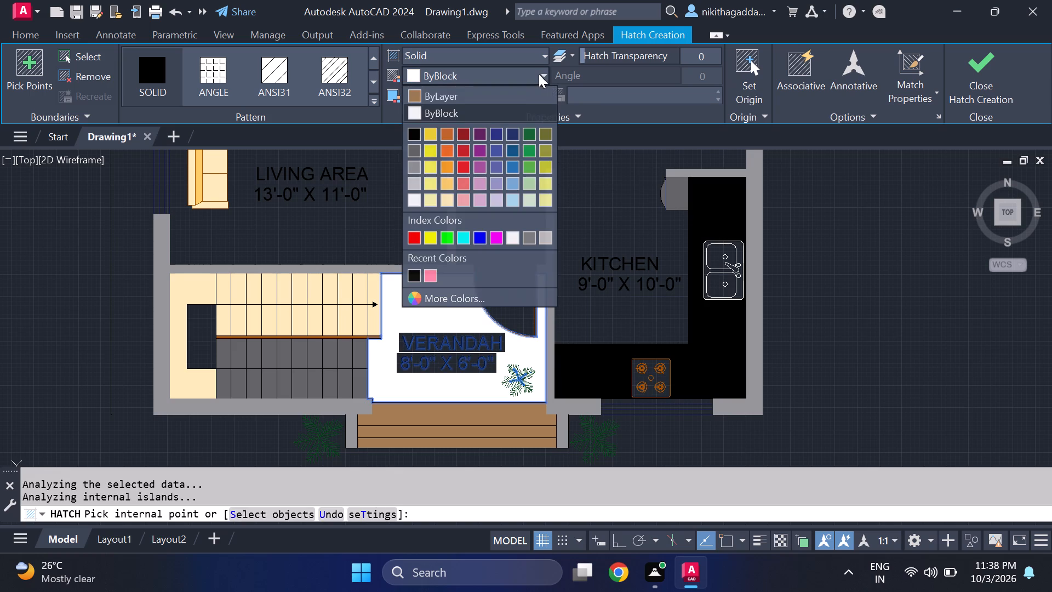
click(471, 93)
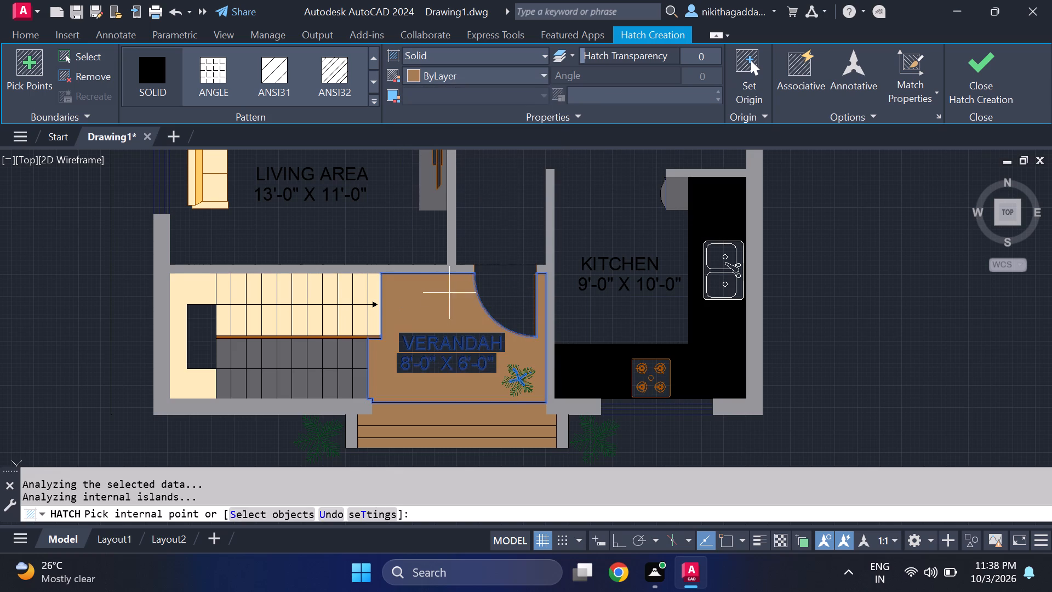
drag(981, 56, 977, 67)
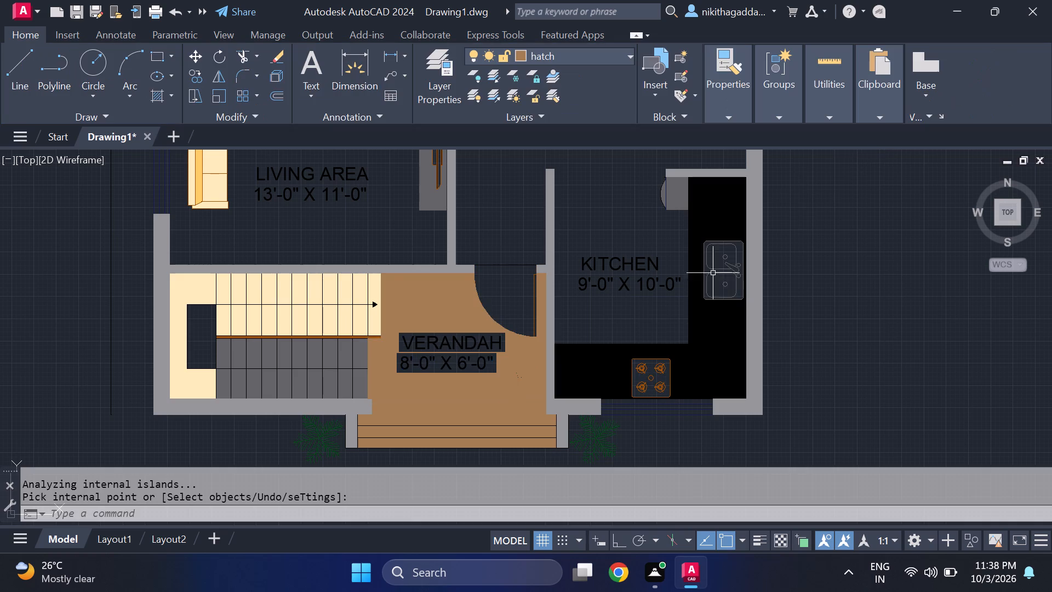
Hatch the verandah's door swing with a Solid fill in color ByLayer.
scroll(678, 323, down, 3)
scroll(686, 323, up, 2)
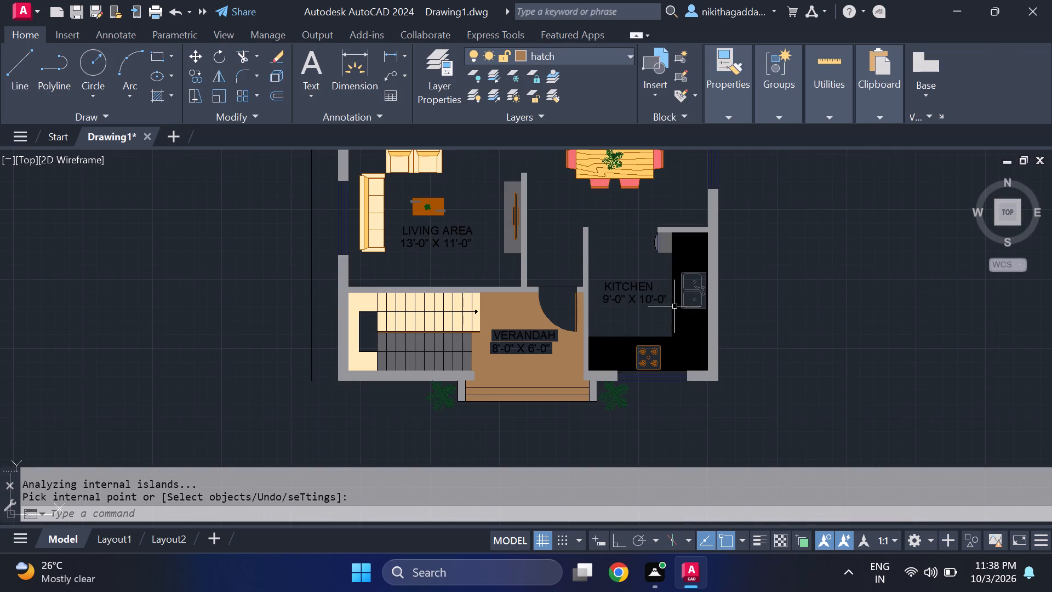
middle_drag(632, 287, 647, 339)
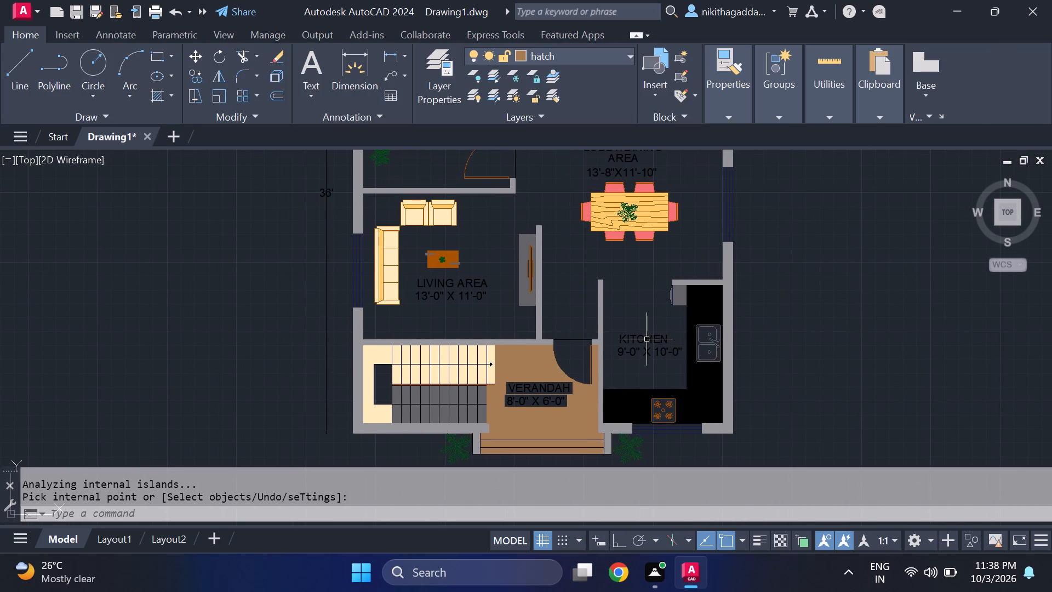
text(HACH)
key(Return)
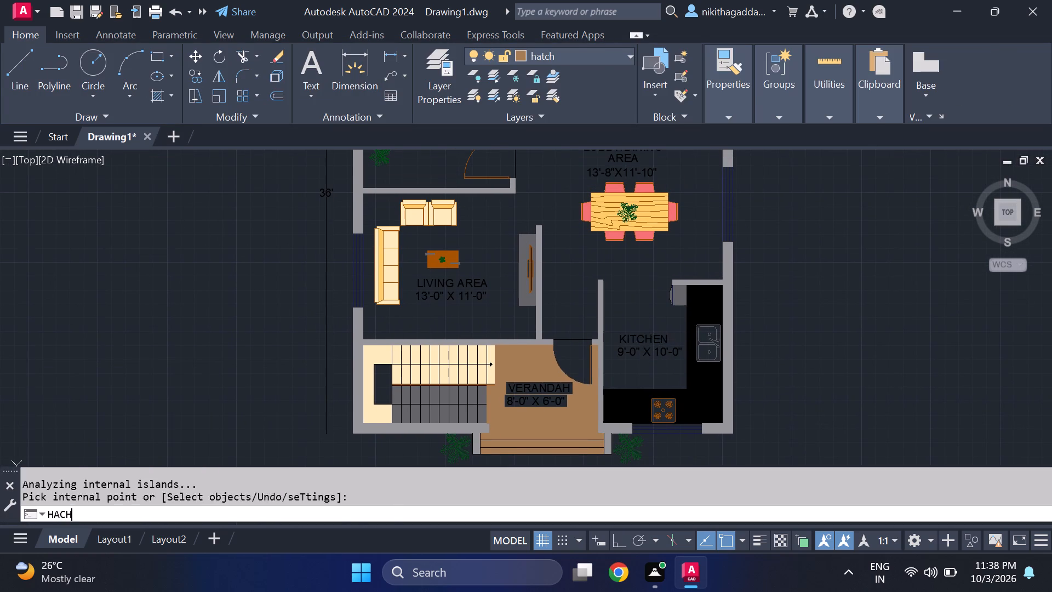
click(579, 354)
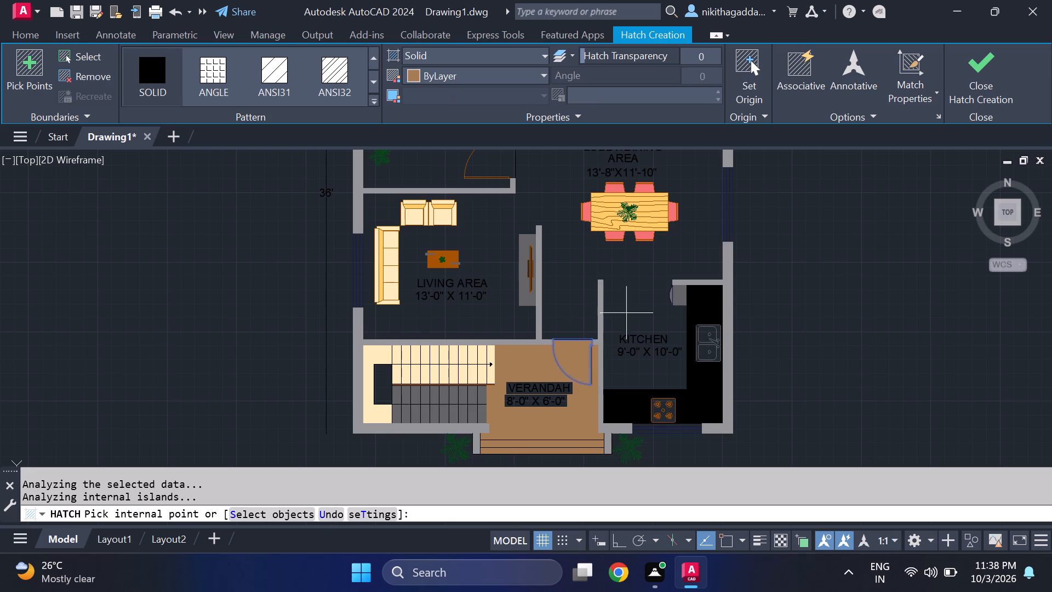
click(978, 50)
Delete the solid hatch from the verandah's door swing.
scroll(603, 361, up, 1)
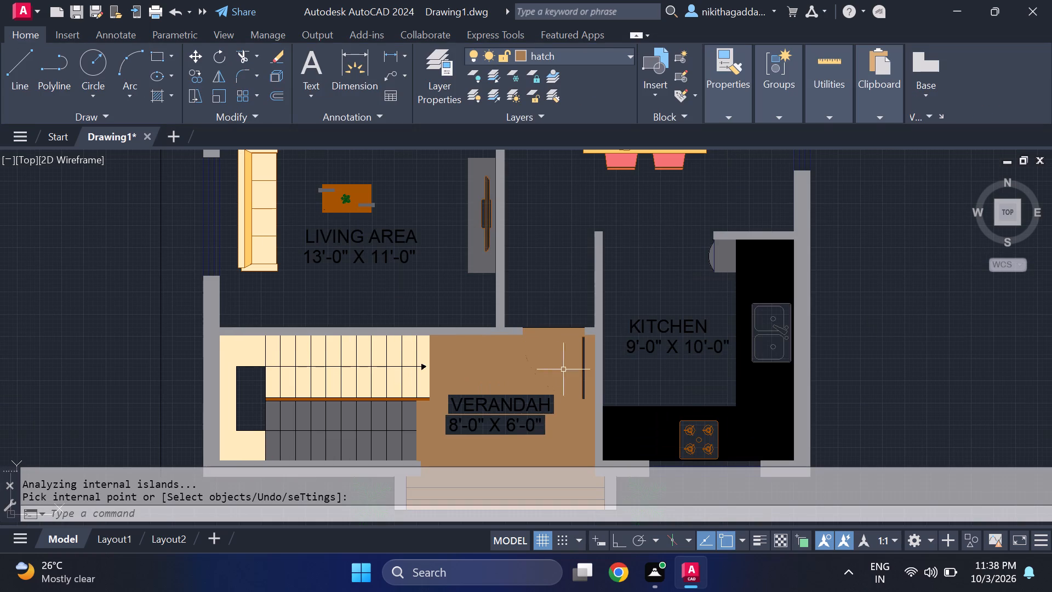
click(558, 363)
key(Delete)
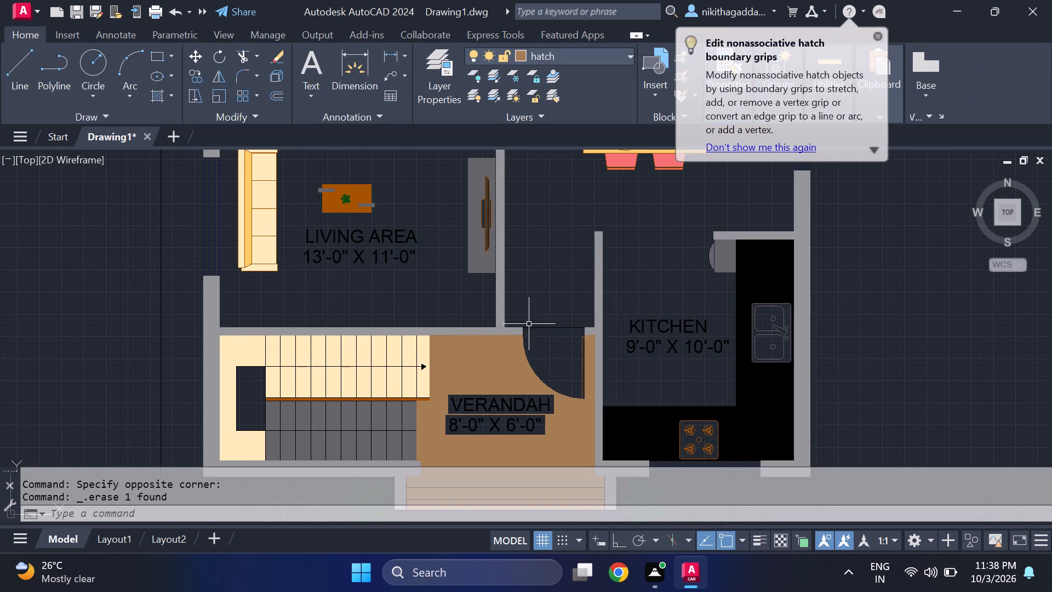
Change the solid hatch color of the six dining chairs to 205,105,40.
scroll(448, 271, down, 4)
scroll(448, 258, up, 2)
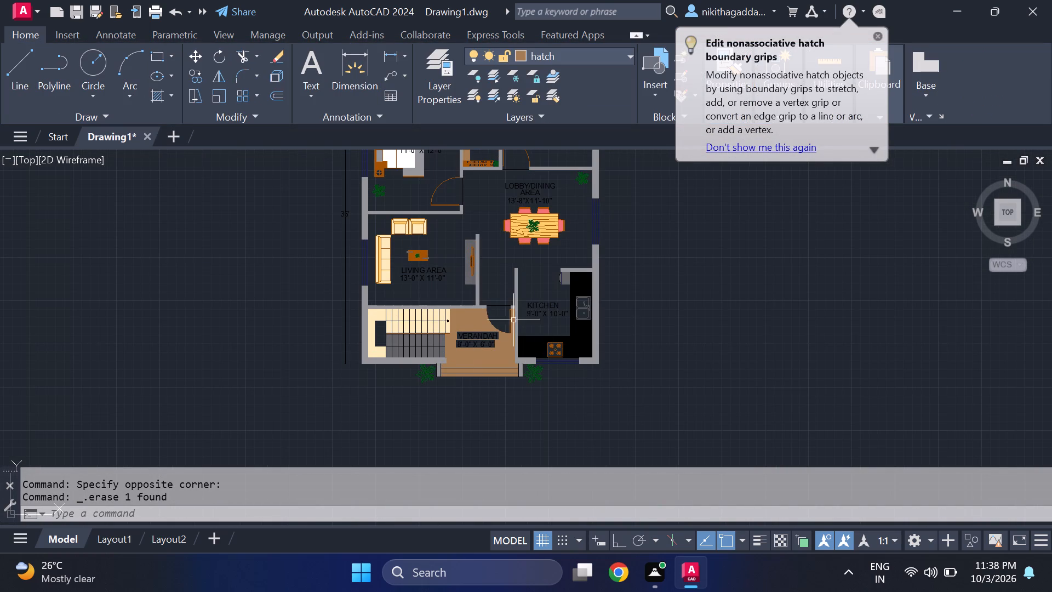
scroll(510, 322, up, 1)
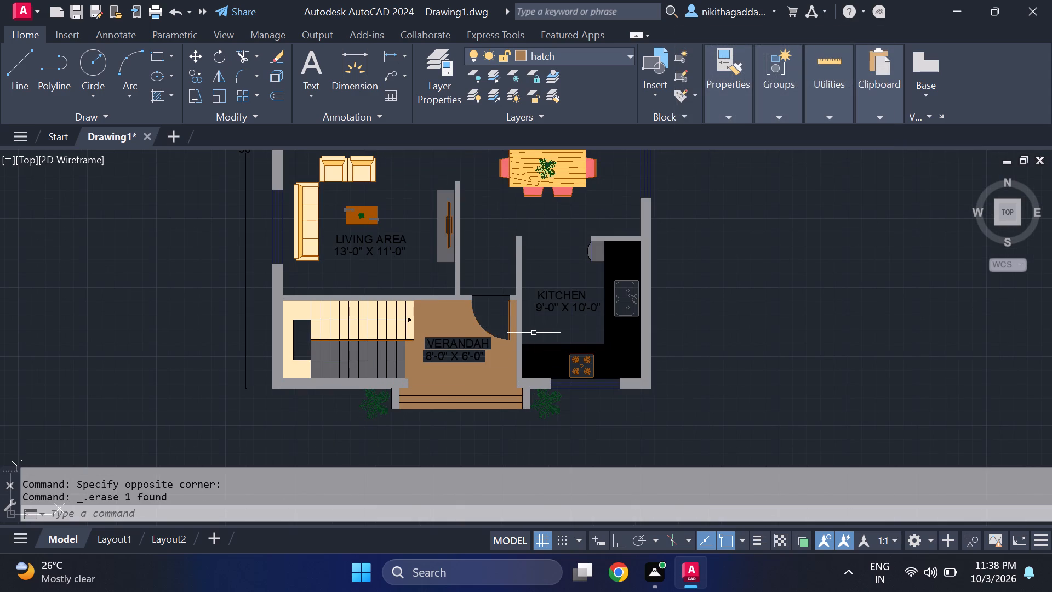
scroll(444, 289, down, 1)
middle_drag(432, 260, 445, 331)
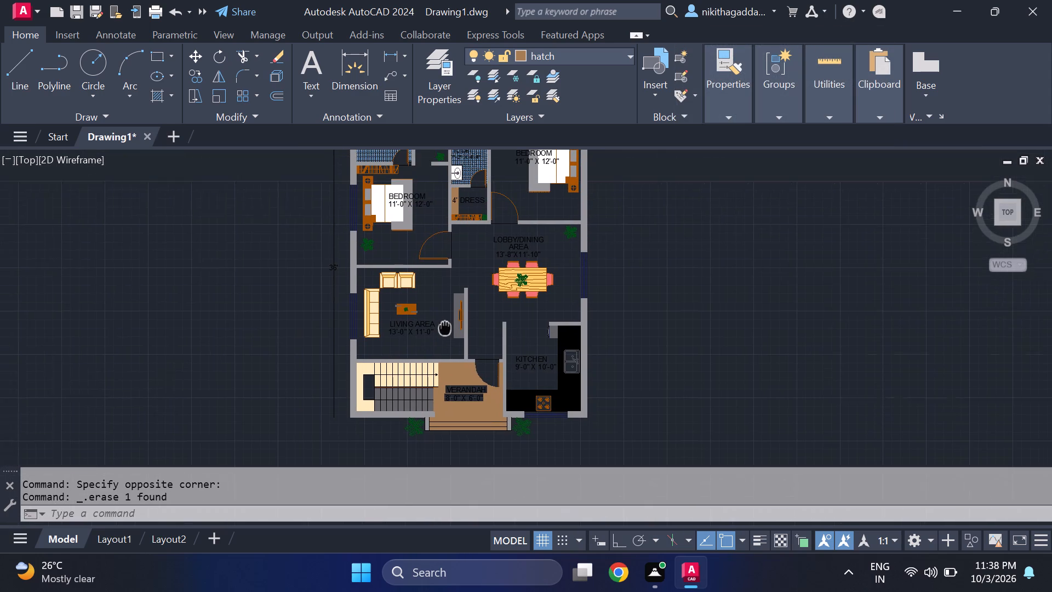
middle_drag(445, 331, 451, 357)
middle_click(453, 371)
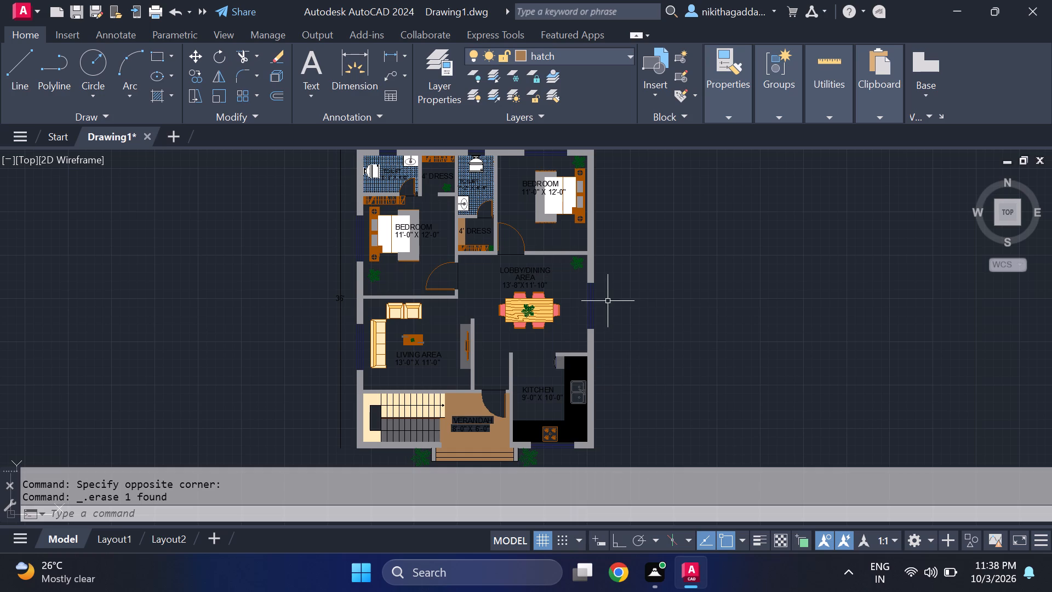
scroll(521, 305, up, 4)
click(502, 288)
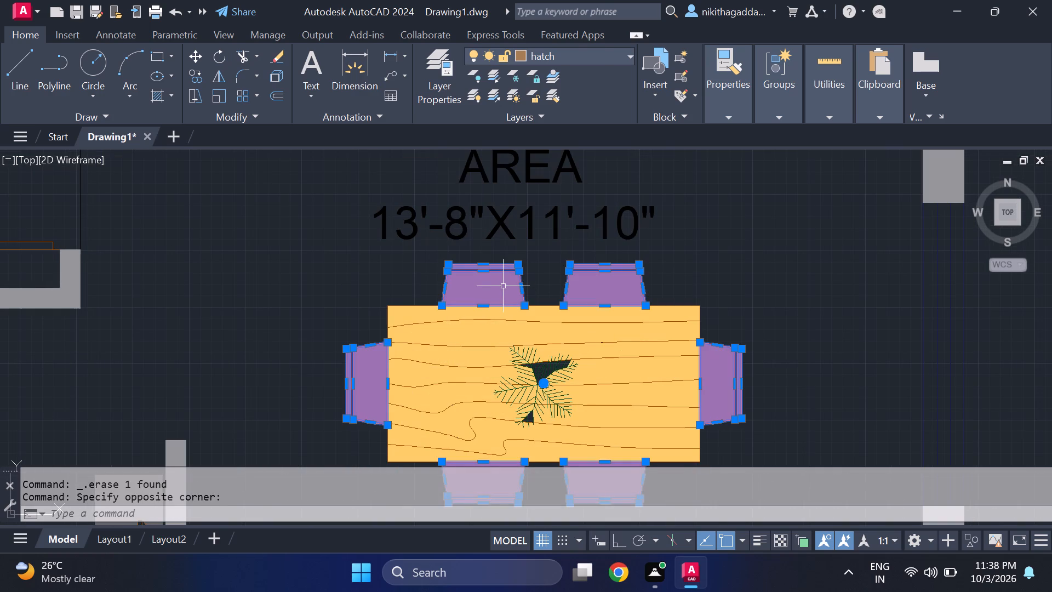
click(521, 67)
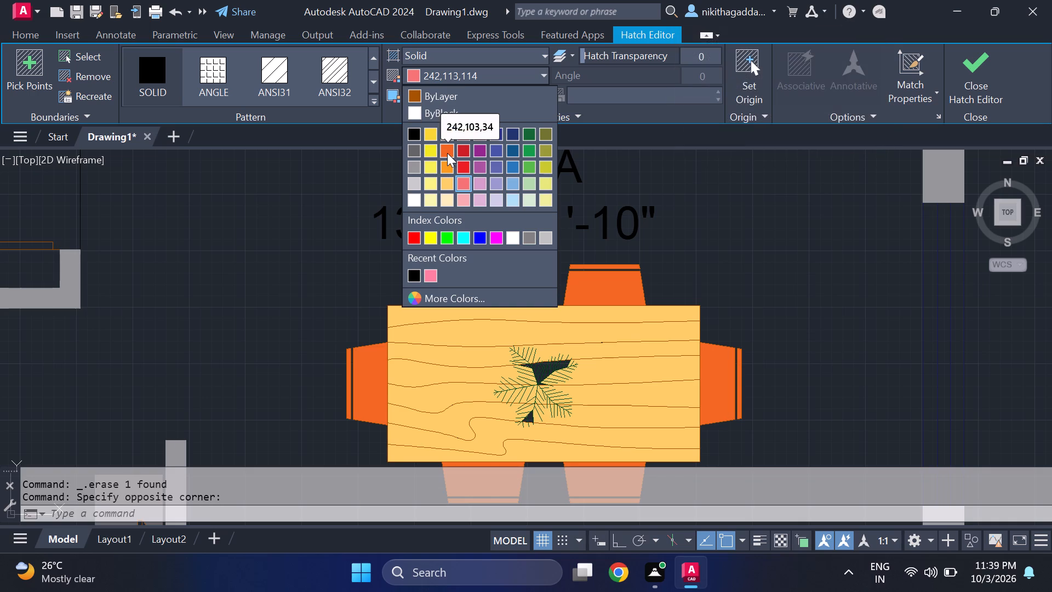
click(450, 134)
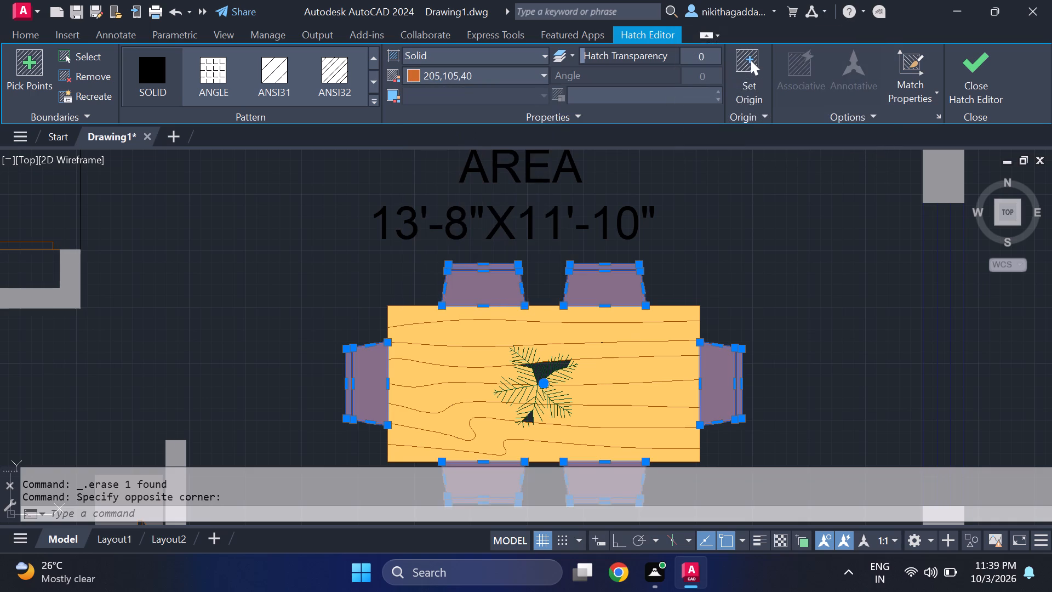
click(971, 88)
scroll(693, 310, down, 4)
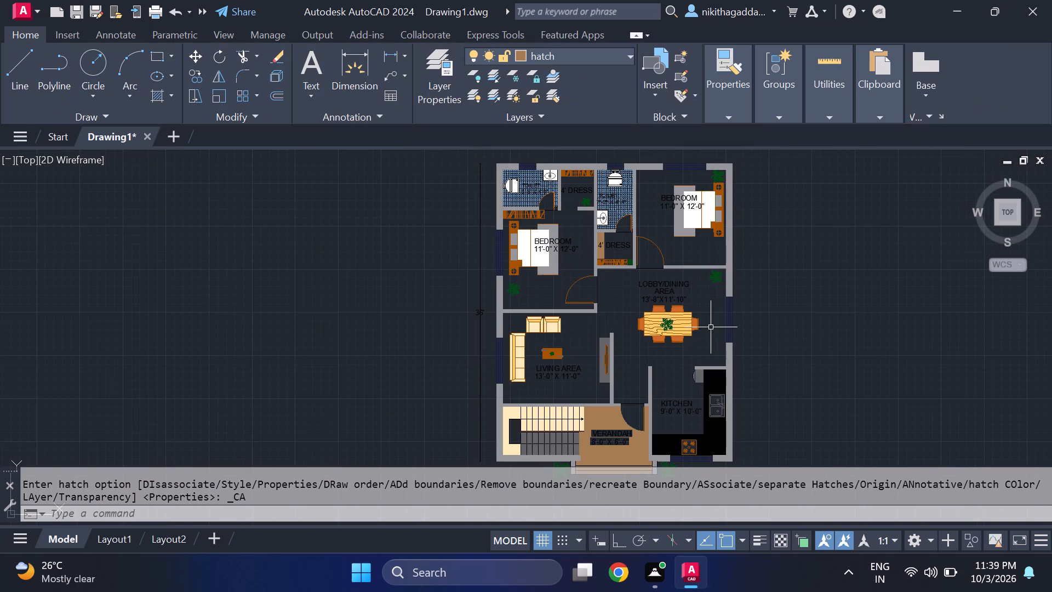
key(Escape)
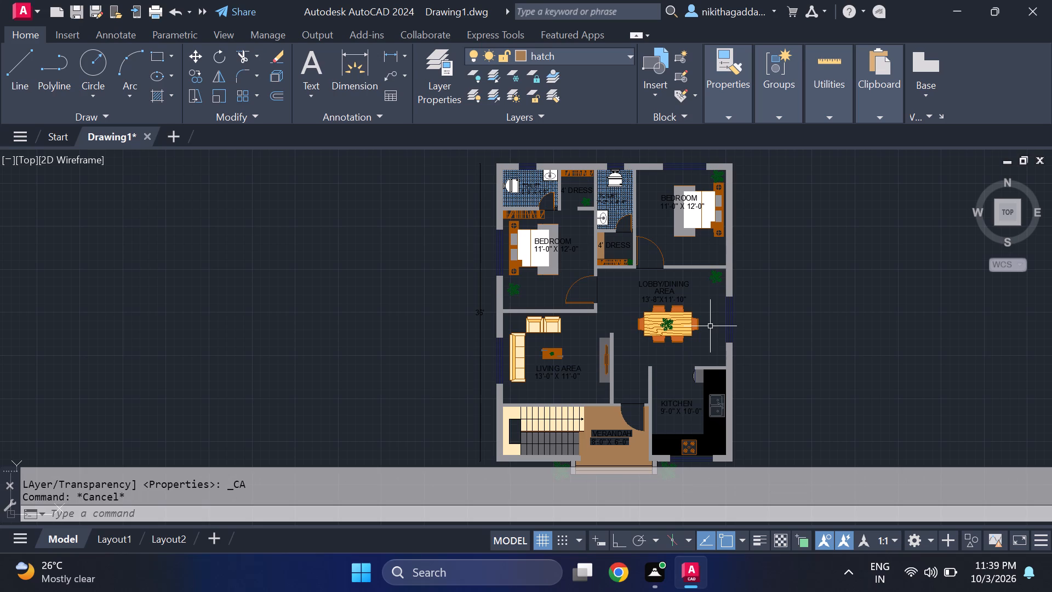
Examine the floor plan's rooms, from the bedrooms through the living and dining areas to the verandah and kitchen.
scroll(693, 369, down, 2)
scroll(662, 359, up, 2)
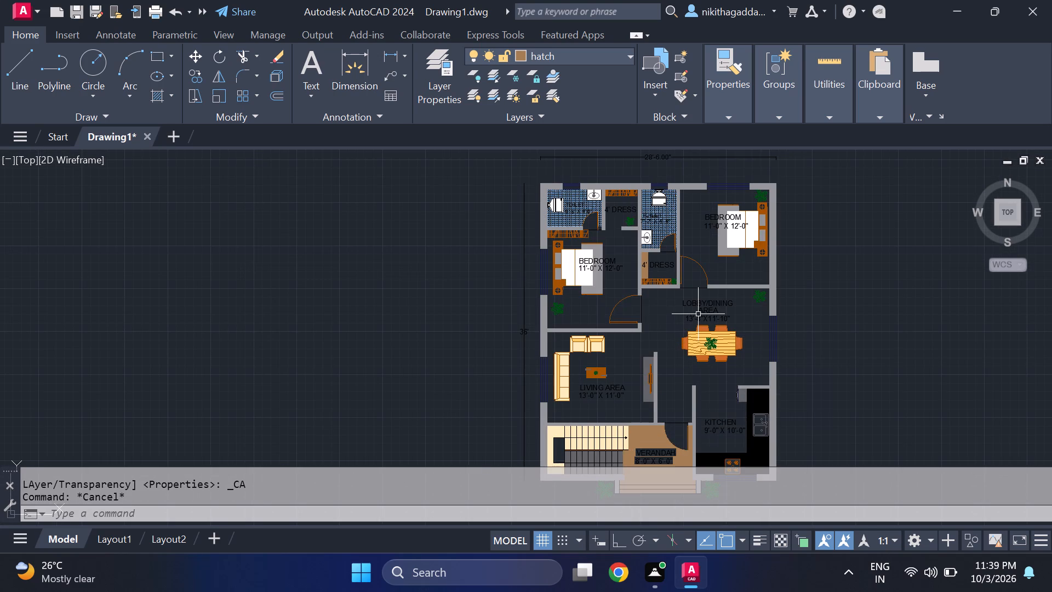
scroll(698, 314, up, 2)
scroll(698, 314, down, 3)
scroll(725, 327, up, 1)
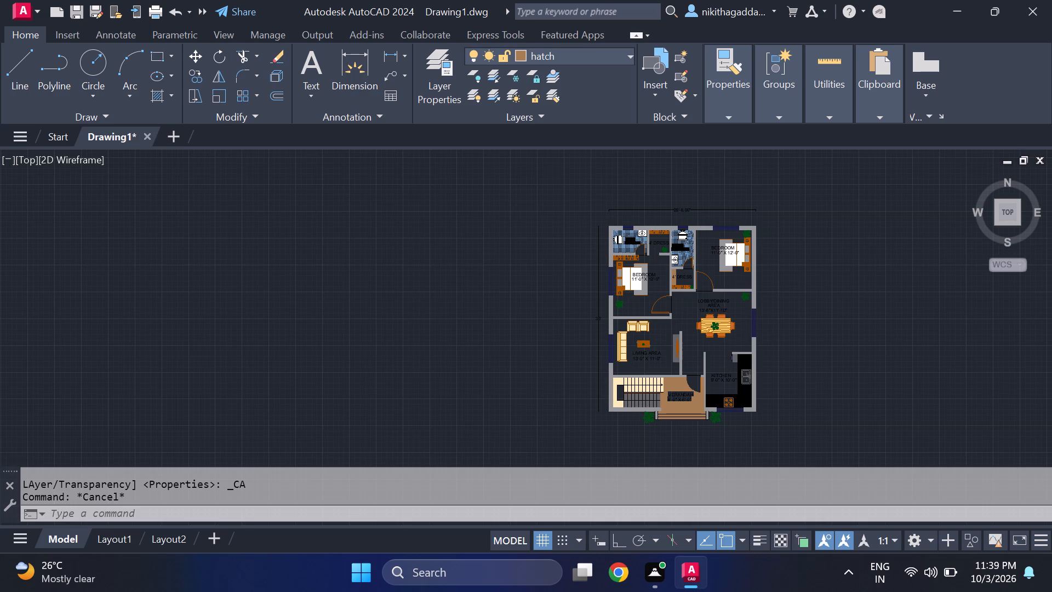
scroll(696, 260, up, 1)
scroll(671, 292, down, 2)
scroll(651, 388, up, 2)
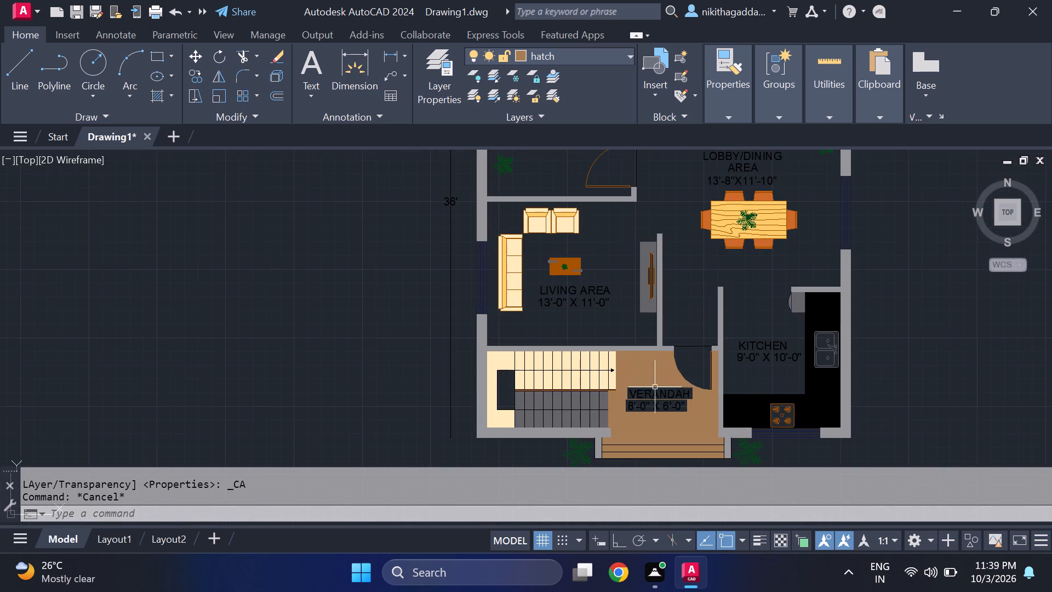
middle_drag(730, 277, 696, 414)
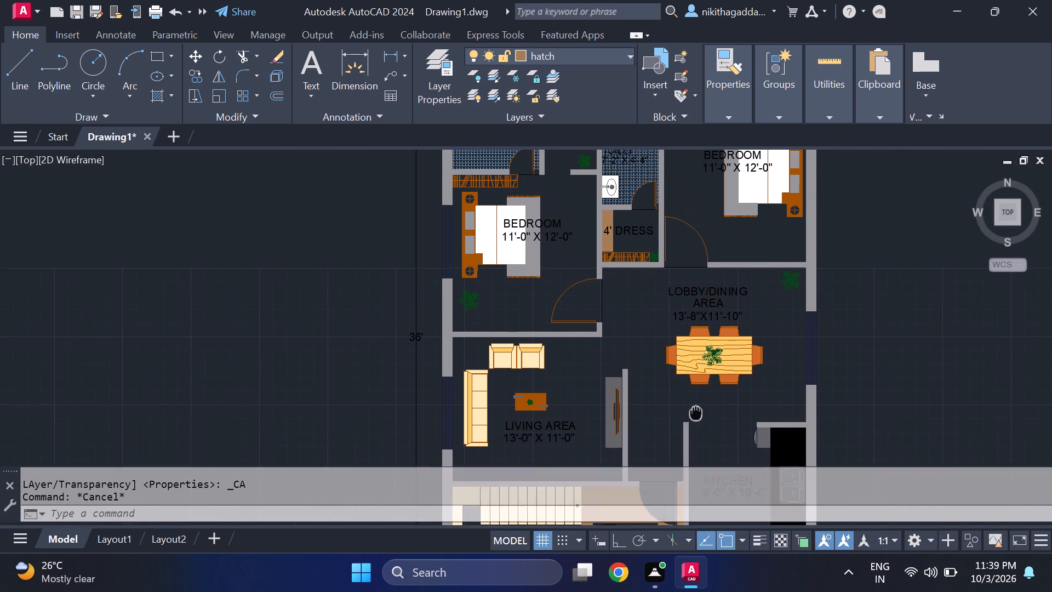
middle_drag(696, 414, 700, 427)
middle_drag(703, 420, 702, 270)
scroll(686, 365, up, 1)
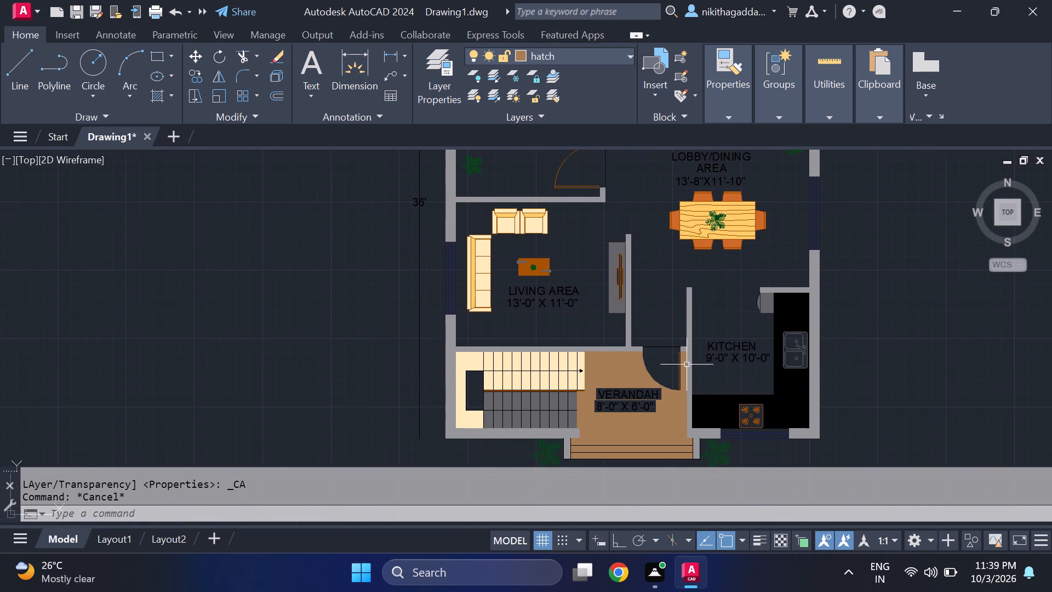
scroll(686, 365, up, 1)
scroll(662, 374, down, 4)
scroll(652, 339, up, 1)
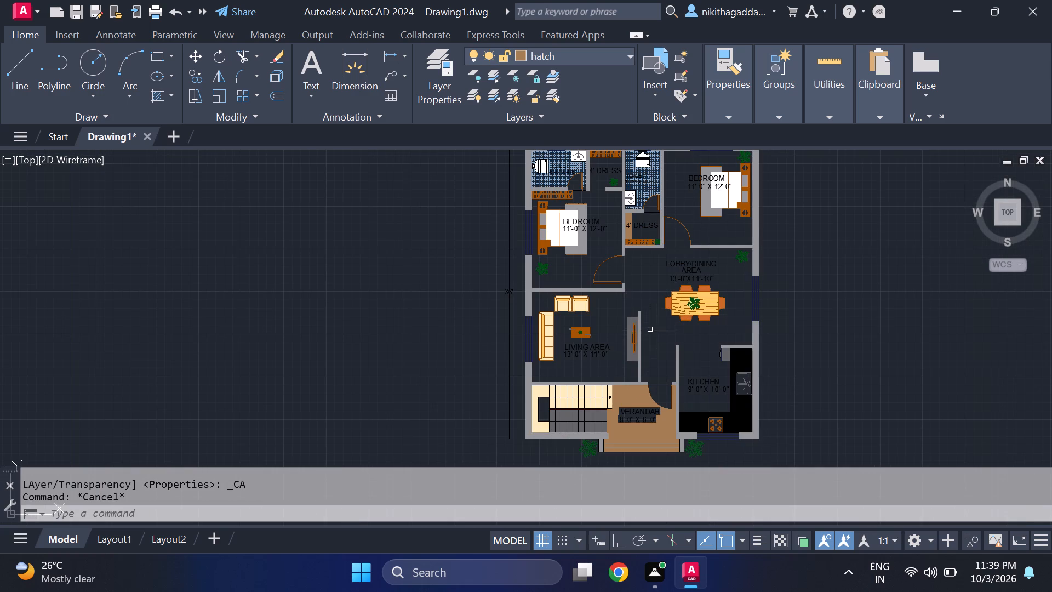
On the walls layer, draw two square edges around the living area's coffee table, starting at the long sofa with a horizontal line about 5'-10" long.
middle_drag(649, 329, 648, 372)
scroll(574, 379, up, 1)
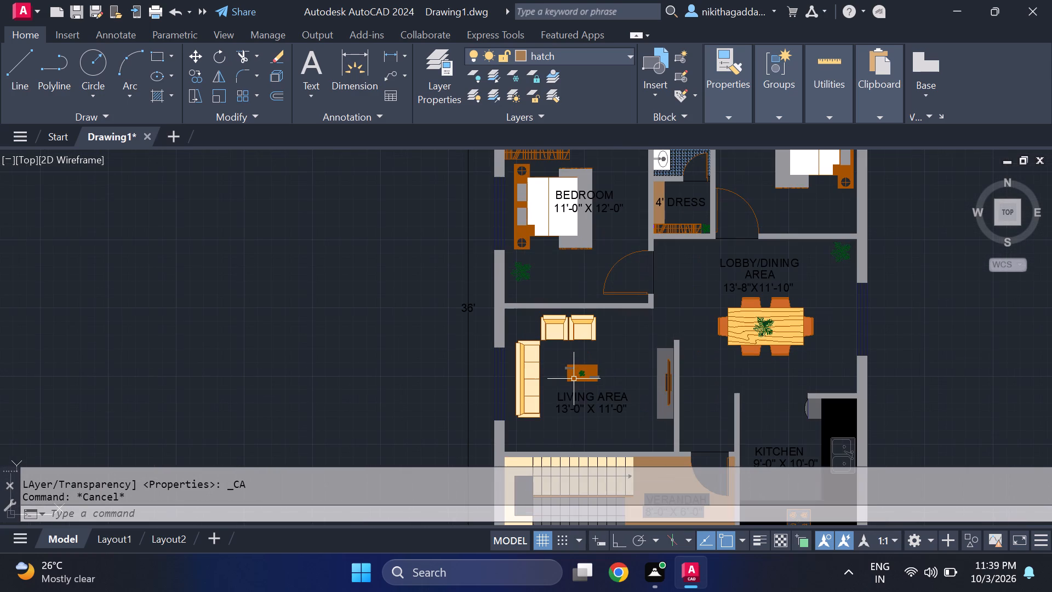
scroll(578, 379, up, 1)
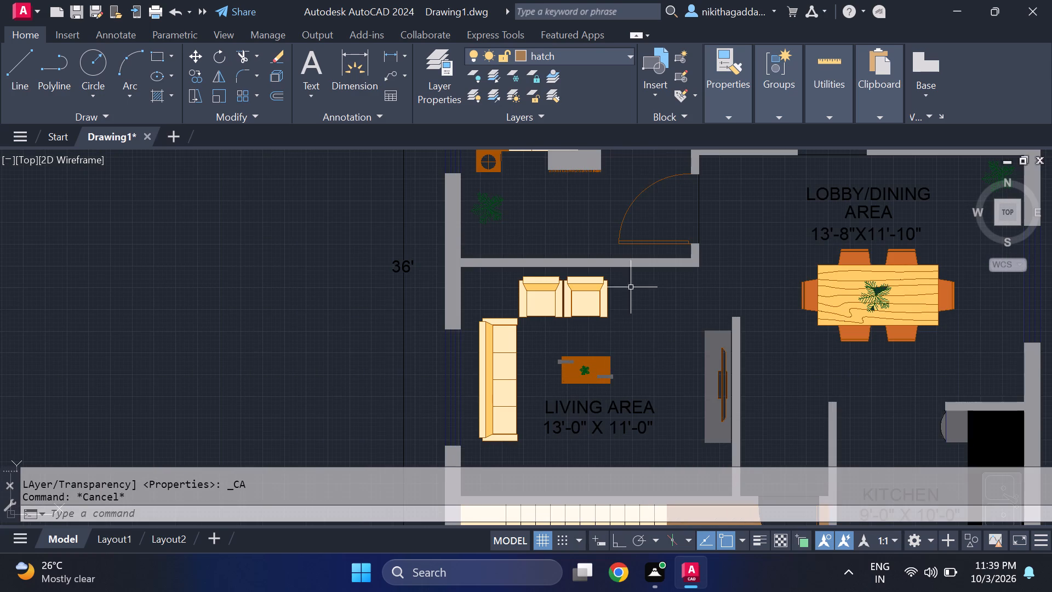
click(621, 54)
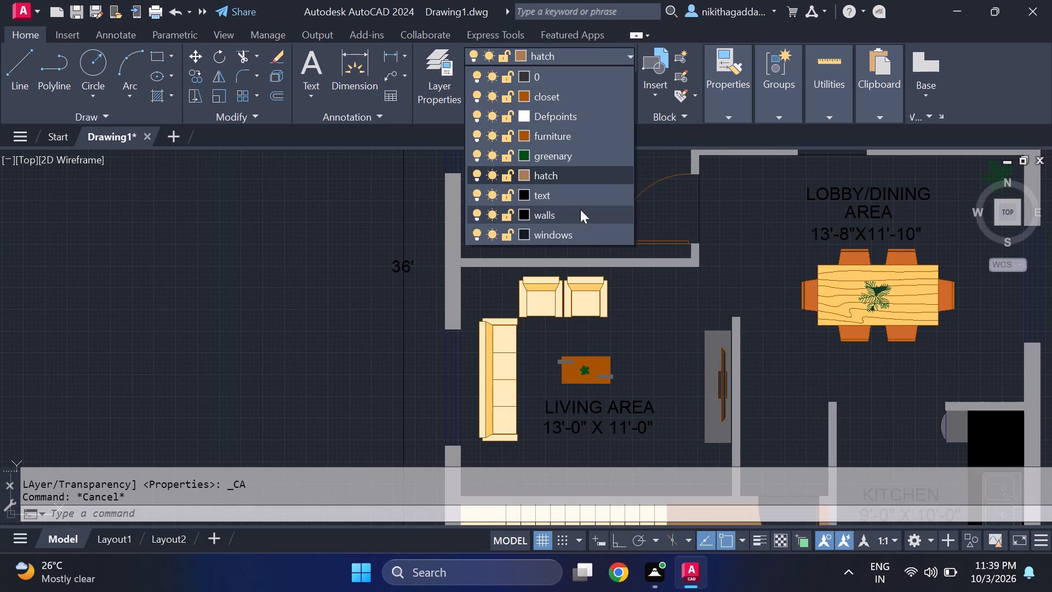
click(580, 209)
key(l)
key(Return)
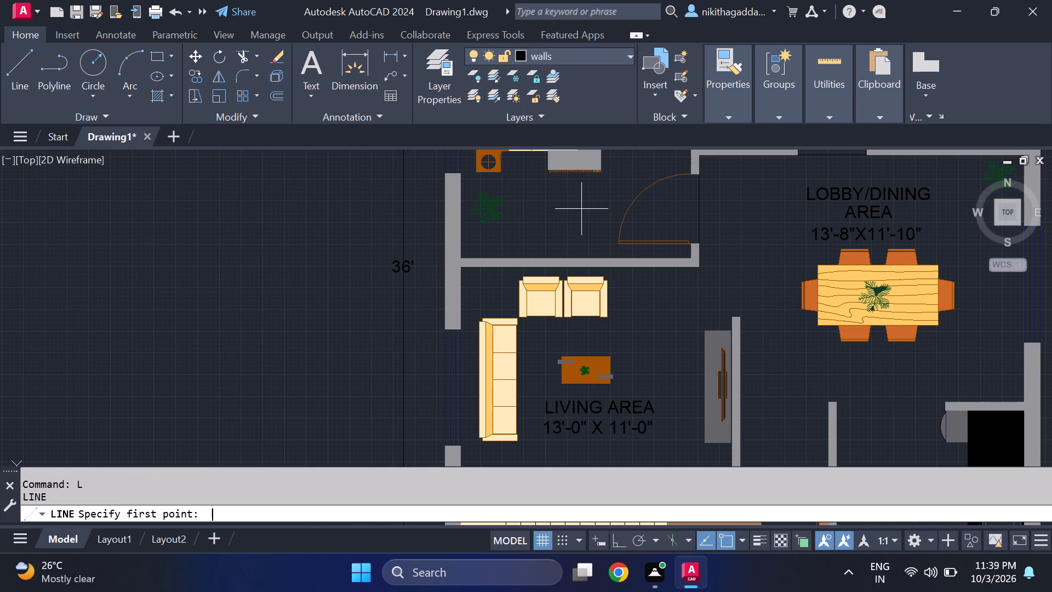
scroll(524, 417, up, 1)
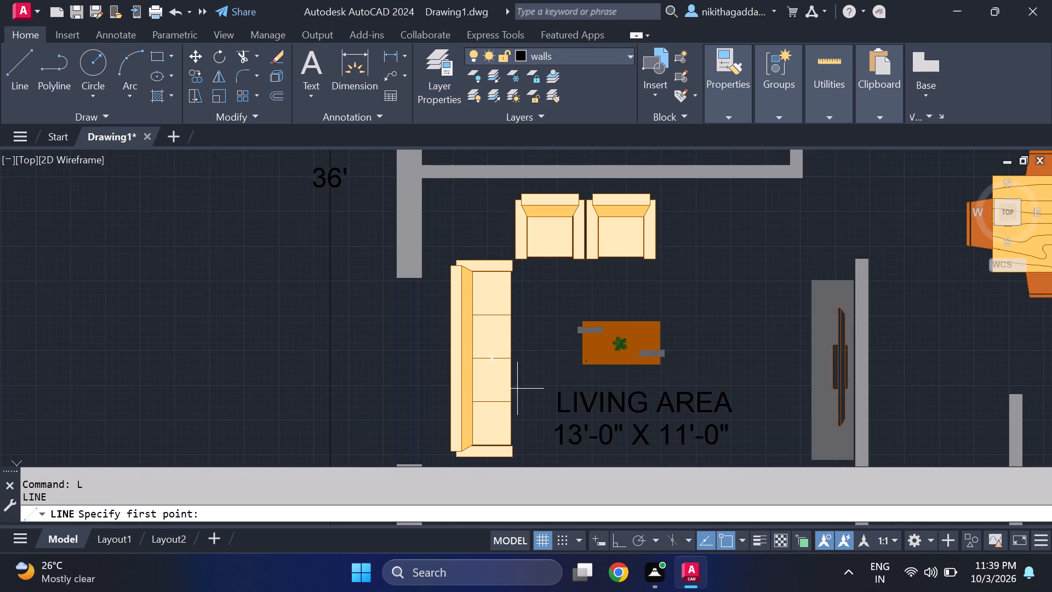
click(511, 382)
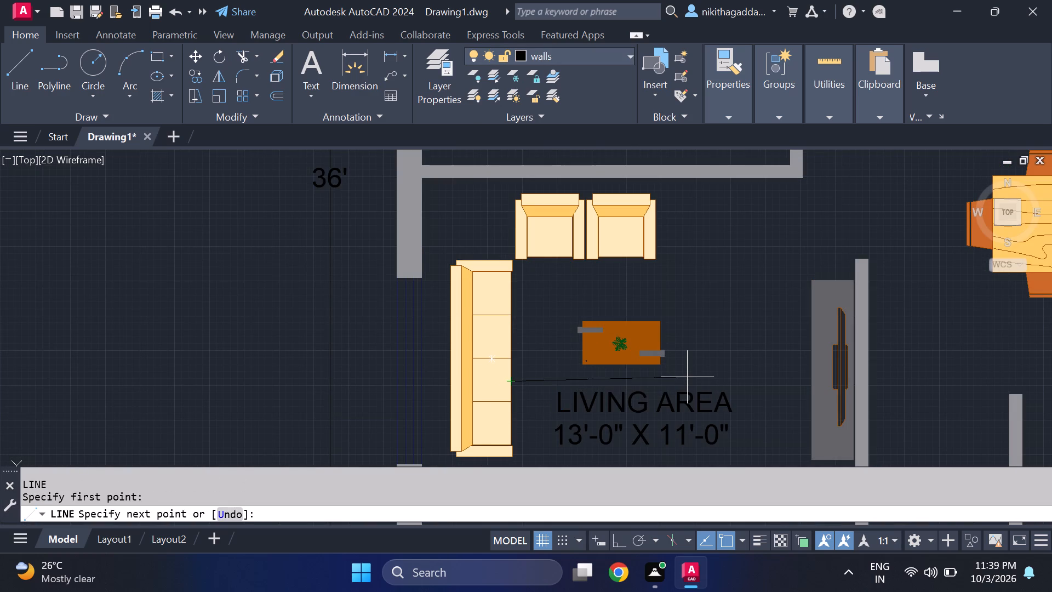
key(F8)
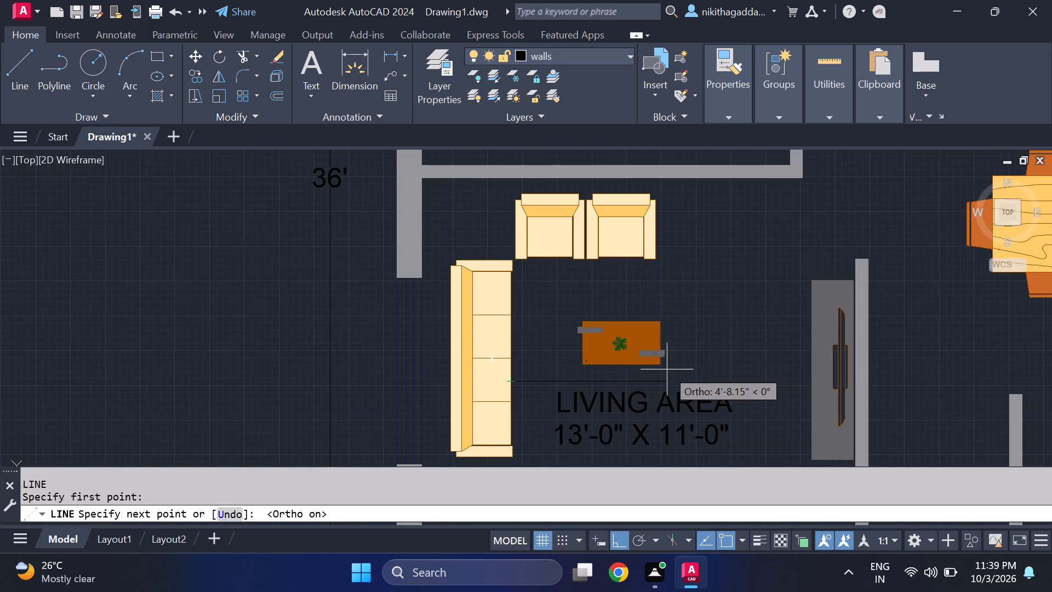
click(706, 375)
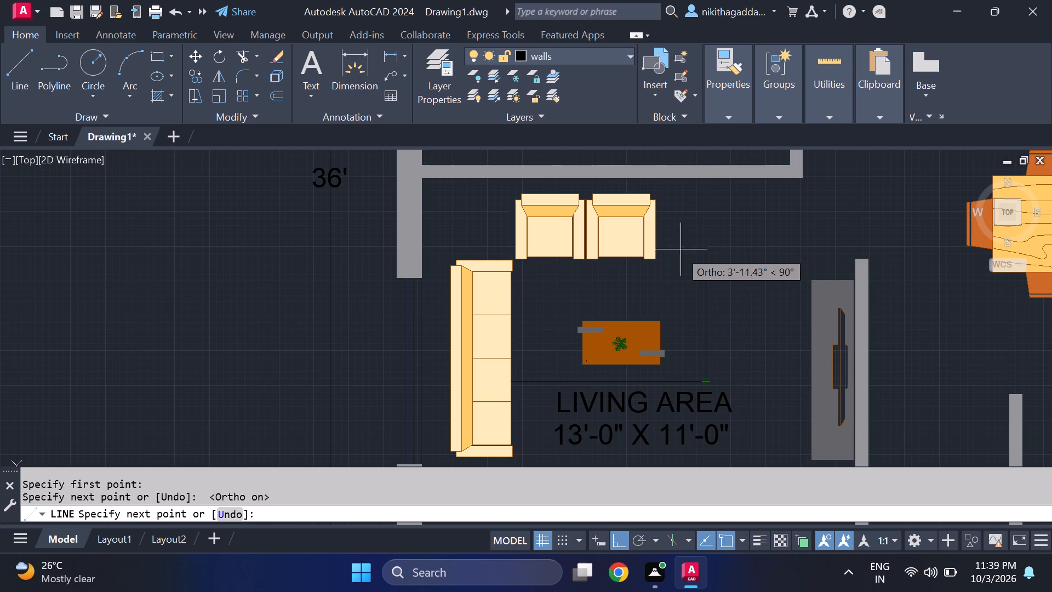
click(707, 258)
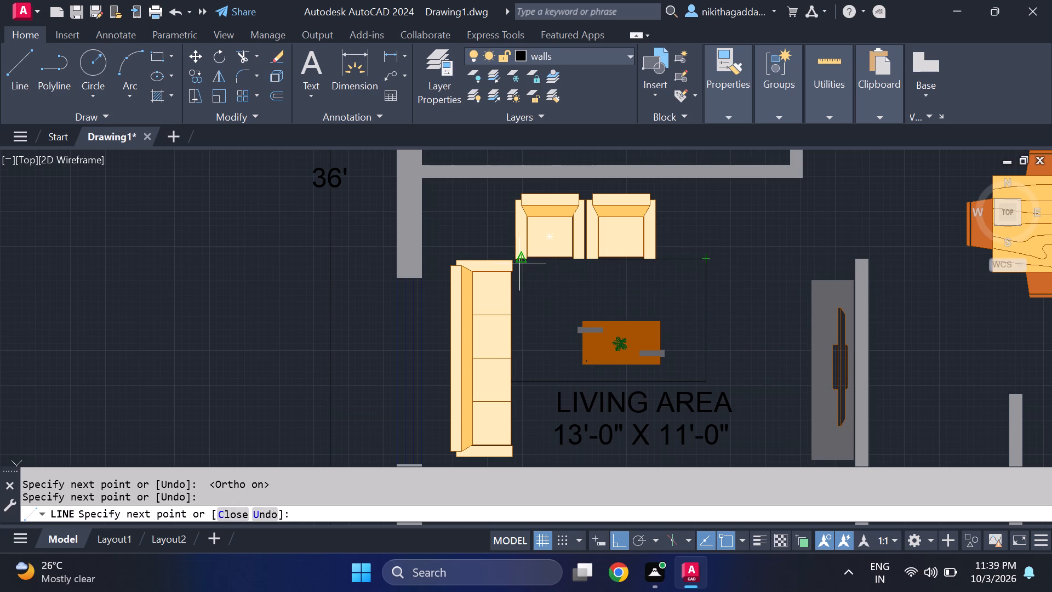
Draw the outline's remaining edge along the front of the armchairs and end it at the long sofa's corner.
scroll(519, 264, up, 3)
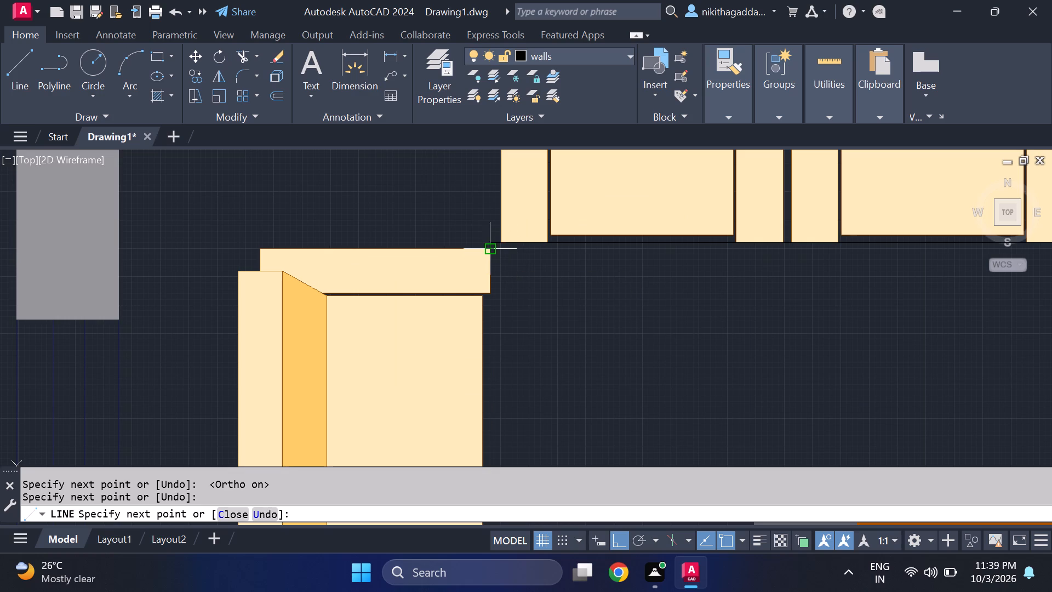
click(487, 253)
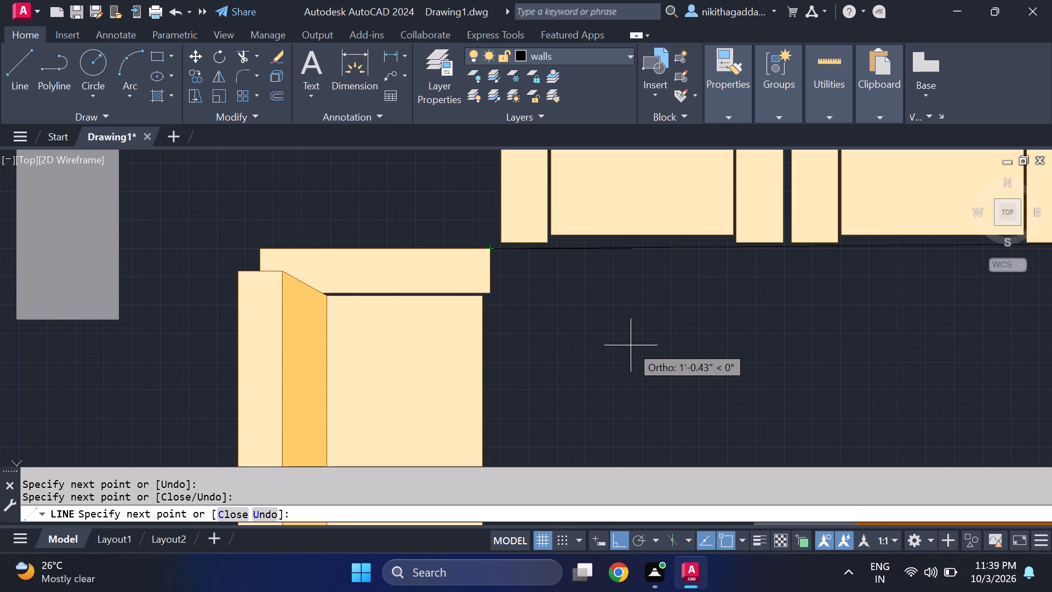
key(ctrl+z)
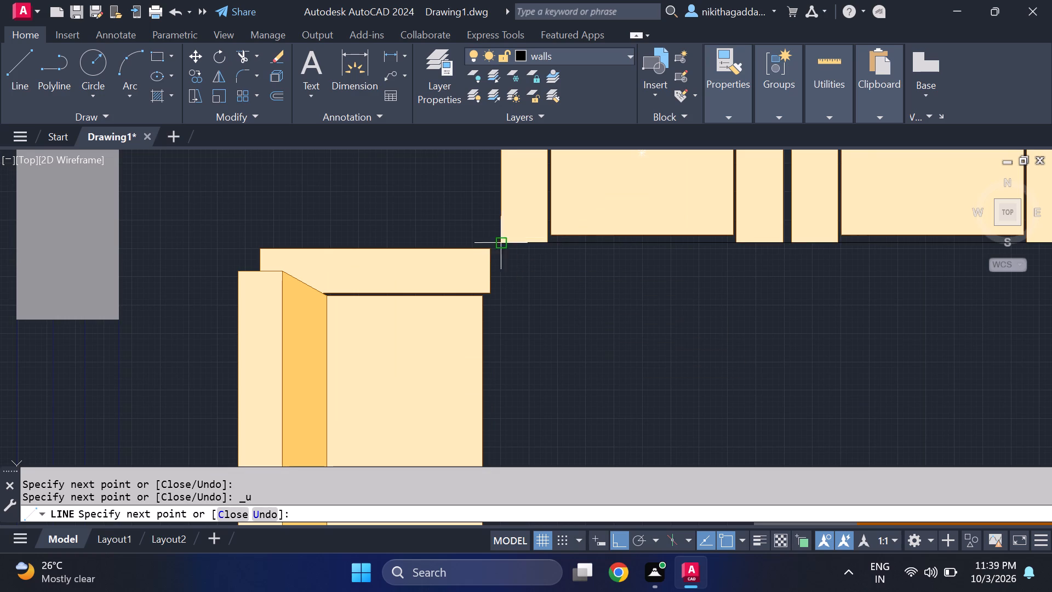
scroll(495, 236, up, 2)
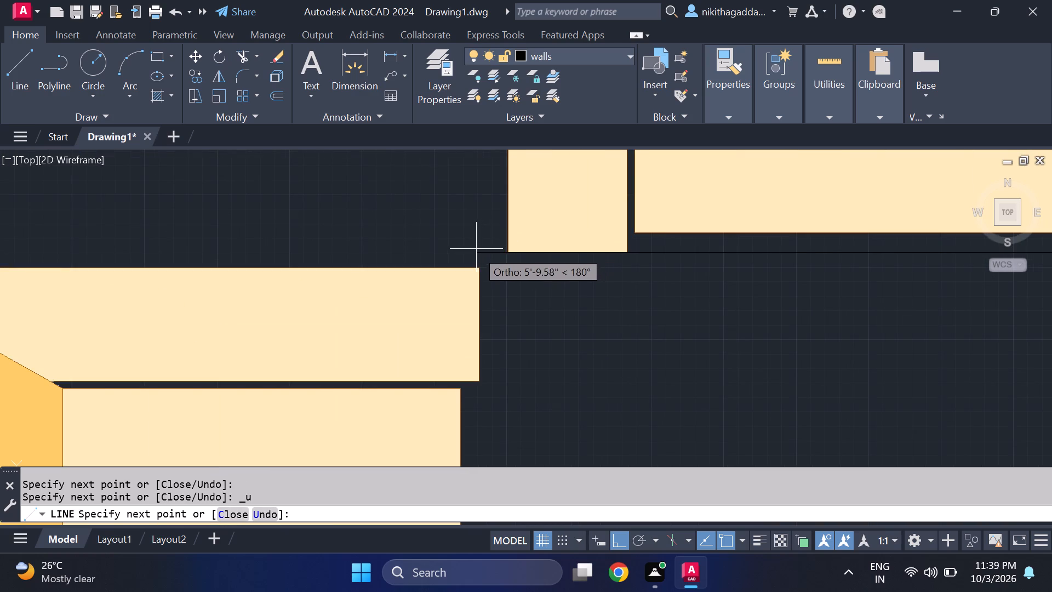
click(480, 251)
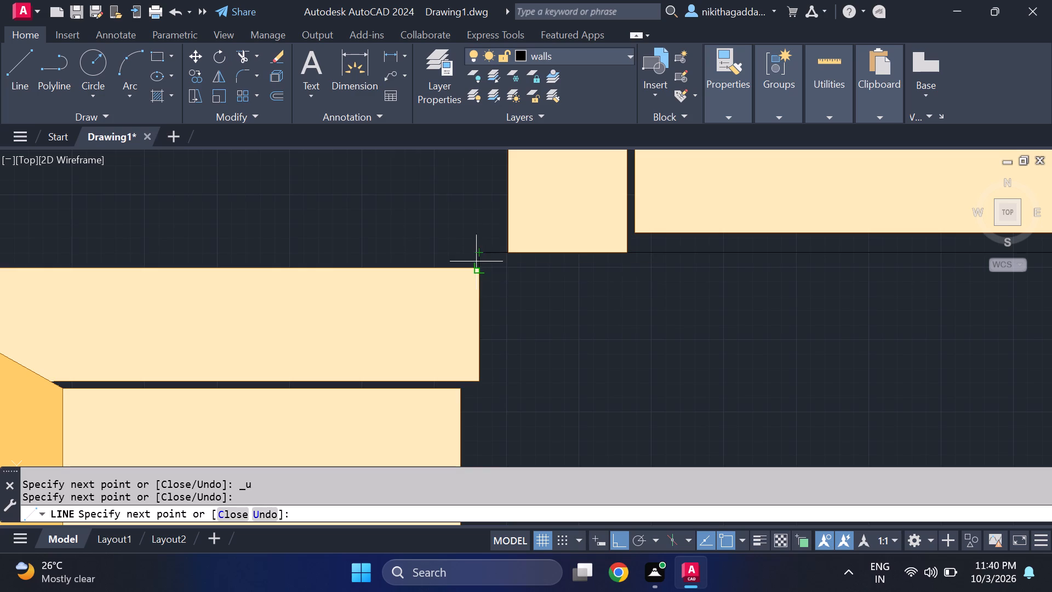
click(476, 261)
scroll(652, 354, down, 5)
key(Escape)
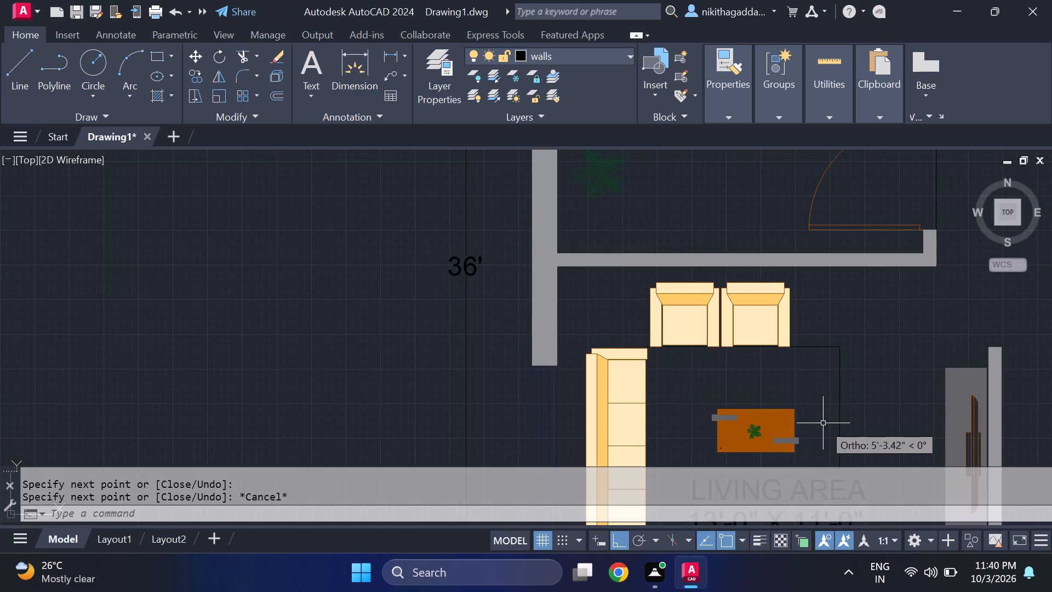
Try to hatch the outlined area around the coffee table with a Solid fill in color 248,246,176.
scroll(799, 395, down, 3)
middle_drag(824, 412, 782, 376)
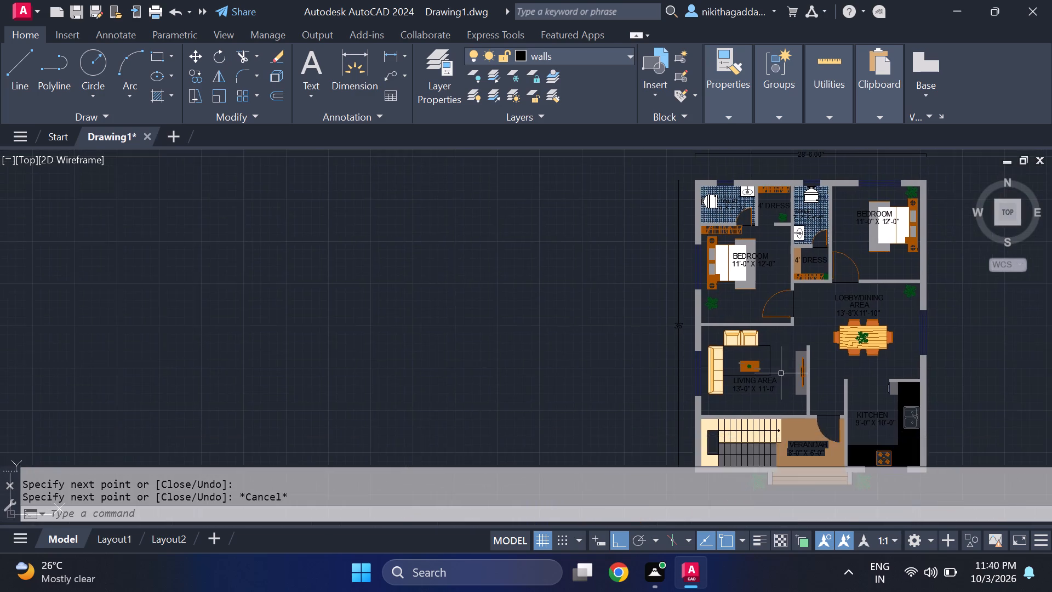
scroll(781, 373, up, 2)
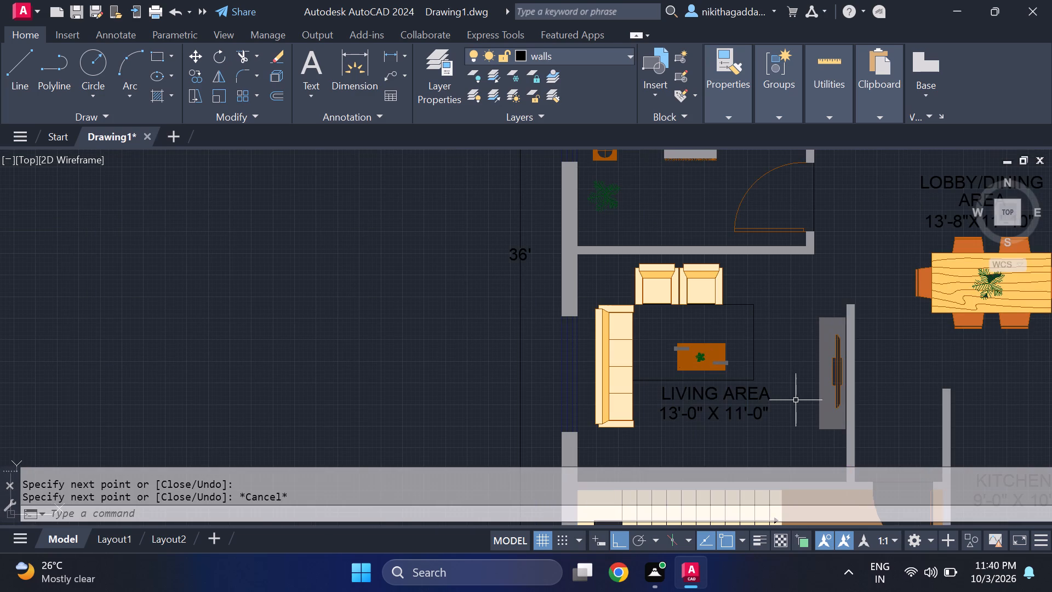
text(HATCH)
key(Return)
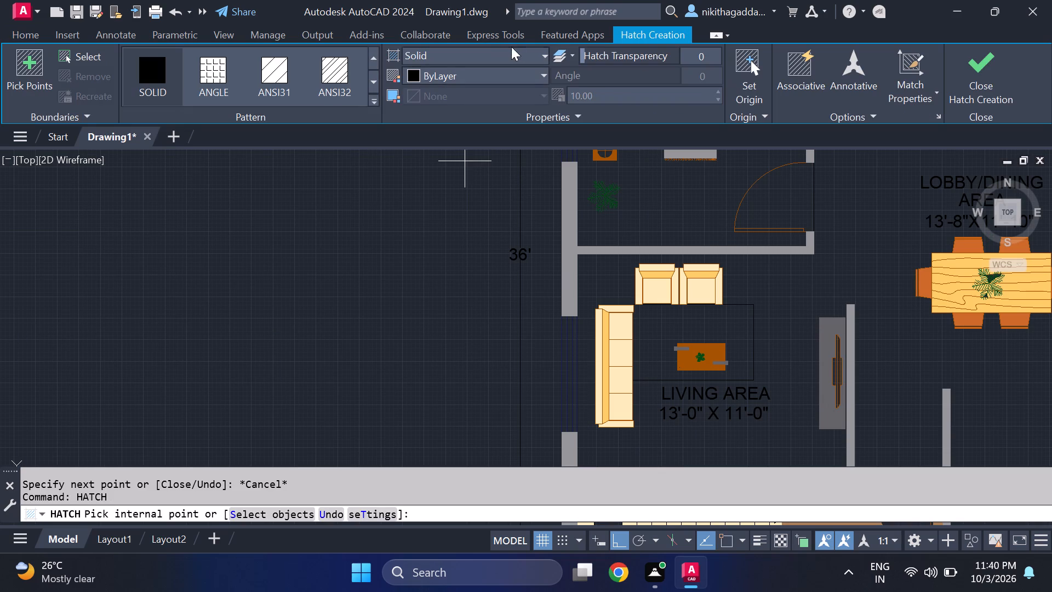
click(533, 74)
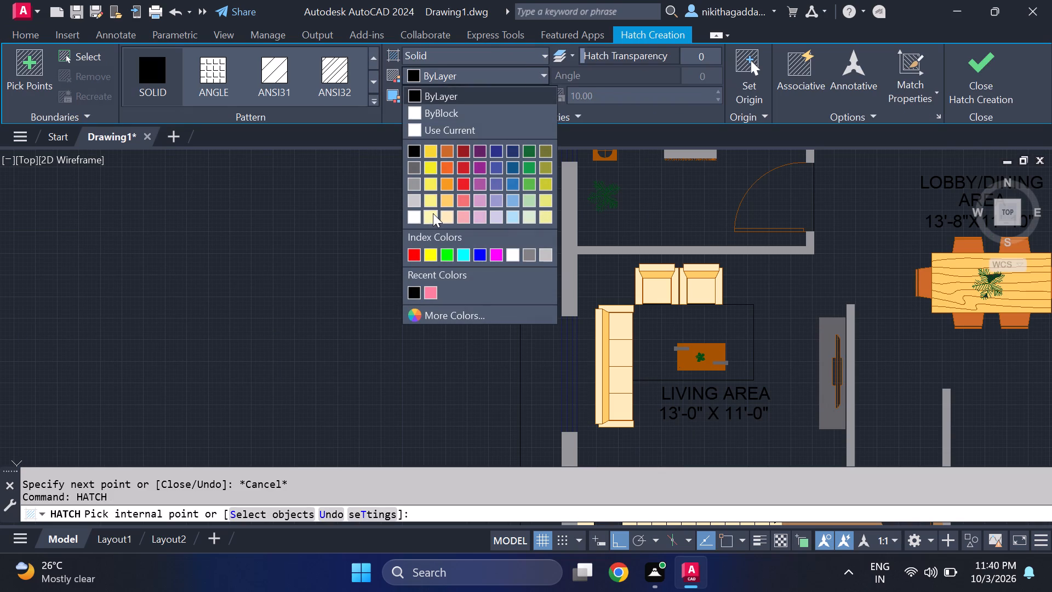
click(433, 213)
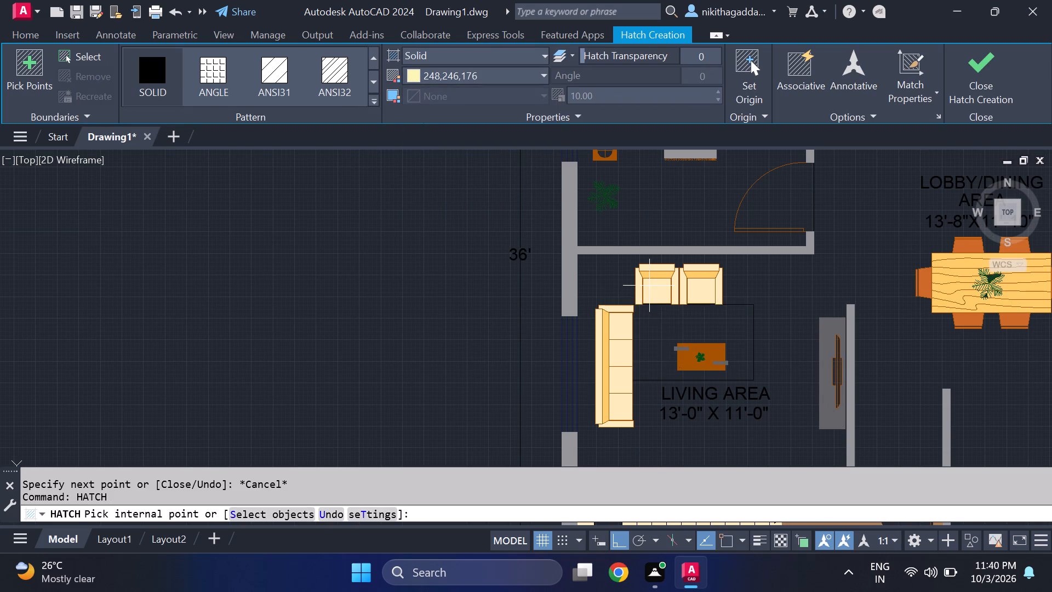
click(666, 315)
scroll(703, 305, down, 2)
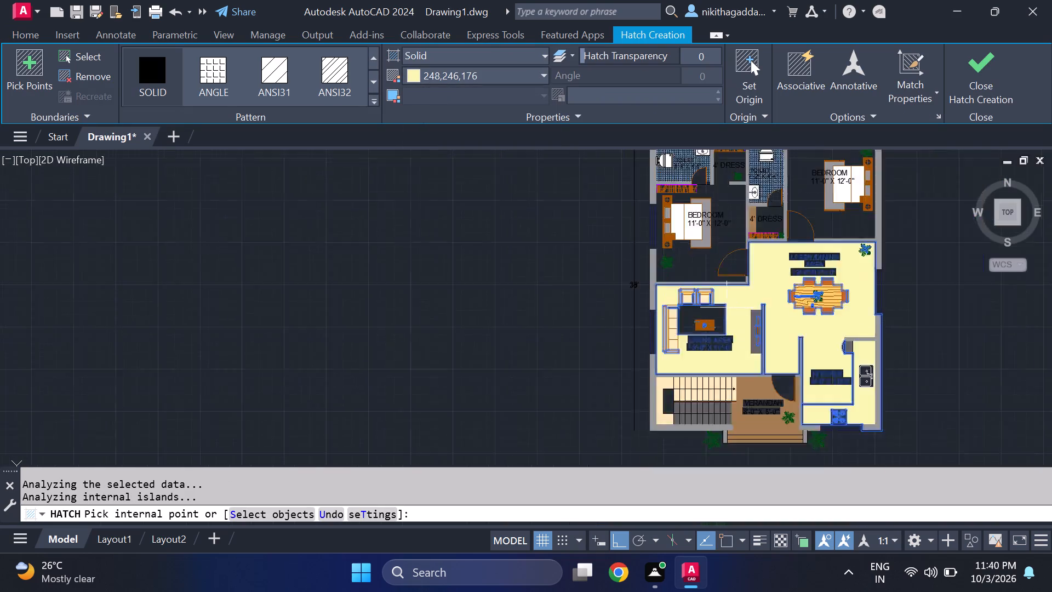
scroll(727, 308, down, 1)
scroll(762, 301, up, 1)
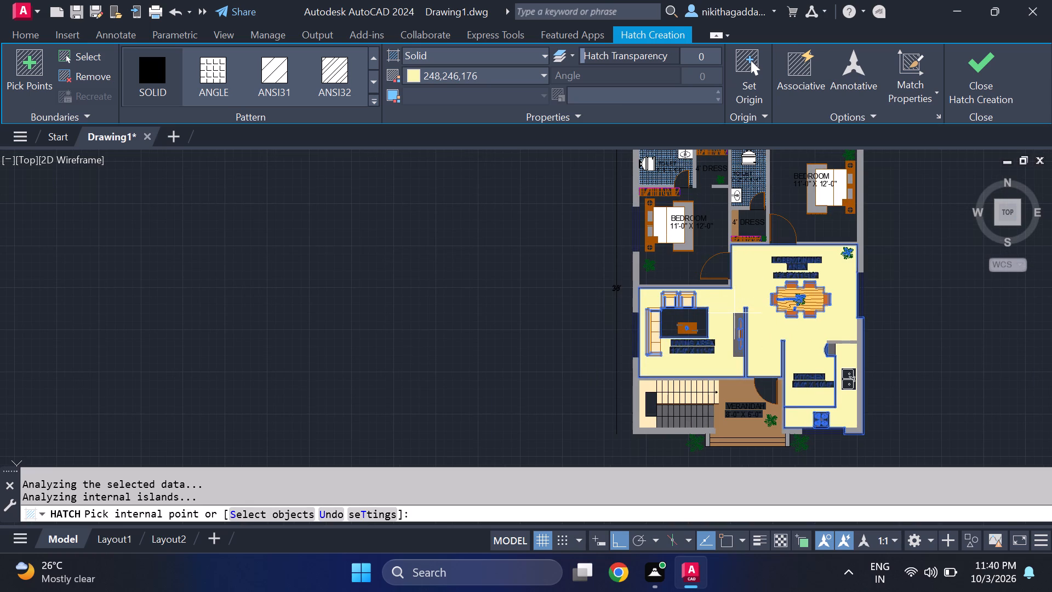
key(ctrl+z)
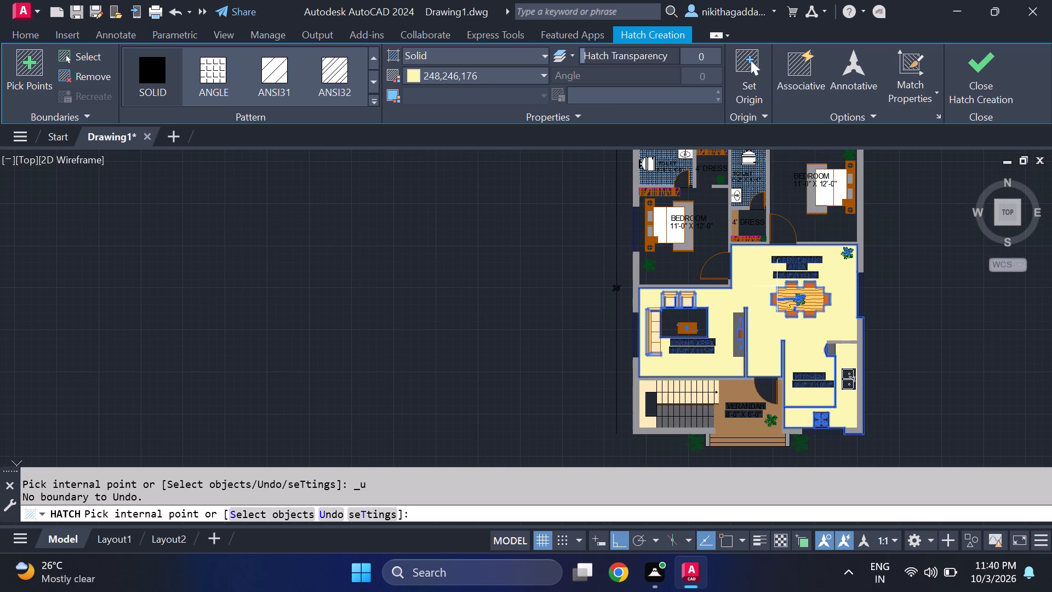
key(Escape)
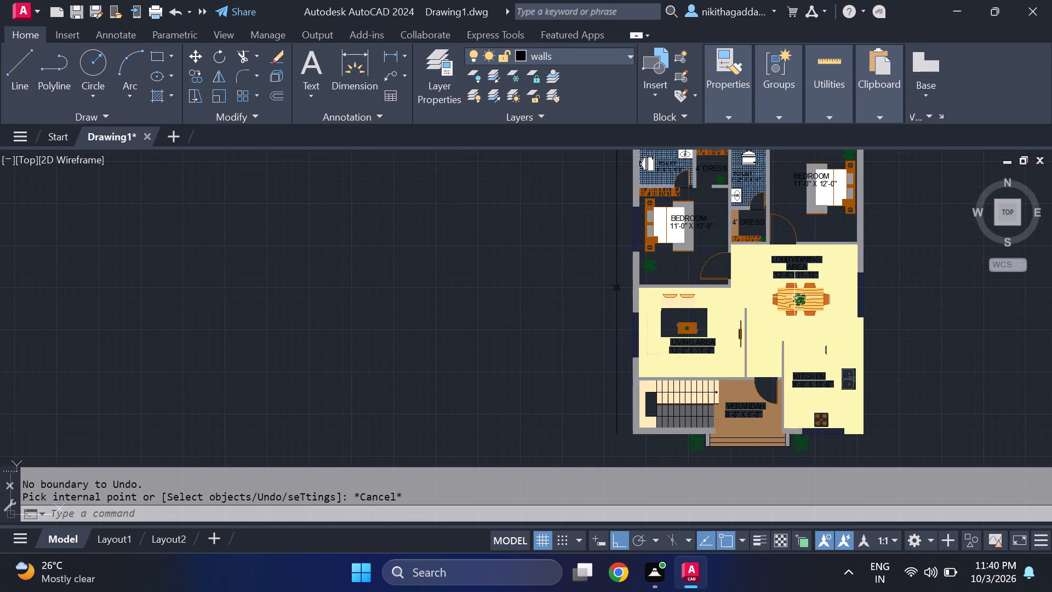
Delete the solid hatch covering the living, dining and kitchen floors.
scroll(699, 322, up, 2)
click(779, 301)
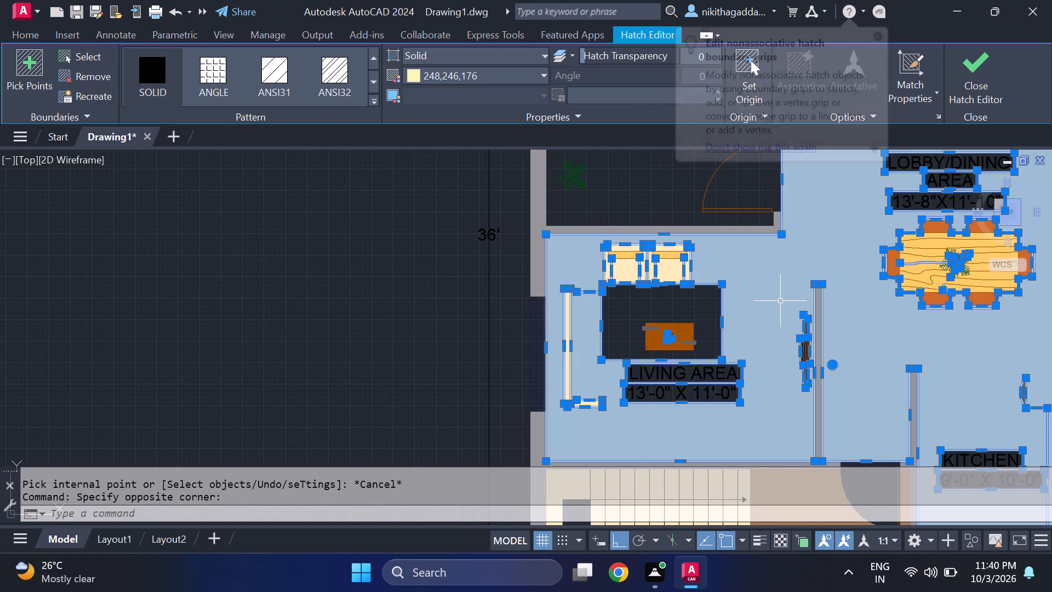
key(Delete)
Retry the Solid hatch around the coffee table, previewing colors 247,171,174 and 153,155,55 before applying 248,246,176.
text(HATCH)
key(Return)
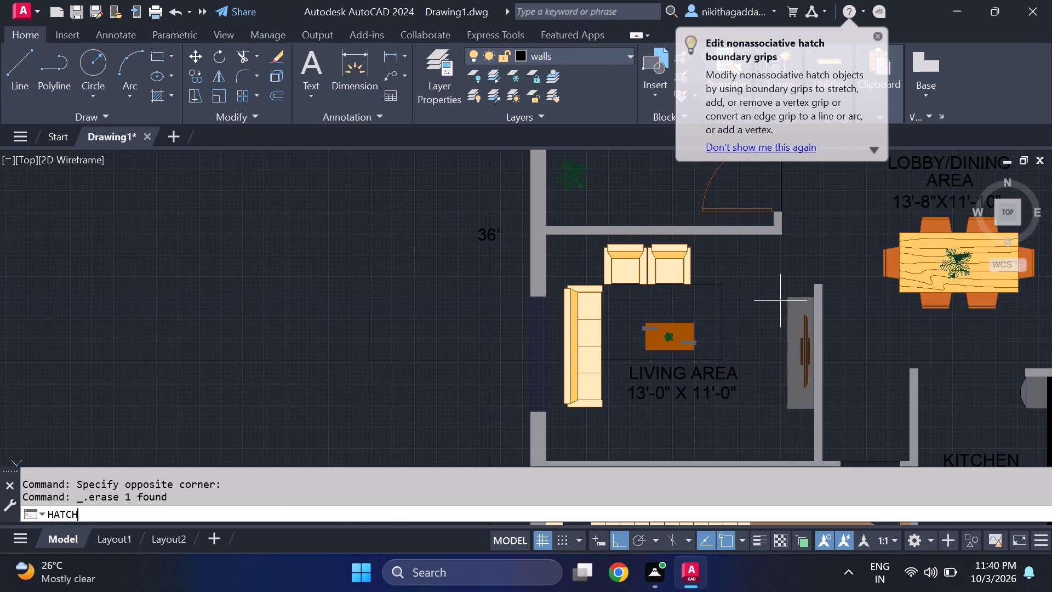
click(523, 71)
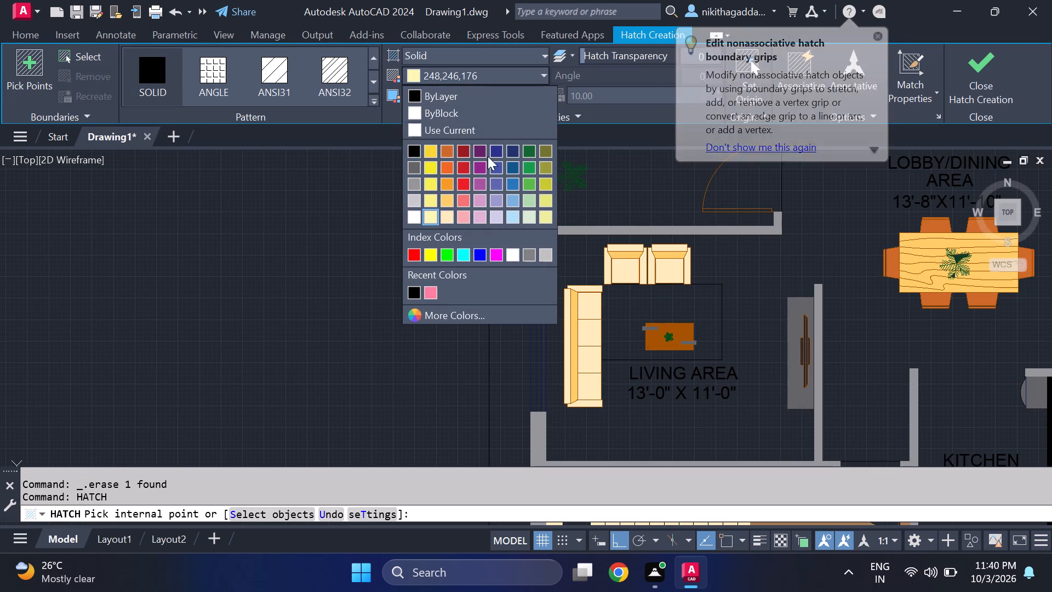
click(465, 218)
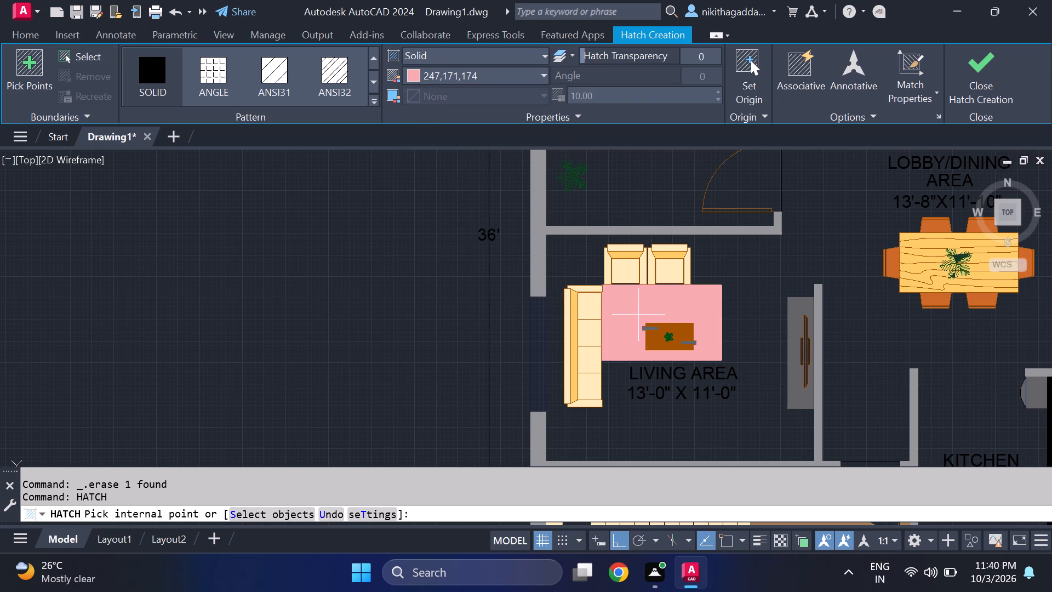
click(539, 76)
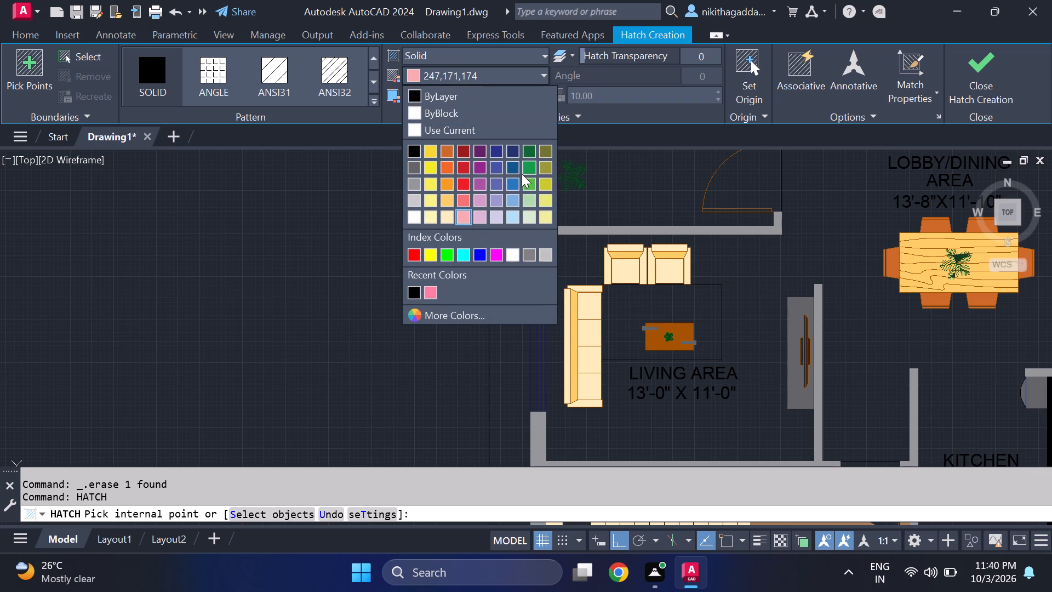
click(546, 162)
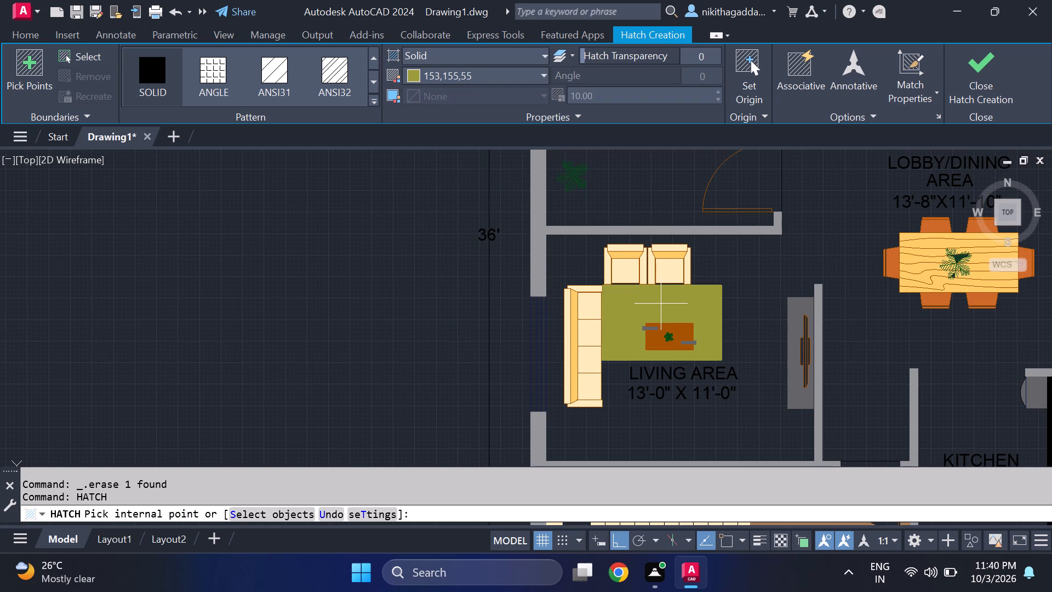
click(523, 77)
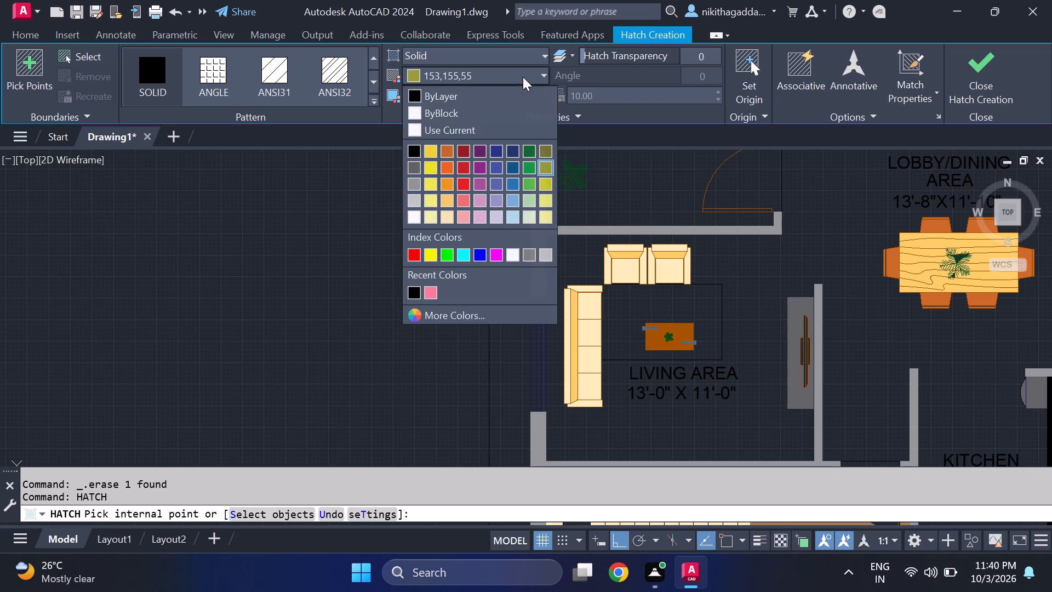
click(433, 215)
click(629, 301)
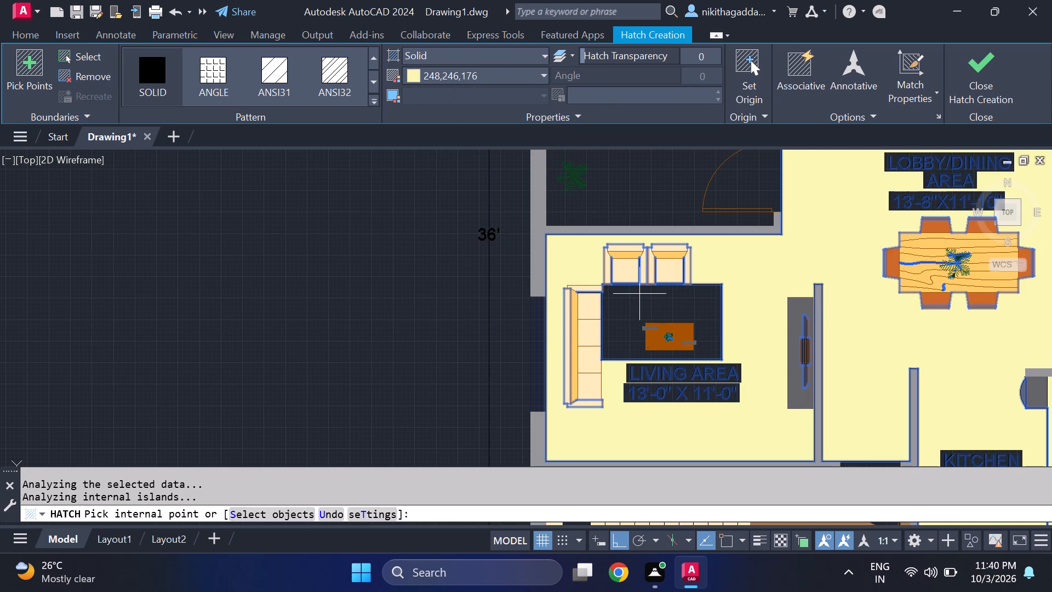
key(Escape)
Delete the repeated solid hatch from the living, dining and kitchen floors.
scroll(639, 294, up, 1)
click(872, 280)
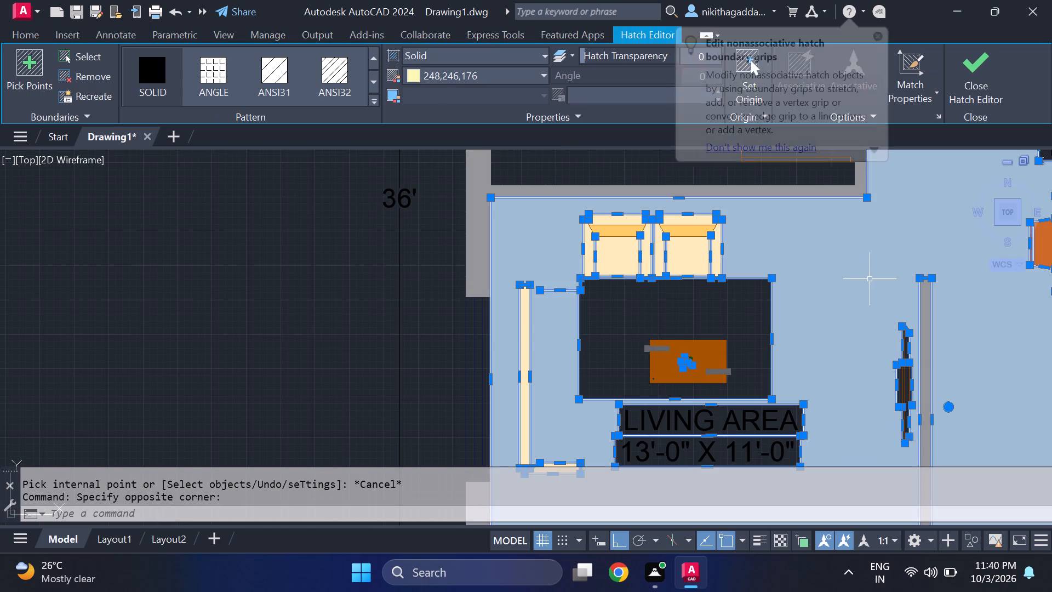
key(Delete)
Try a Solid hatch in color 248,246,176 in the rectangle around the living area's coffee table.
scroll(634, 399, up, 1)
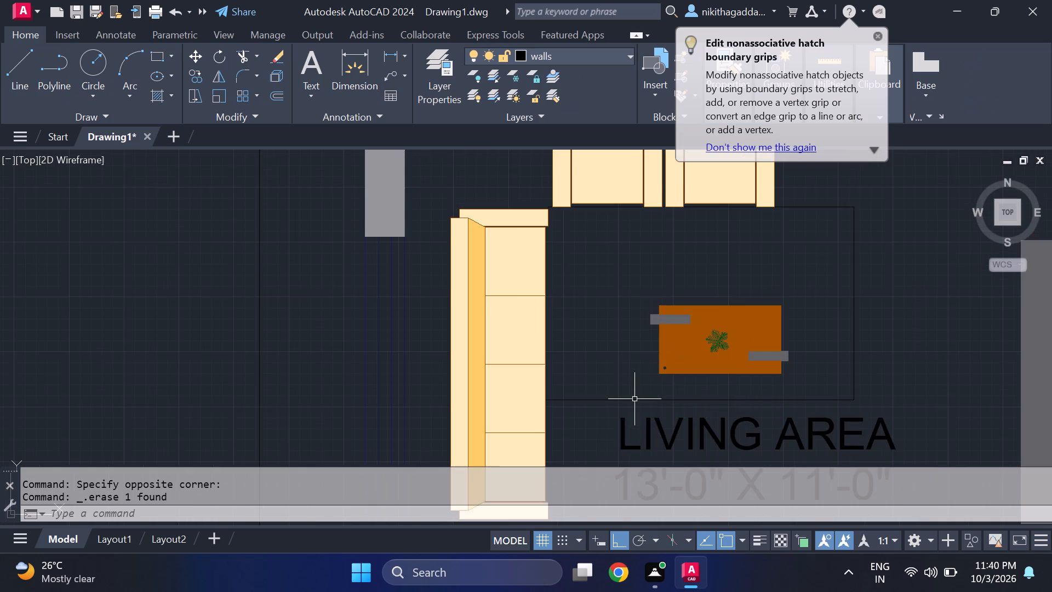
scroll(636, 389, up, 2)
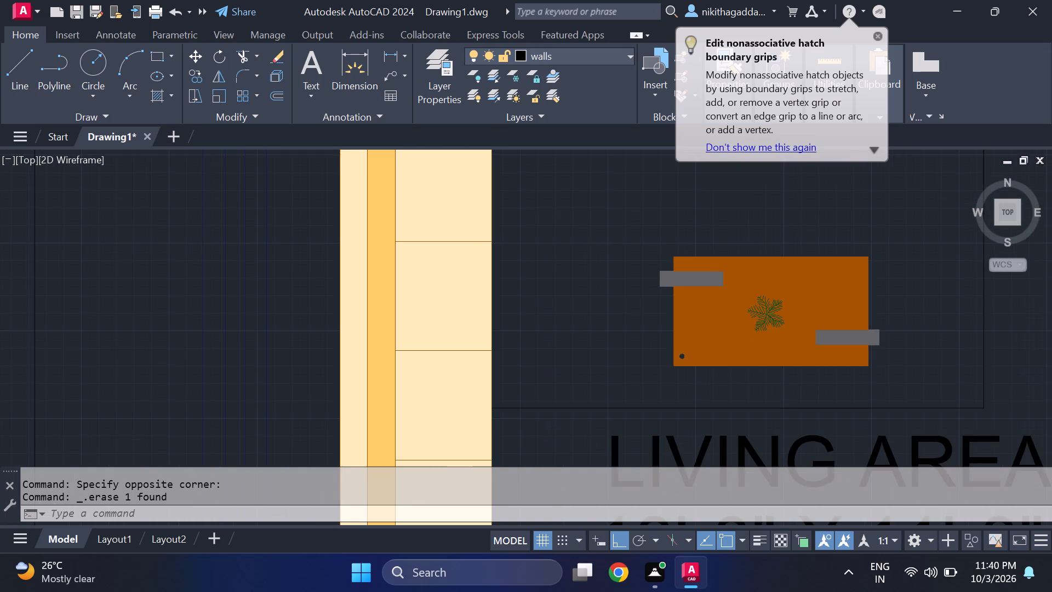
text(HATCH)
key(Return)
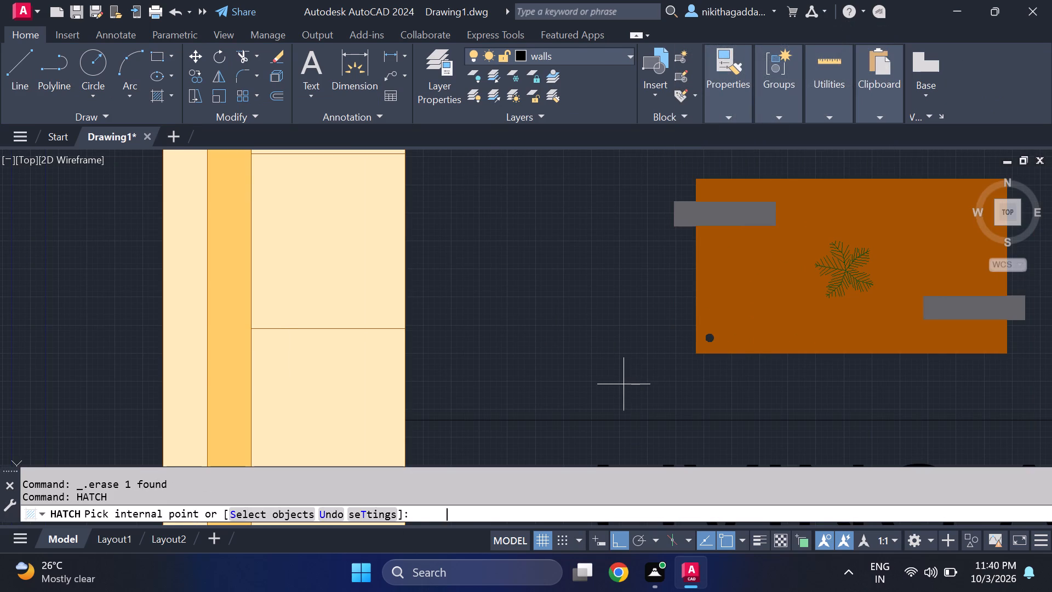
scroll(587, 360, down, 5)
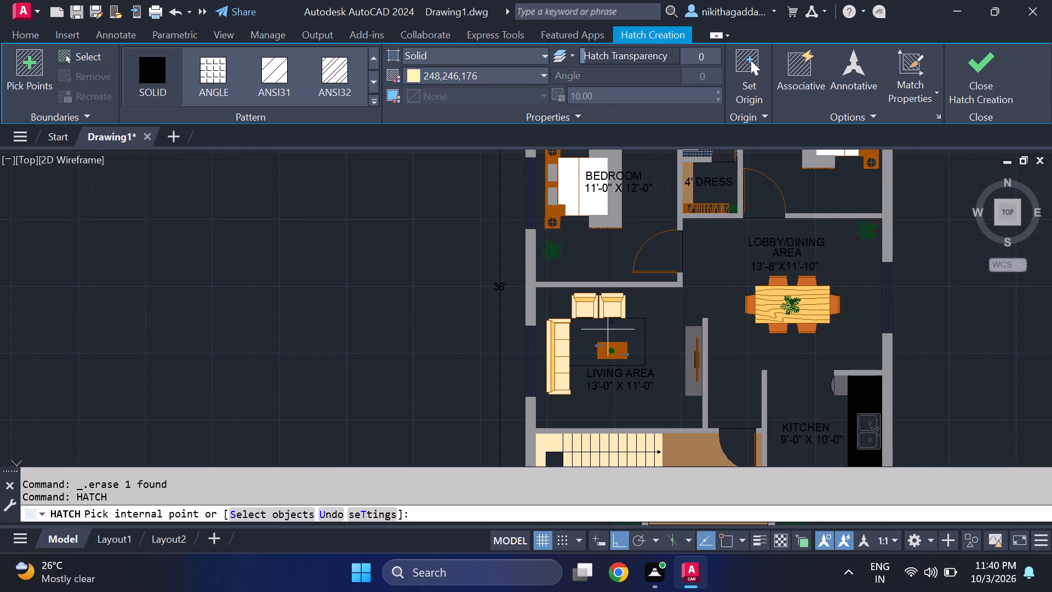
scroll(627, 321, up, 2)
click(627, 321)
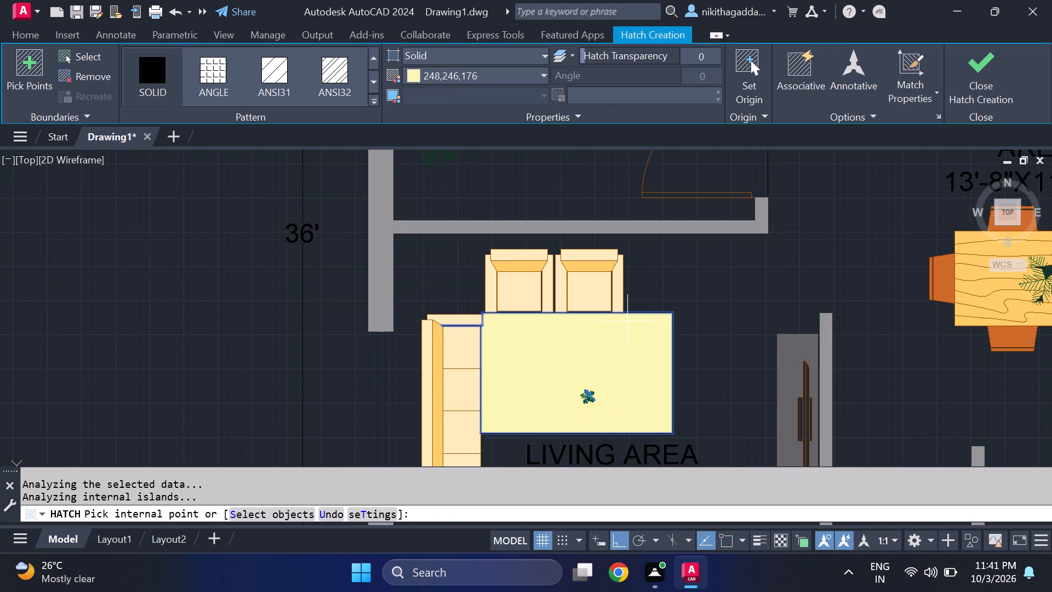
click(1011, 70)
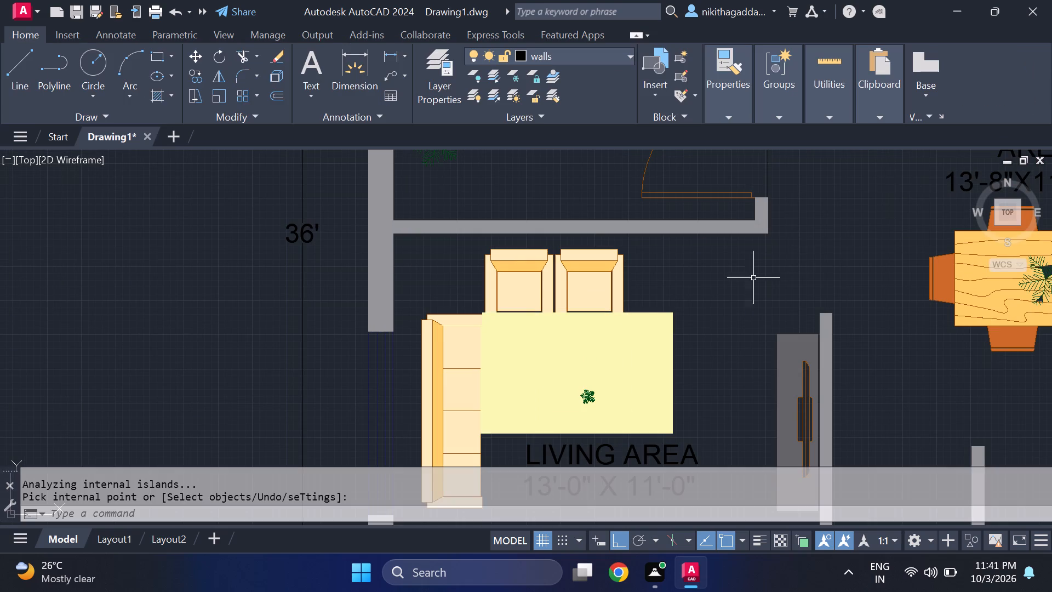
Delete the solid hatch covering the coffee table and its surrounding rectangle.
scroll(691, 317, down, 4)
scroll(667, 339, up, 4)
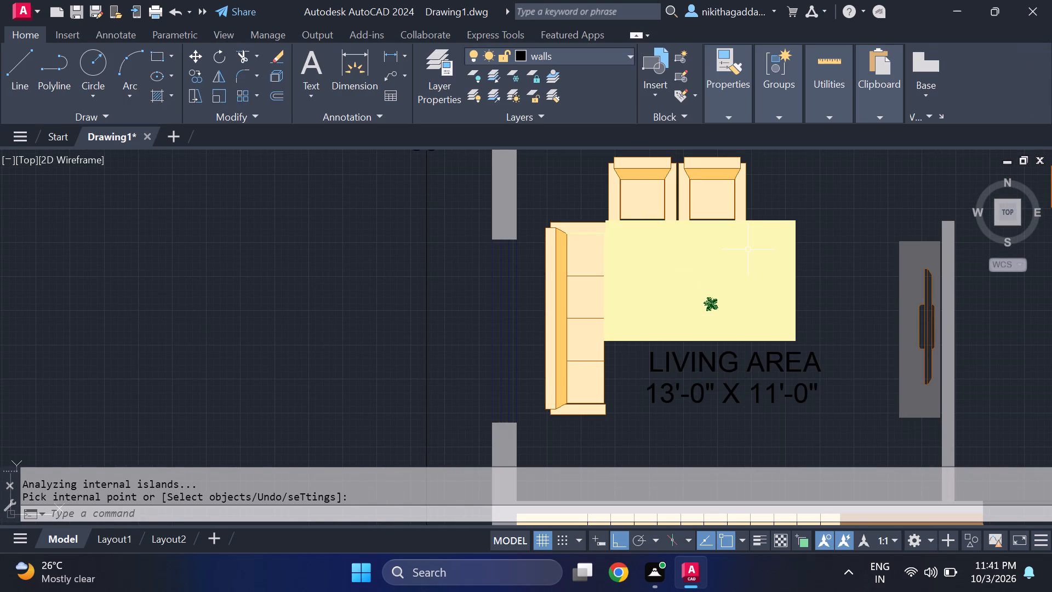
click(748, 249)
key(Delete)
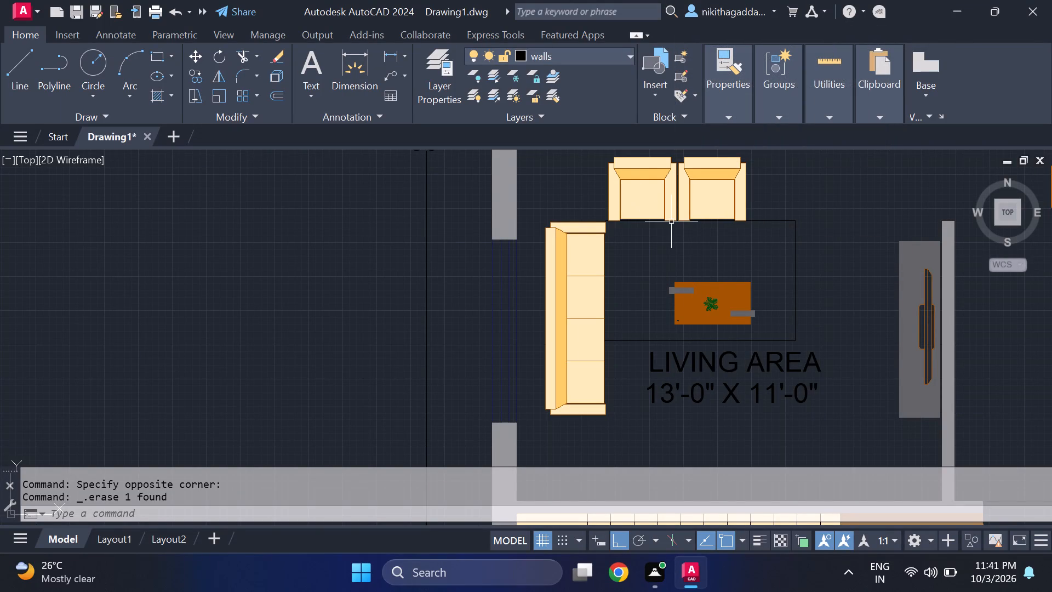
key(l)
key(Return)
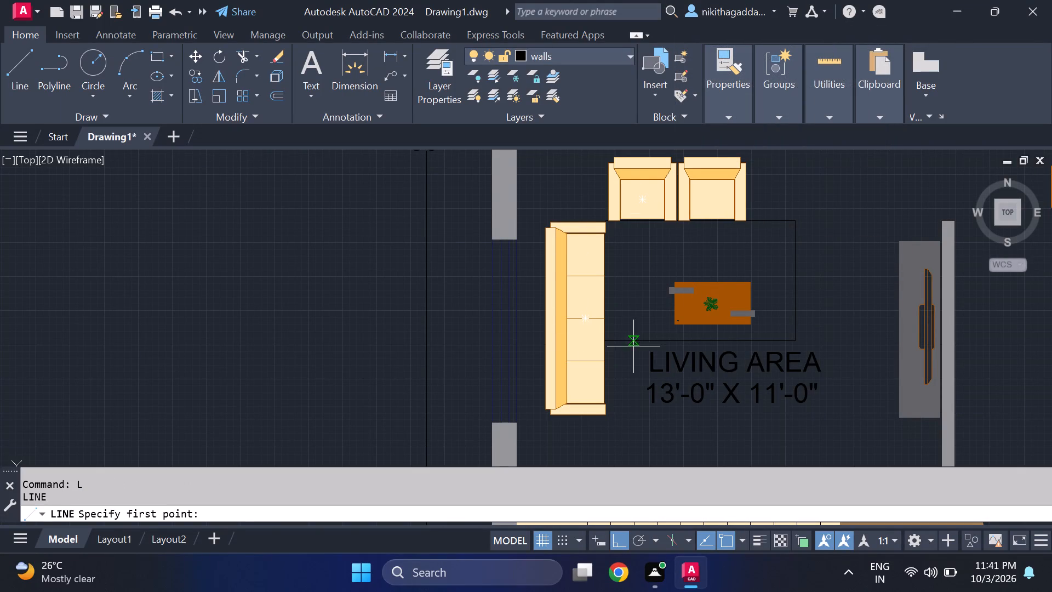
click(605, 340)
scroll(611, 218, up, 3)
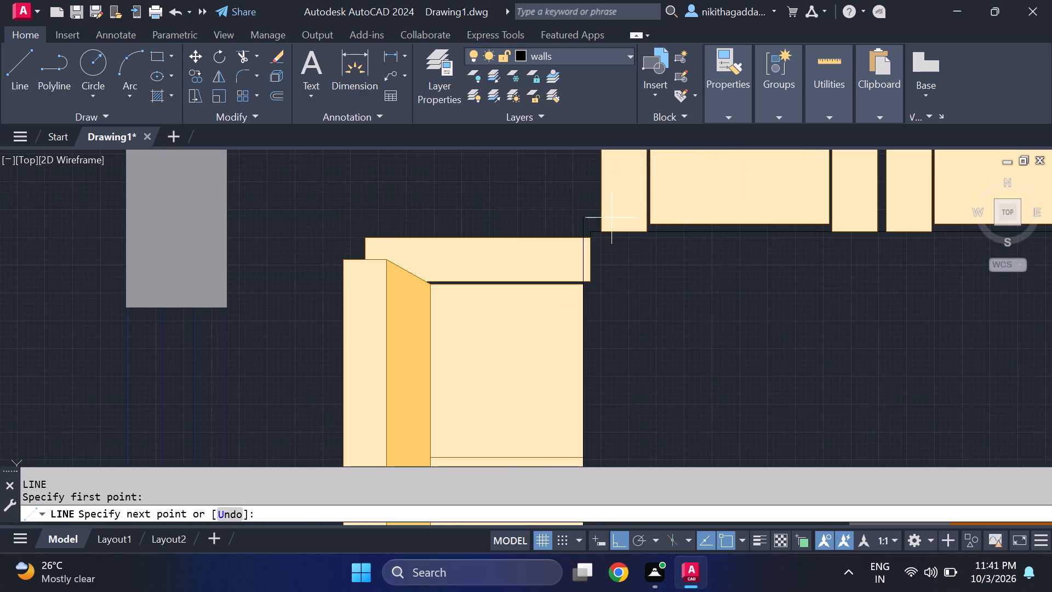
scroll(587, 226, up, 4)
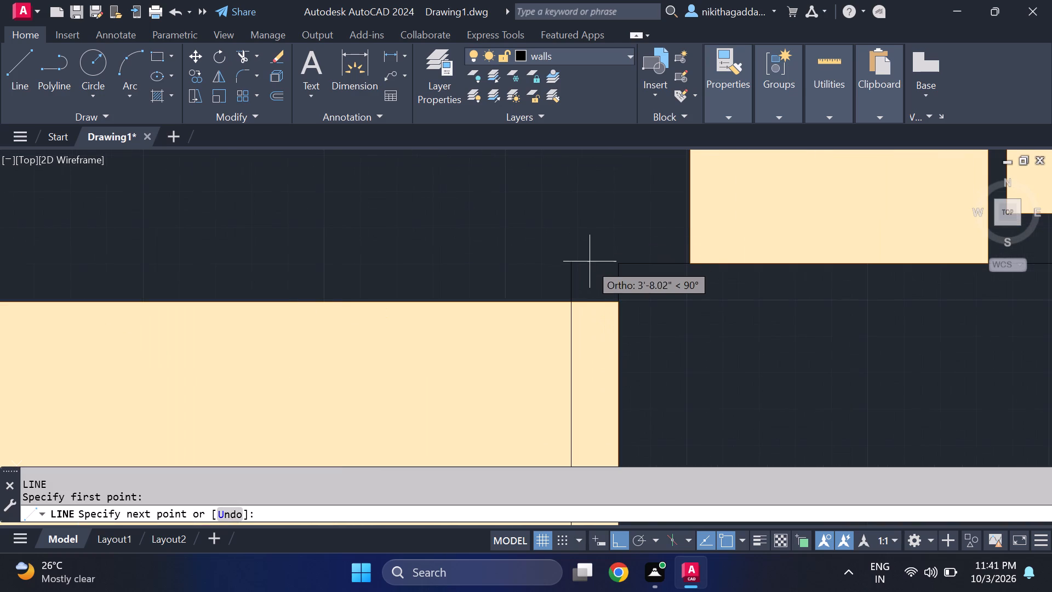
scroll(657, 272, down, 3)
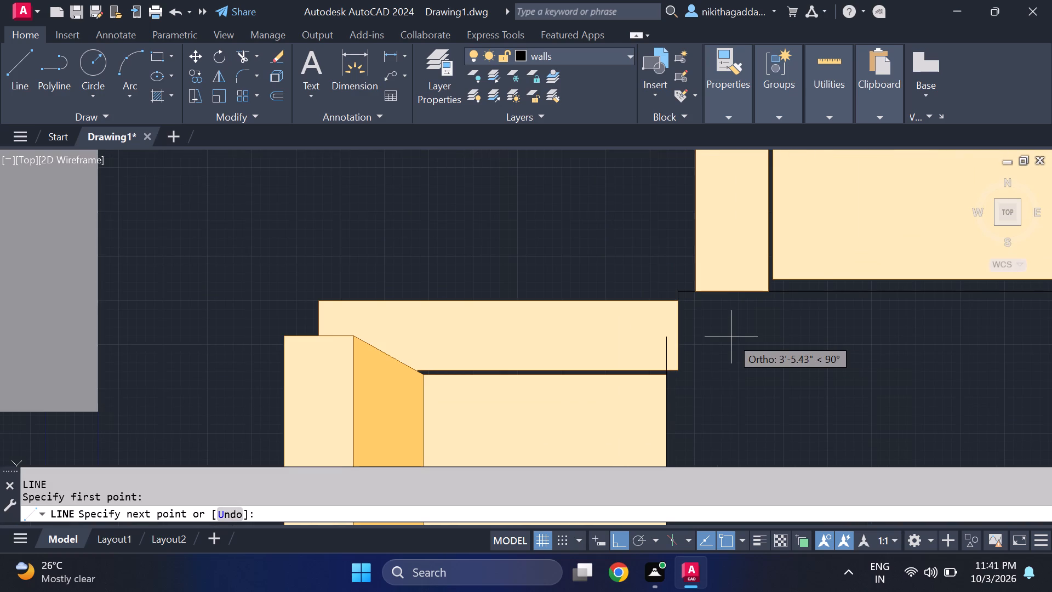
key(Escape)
Draw a vertical line beside the long sofa, from its upper armrest's outer corner down to the coffee-table surround's lower edge.
key(l)
key(Return)
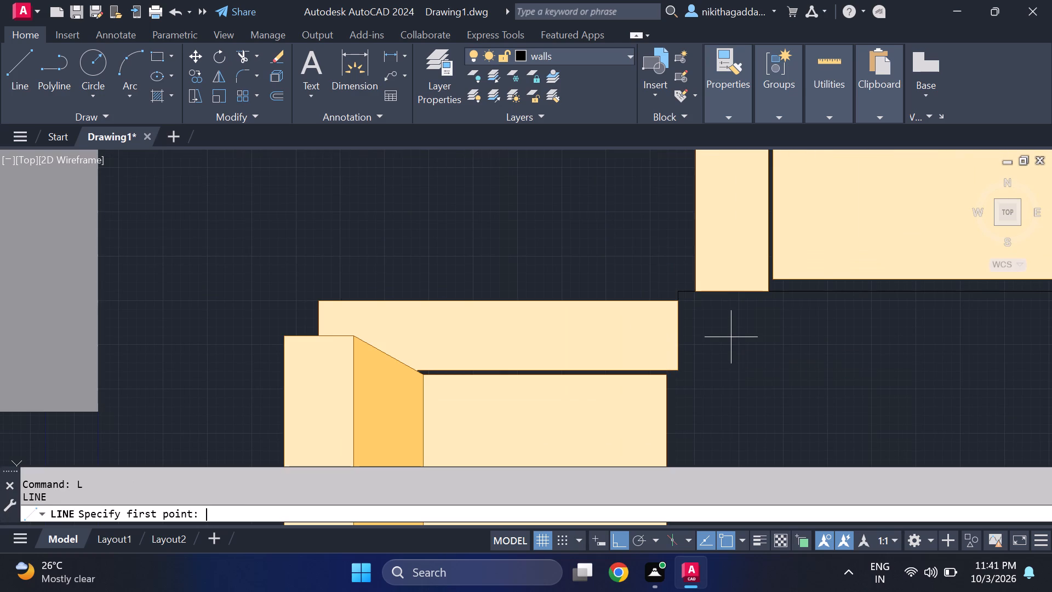
click(680, 301)
scroll(683, 418, down, 1)
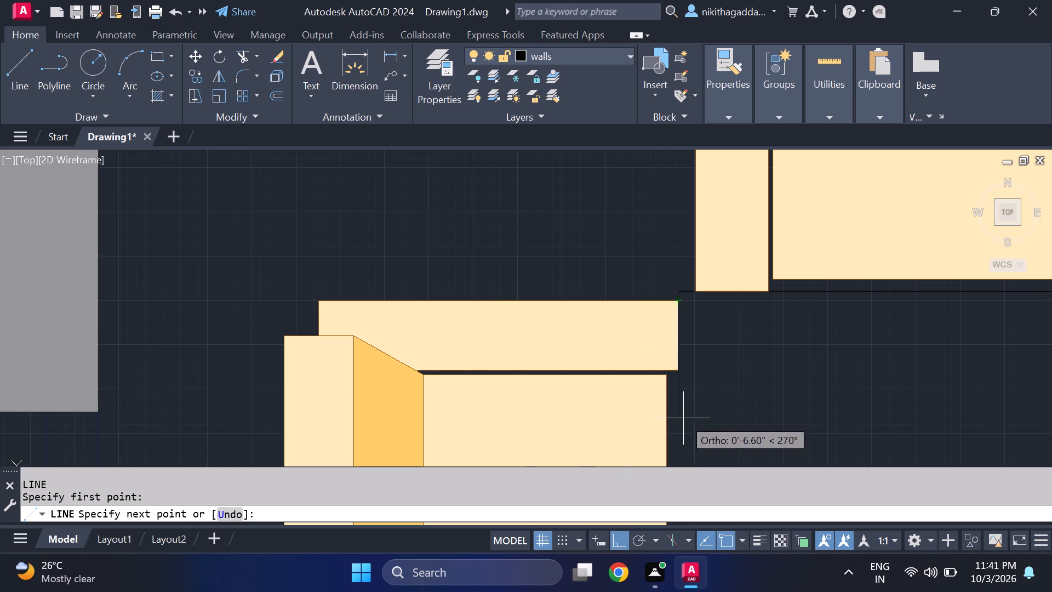
scroll(683, 418, down, 2)
middle_drag(664, 403, 653, 352)
scroll(708, 429, down, 3)
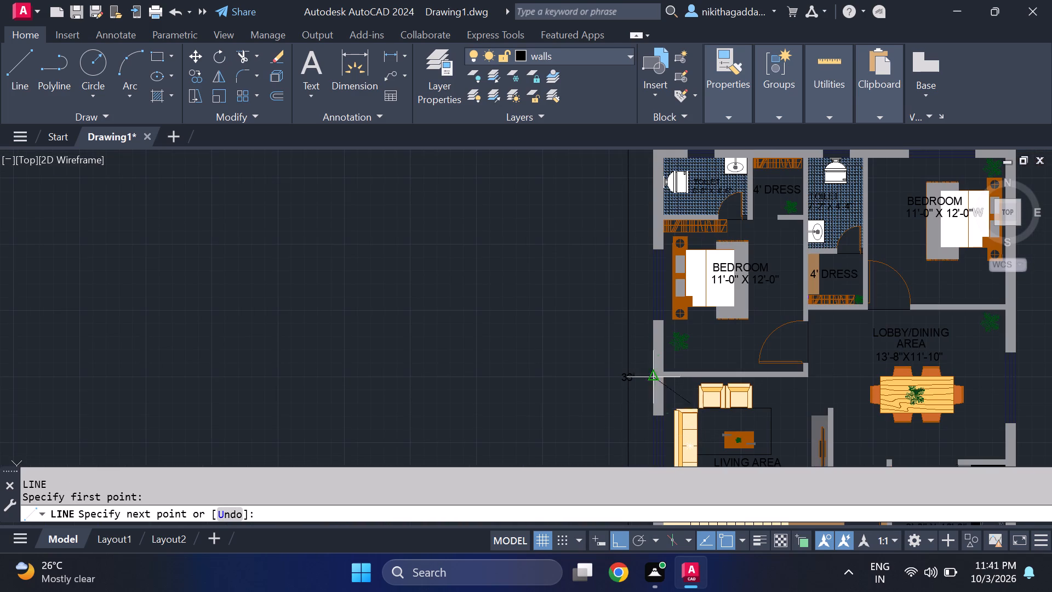
scroll(713, 403, down, 1)
middle_drag(664, 377, 622, 312)
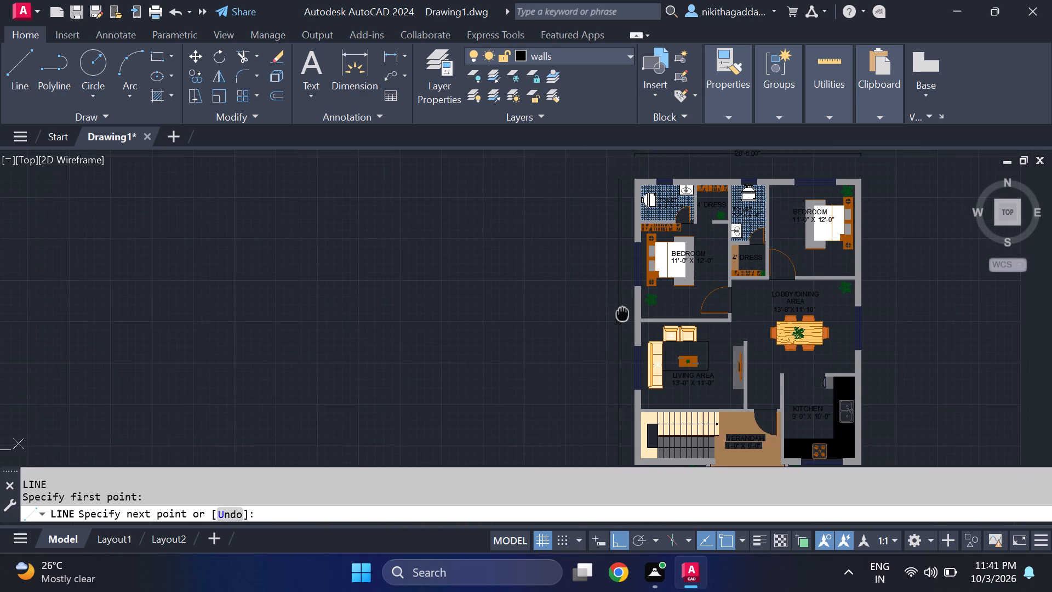
middle_drag(622, 312, 578, 288)
middle_click(578, 287)
scroll(609, 355, up, 2)
scroll(656, 327, up, 4)
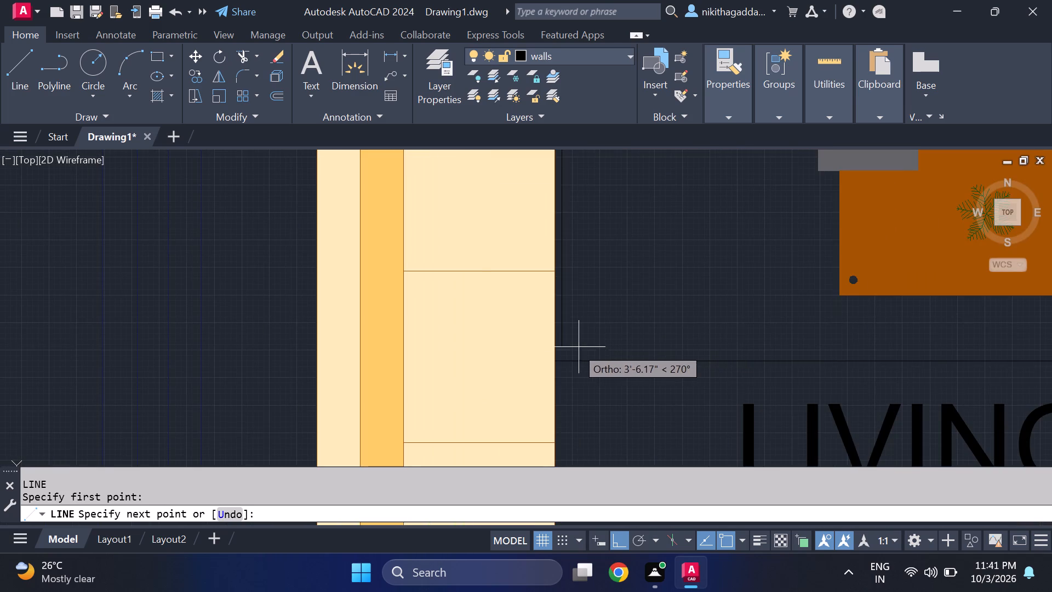
scroll(553, 354, up, 3)
click(586, 388)
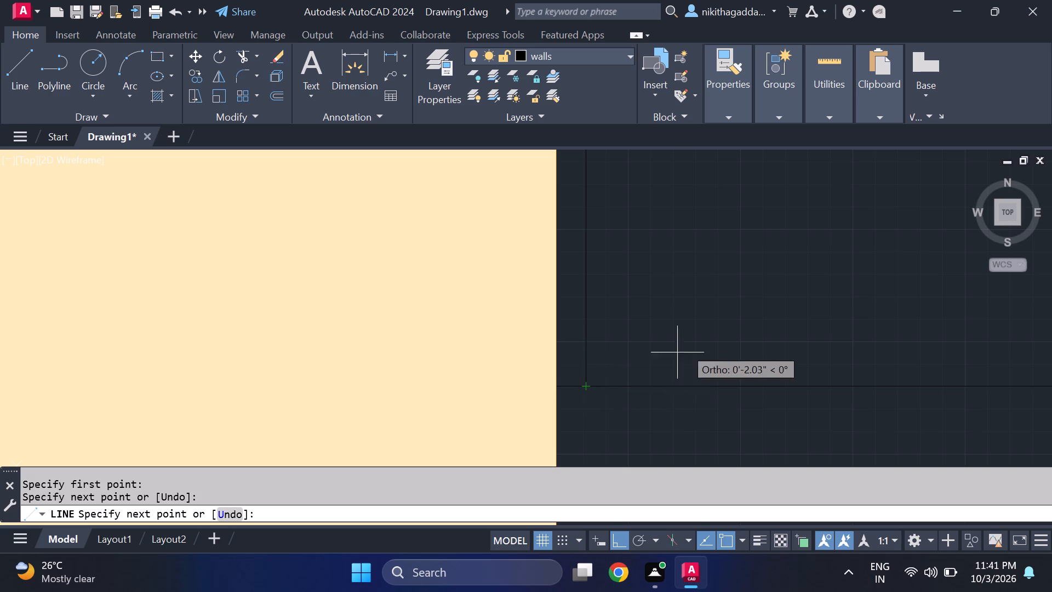
scroll(712, 331, down, 4)
key(Escape)
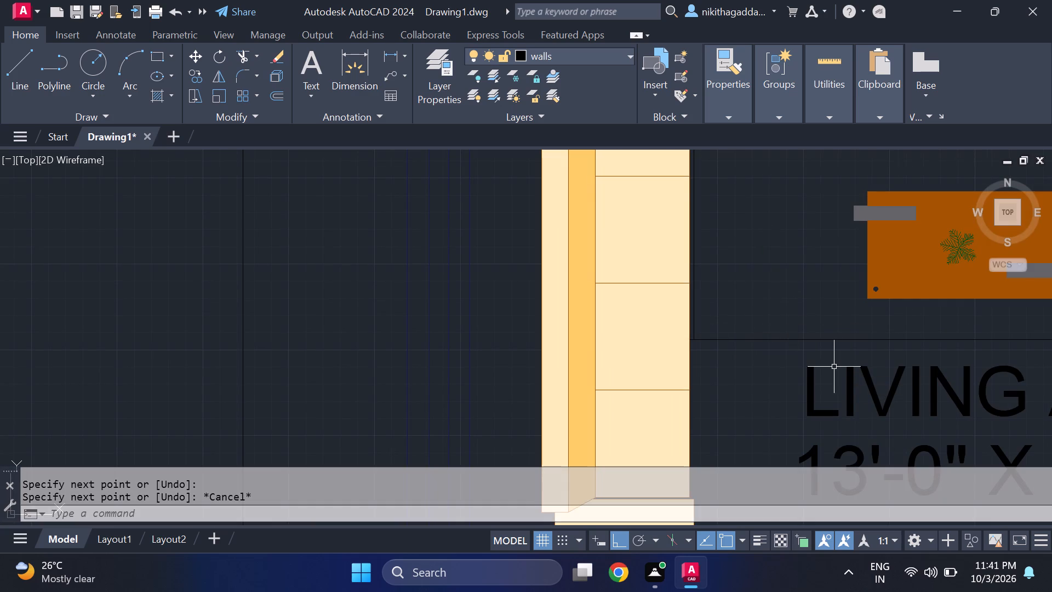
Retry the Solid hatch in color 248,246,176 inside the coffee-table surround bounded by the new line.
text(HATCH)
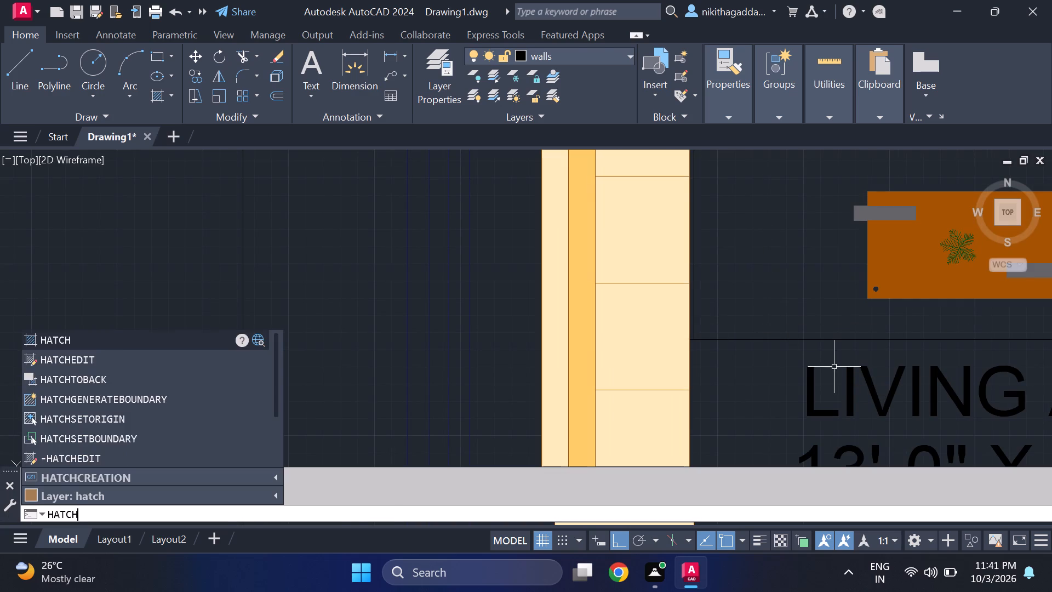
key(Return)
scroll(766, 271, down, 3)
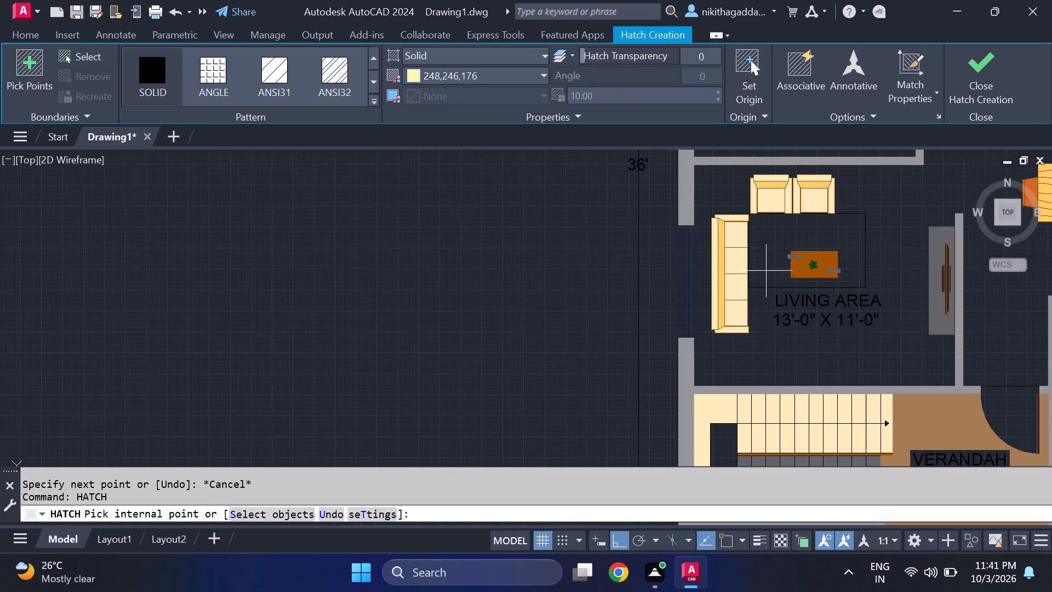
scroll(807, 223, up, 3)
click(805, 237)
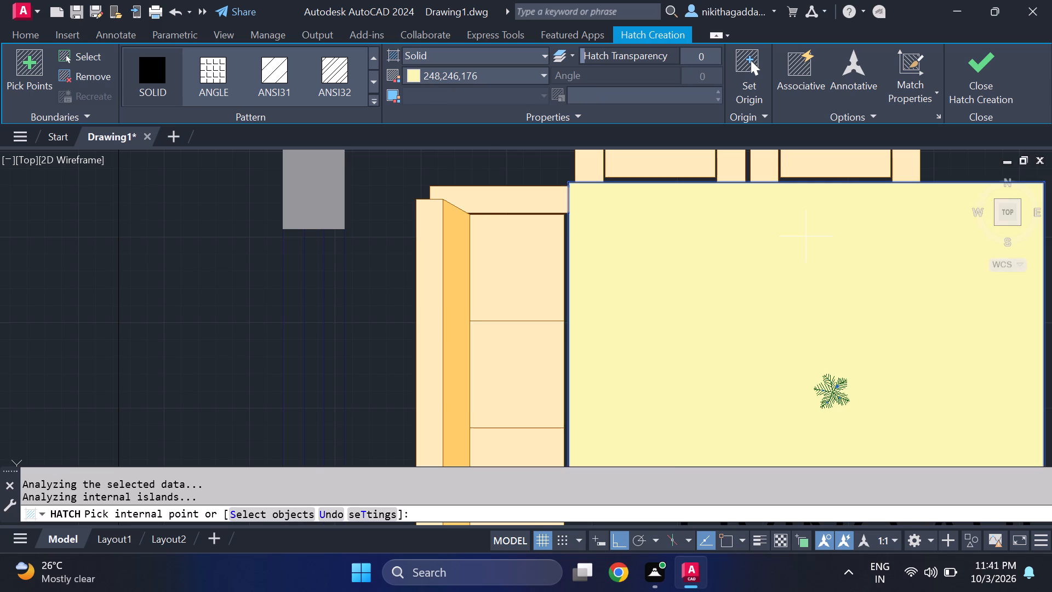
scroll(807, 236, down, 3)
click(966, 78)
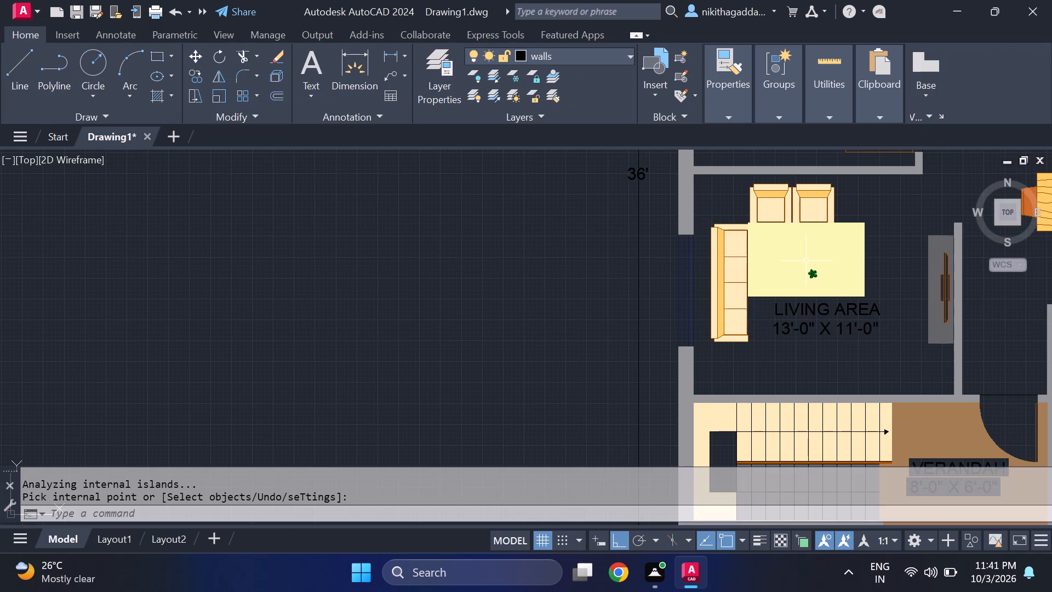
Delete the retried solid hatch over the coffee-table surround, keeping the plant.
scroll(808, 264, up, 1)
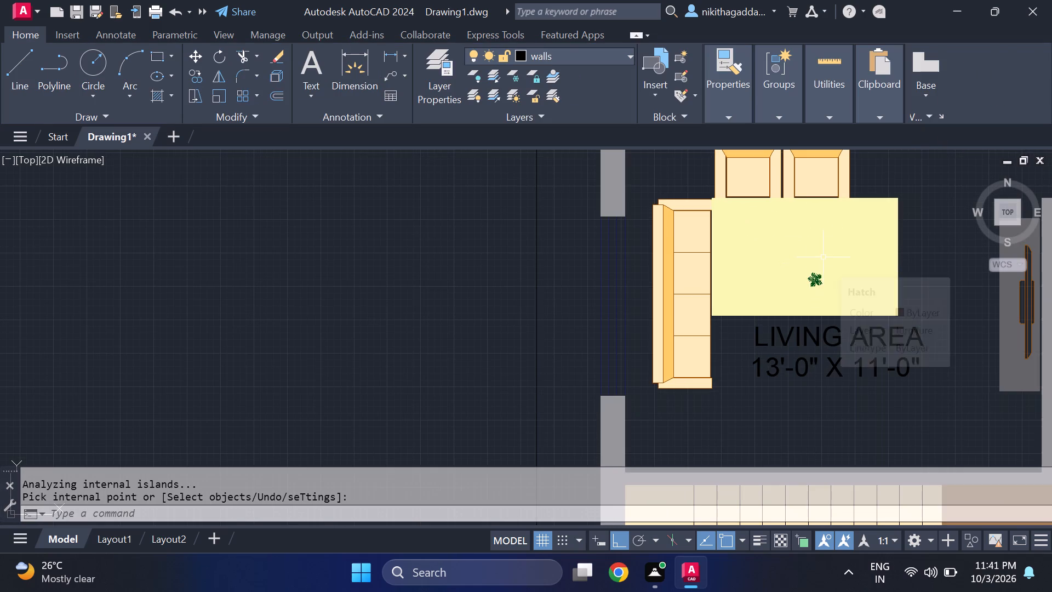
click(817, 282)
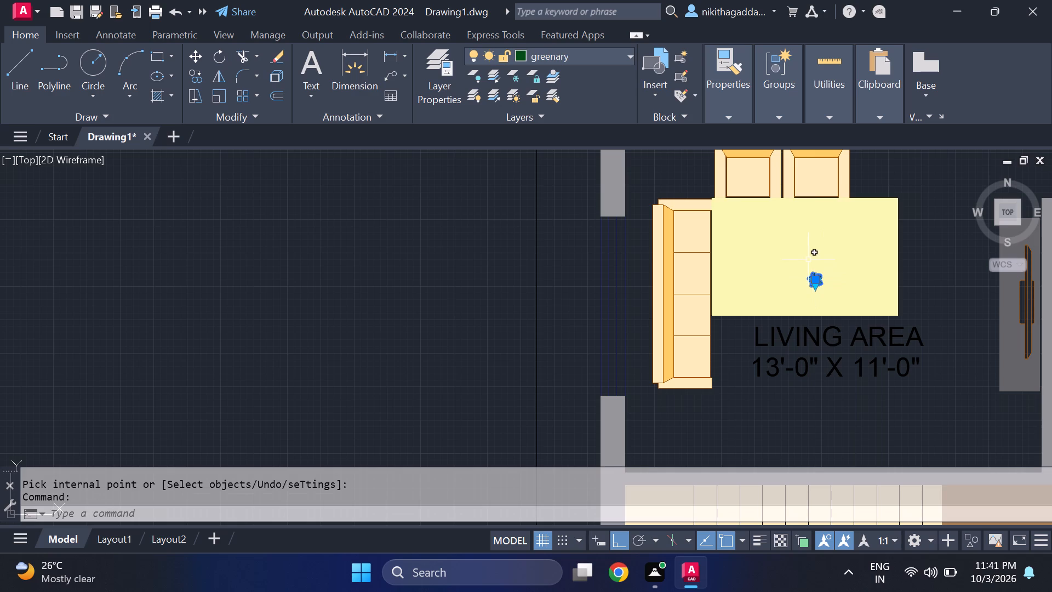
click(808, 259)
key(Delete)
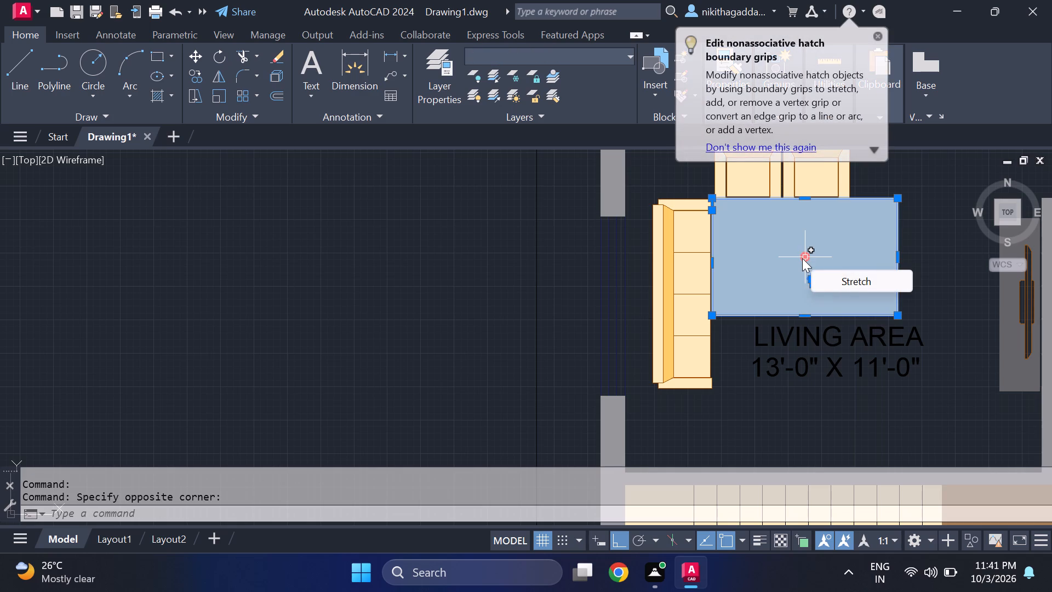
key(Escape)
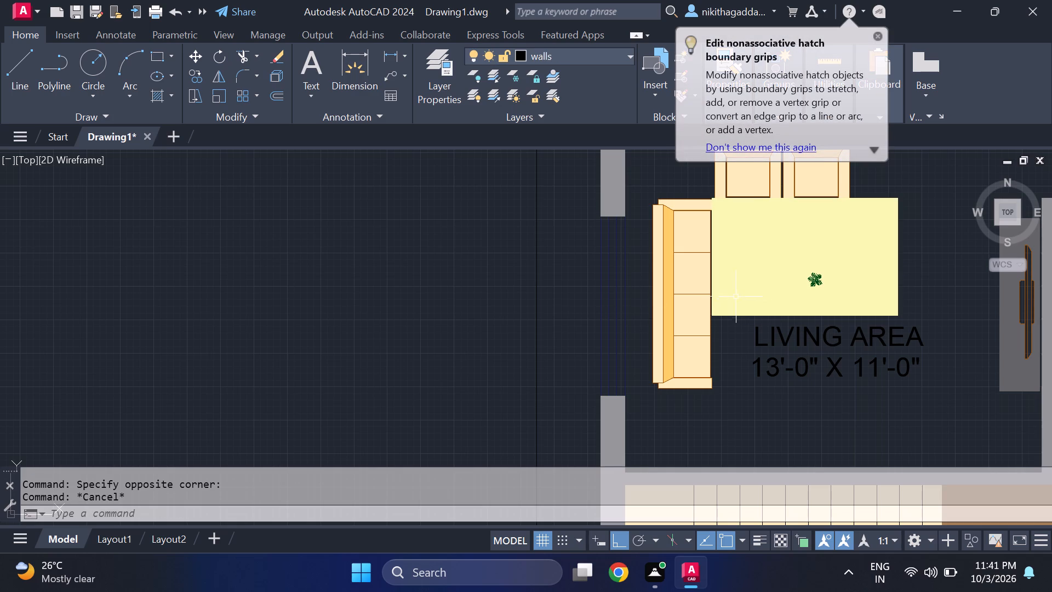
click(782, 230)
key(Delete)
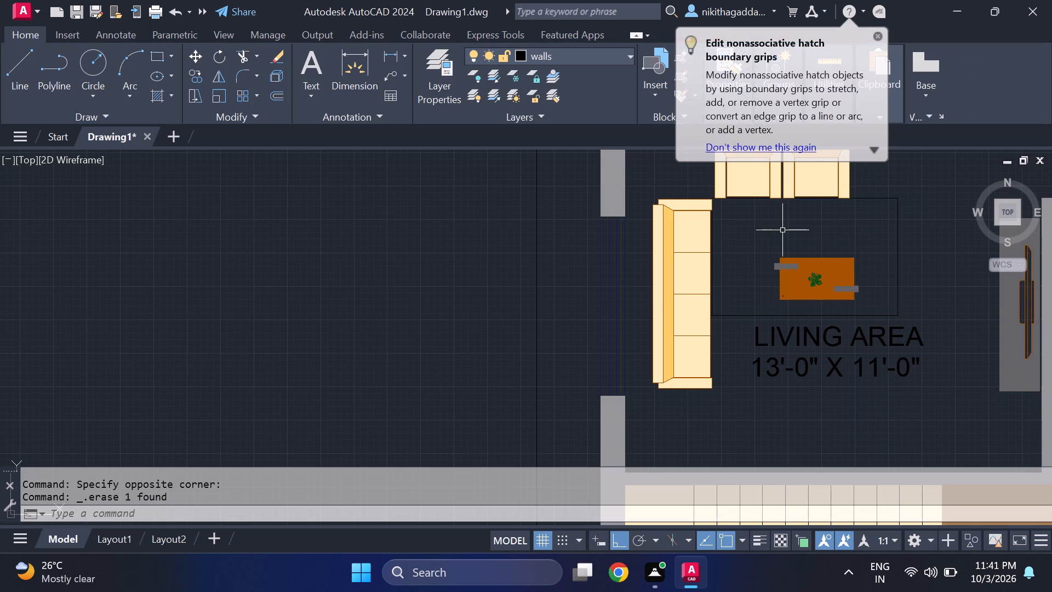
Move the coffee table with its plant and accessories out of the living area to the empty space west of the house.
scroll(836, 252, up, 1)
drag(897, 244, 890, 248)
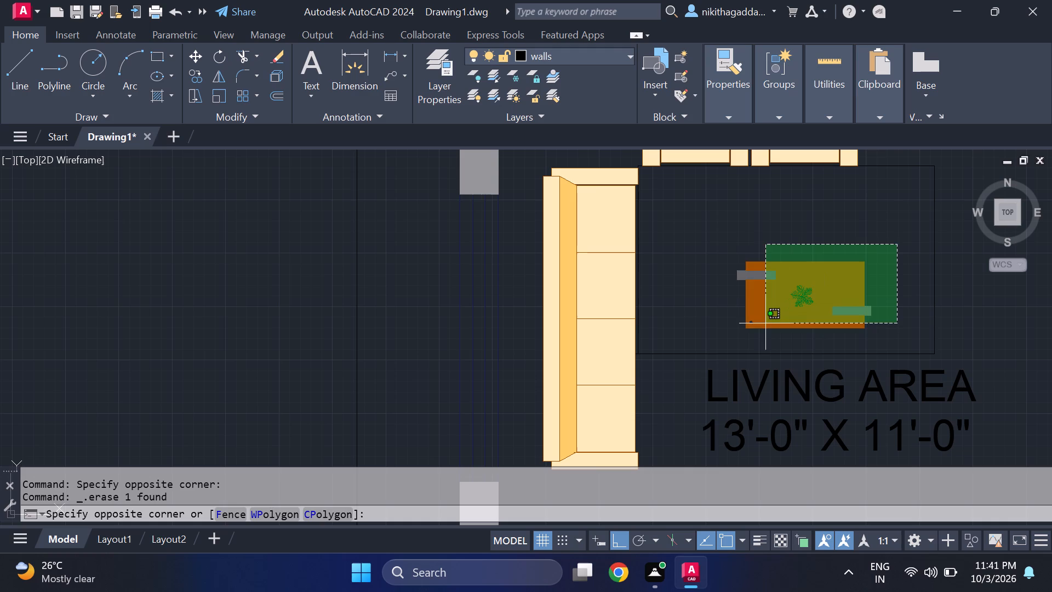
click(727, 341)
key(m)
key(Return)
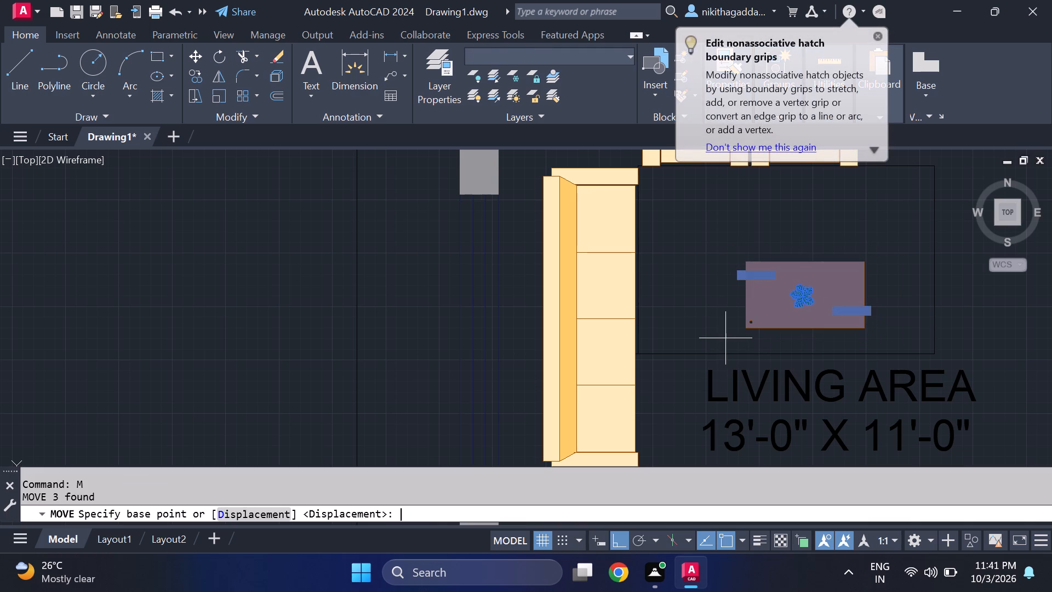
click(746, 263)
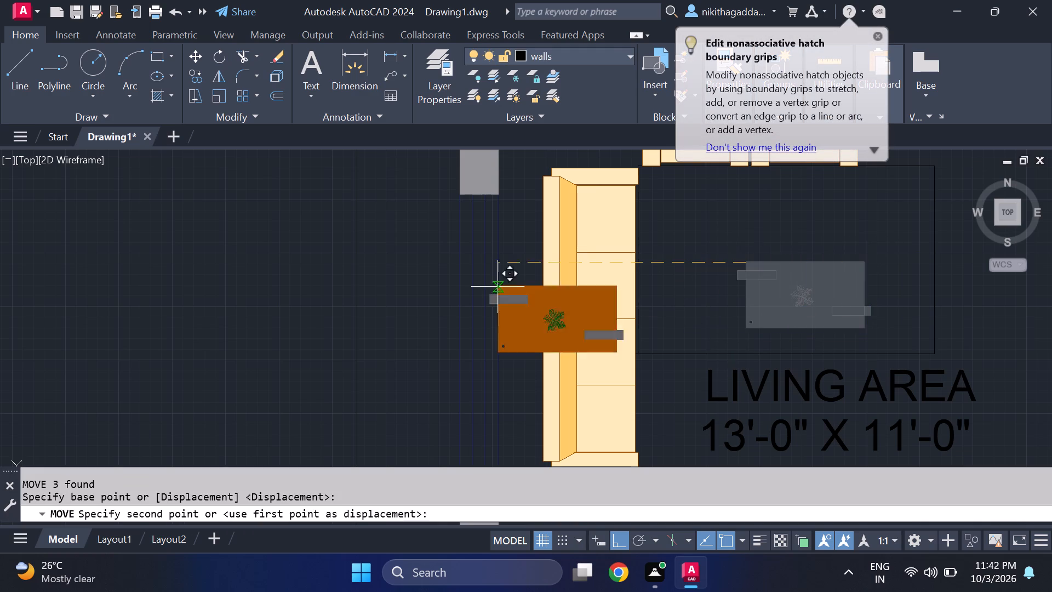
click(128, 294)
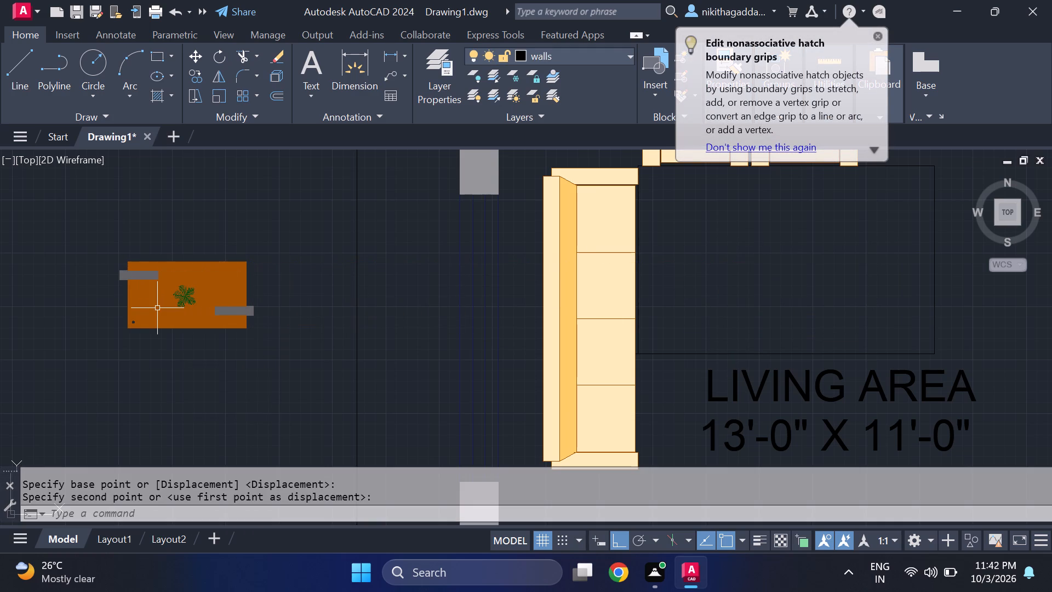
Hatch the emptied rectangle beside the living area's sofas with a Solid fill in color 248,246,176.
text(HATCH)
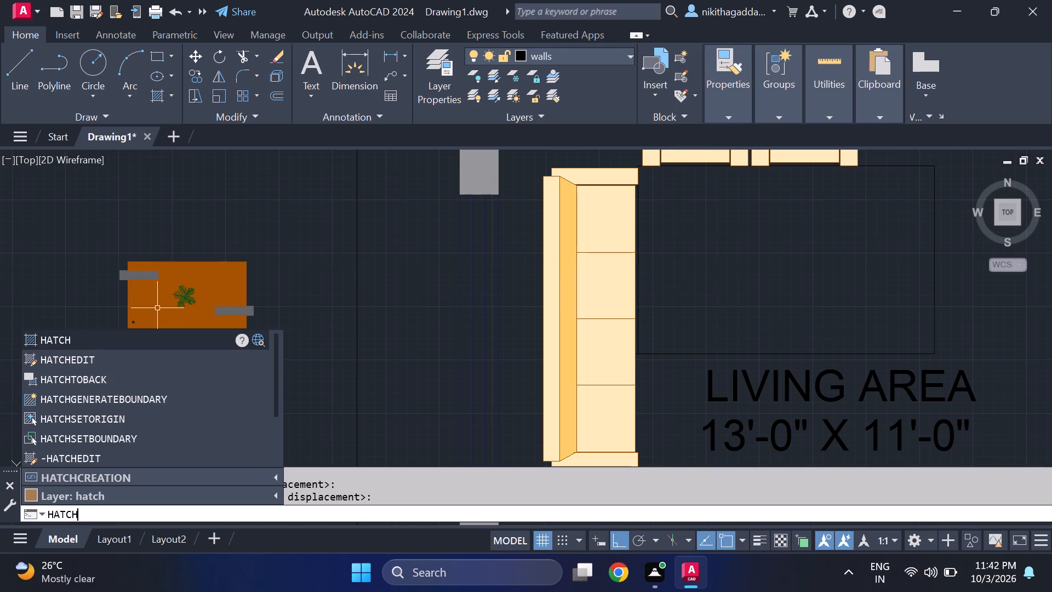
key(Return)
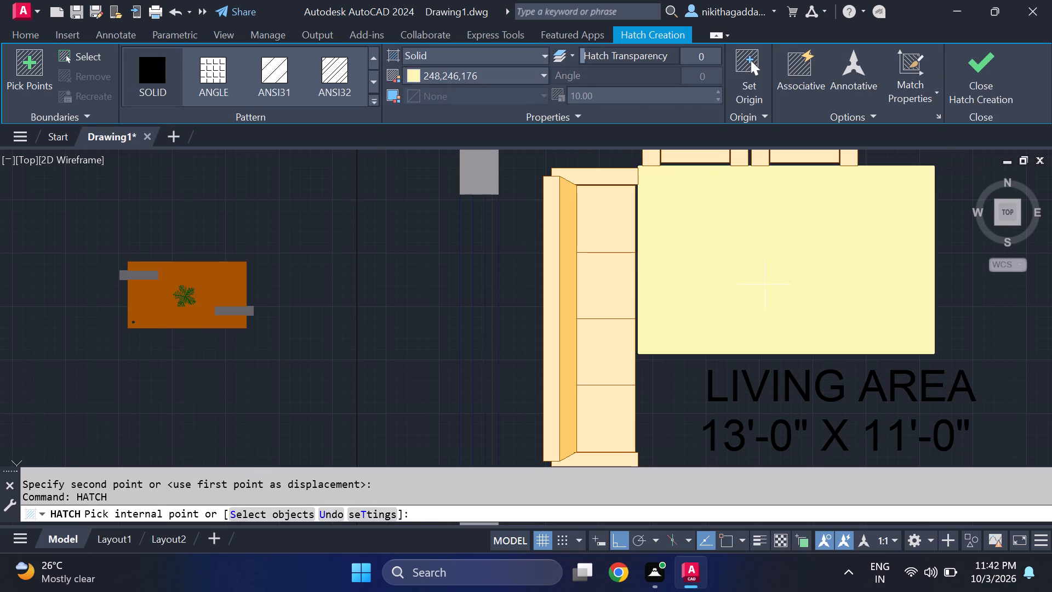
click(764, 283)
click(979, 91)
scroll(543, 231, down, 2)
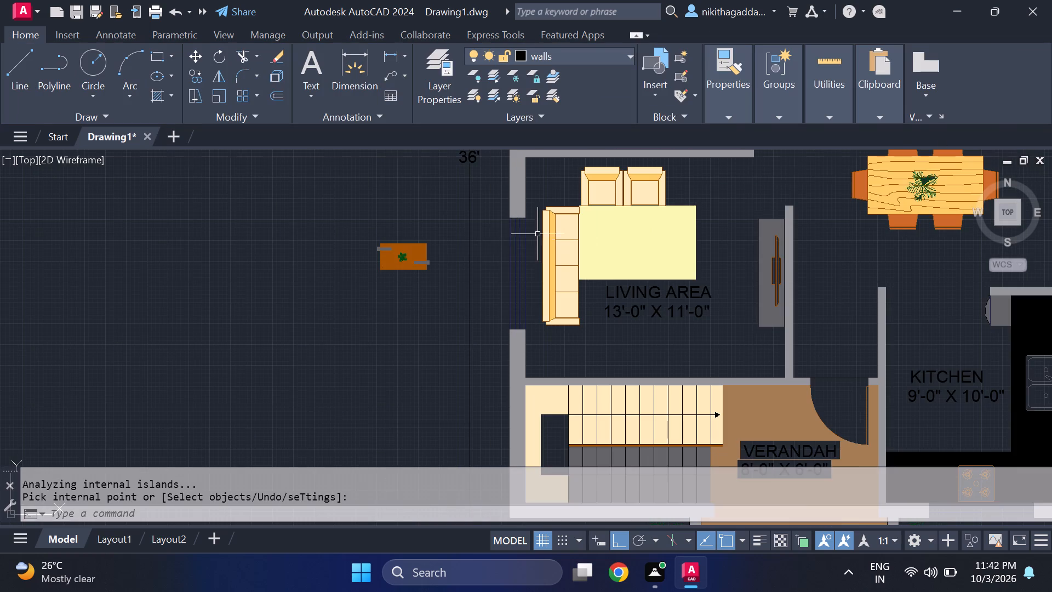
Move the coffee table with its plant and accessories back into the living area, onto the yellow solid-filled rectangle beside the sofas.
scroll(424, 240, up, 2)
click(434, 233)
click(253, 347)
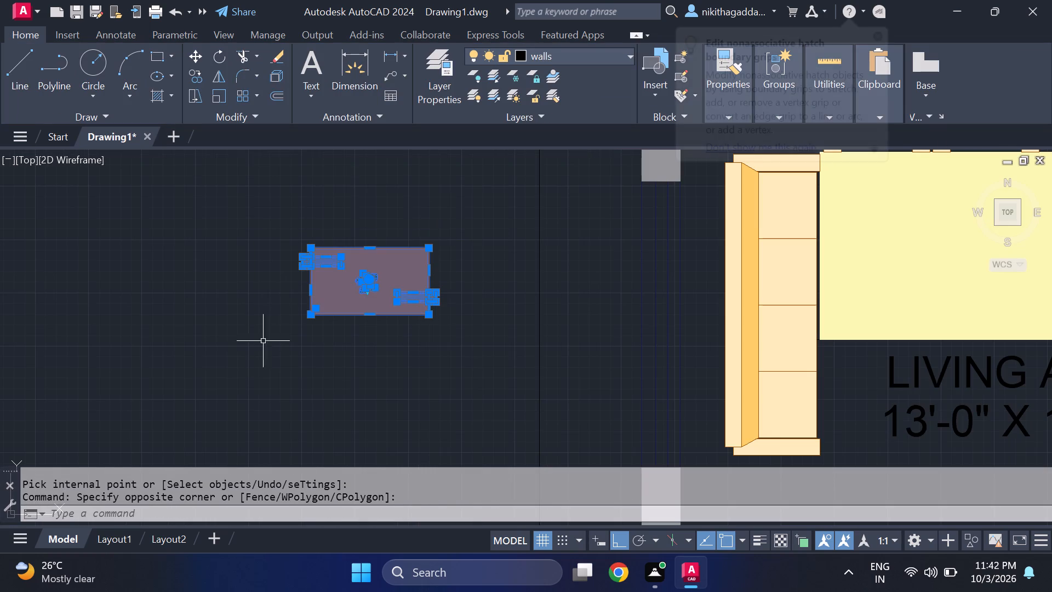
key(m)
key(Return)
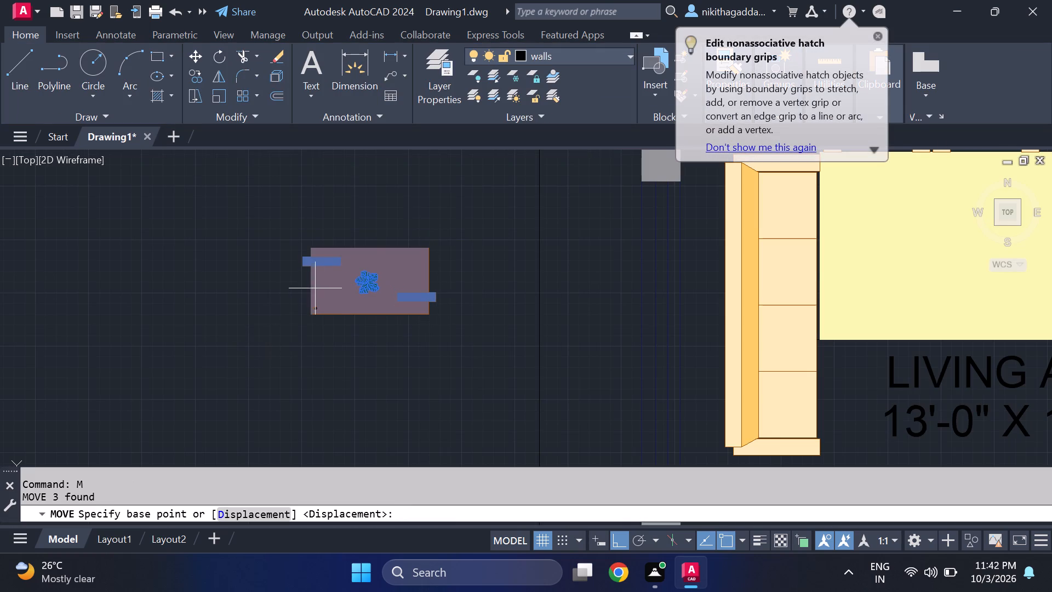
click(309, 300)
middle_drag(877, 215, 606, 281)
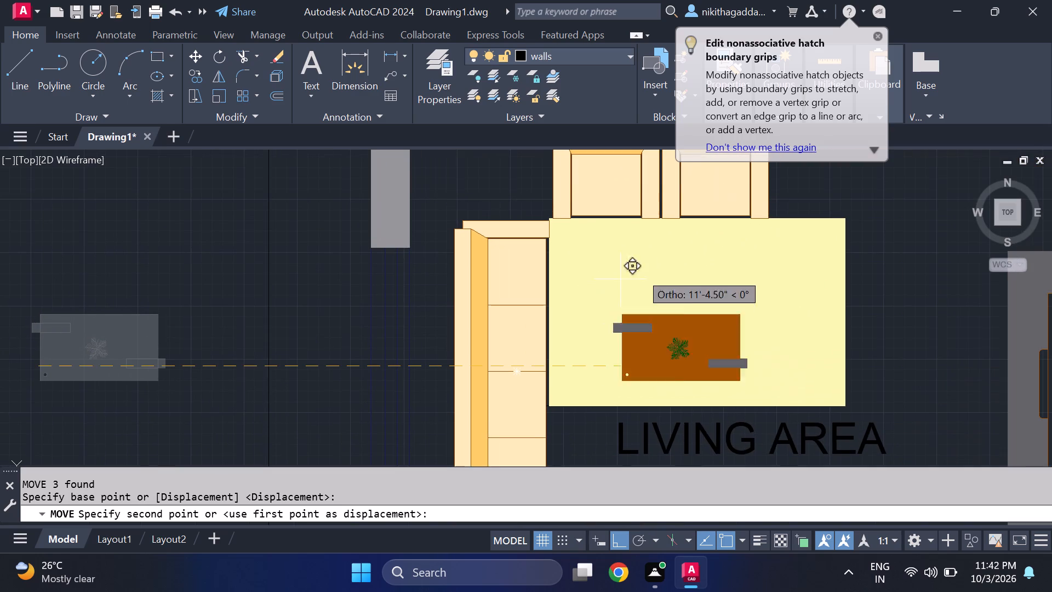
key(F8)
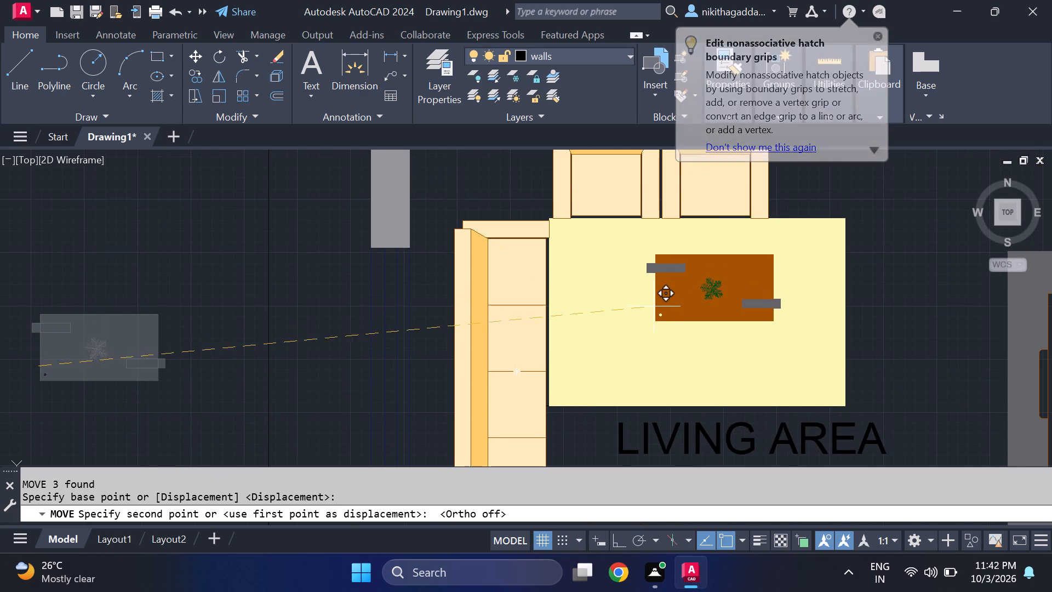
click(647, 315)
Examine the whole floor plan in model space, including the living area with the coffee table back in place.
scroll(672, 313, down, 4)
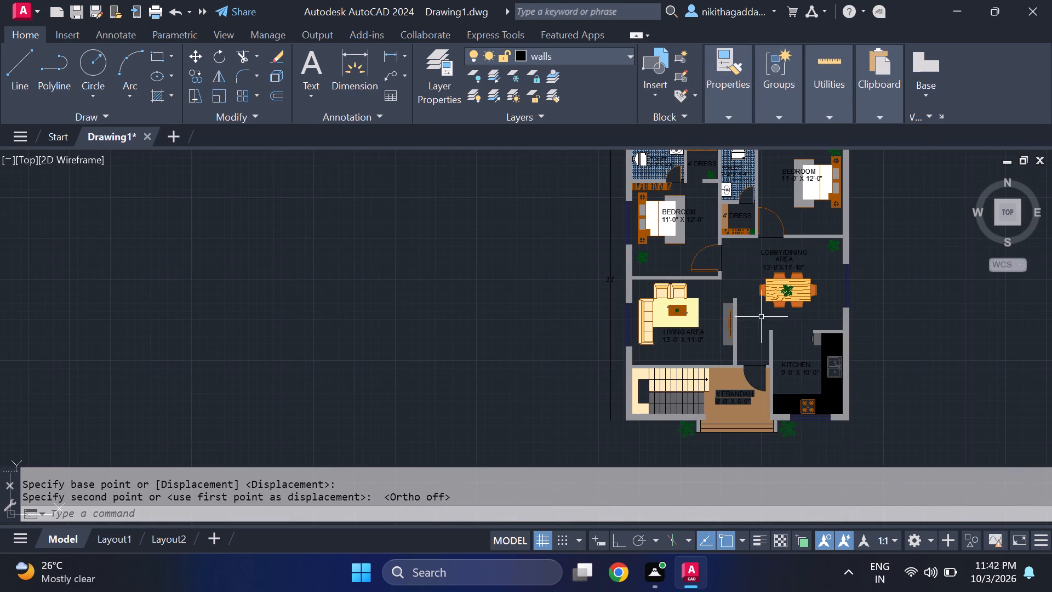
scroll(696, 301, up, 2)
scroll(696, 304, down, 2)
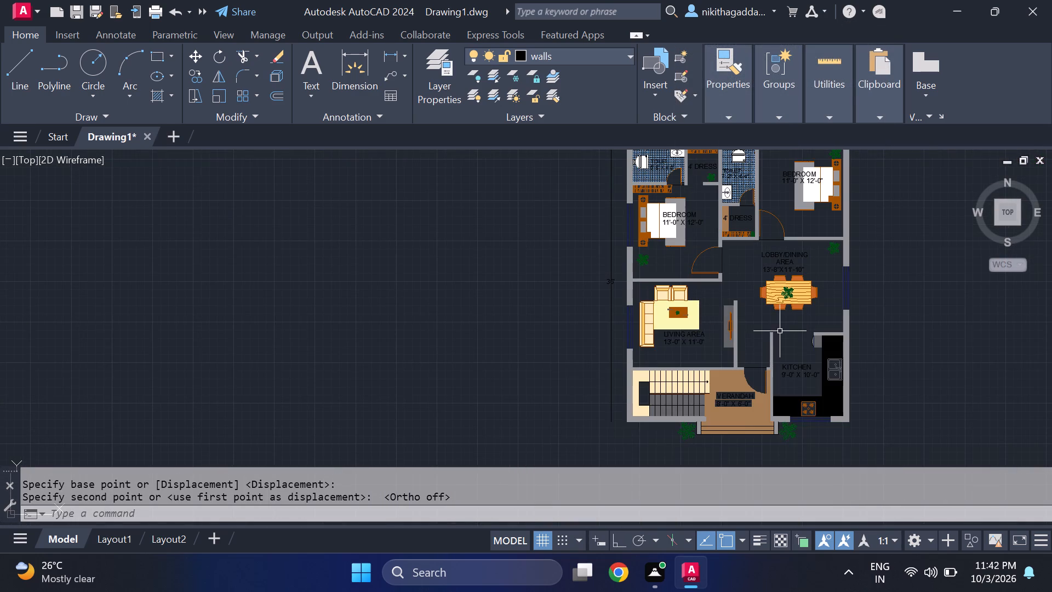
scroll(780, 330, down, 1)
middle_drag(788, 327, 733, 366)
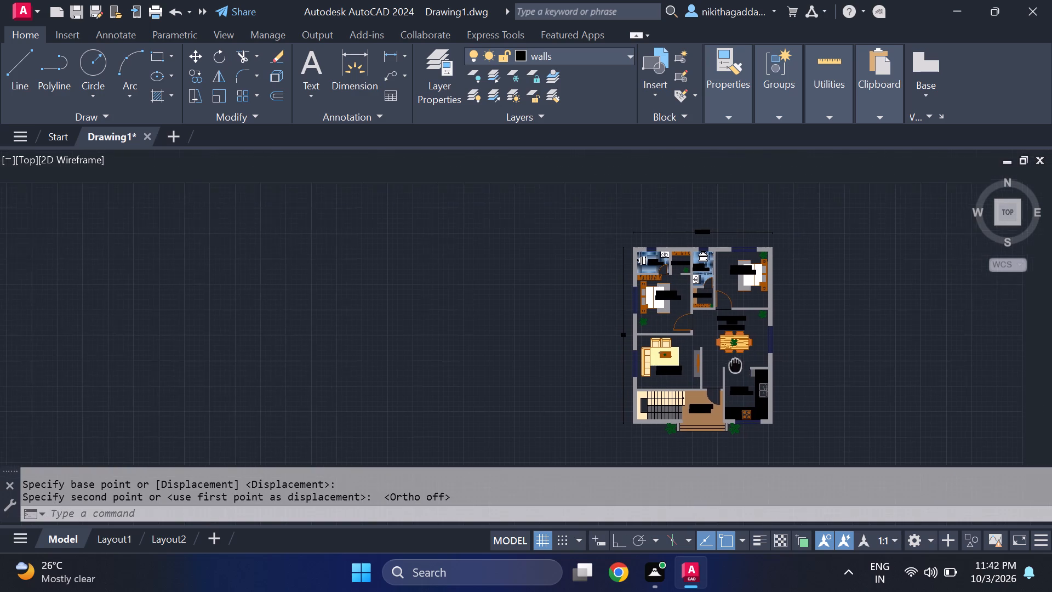
middle_drag(733, 366, 664, 384)
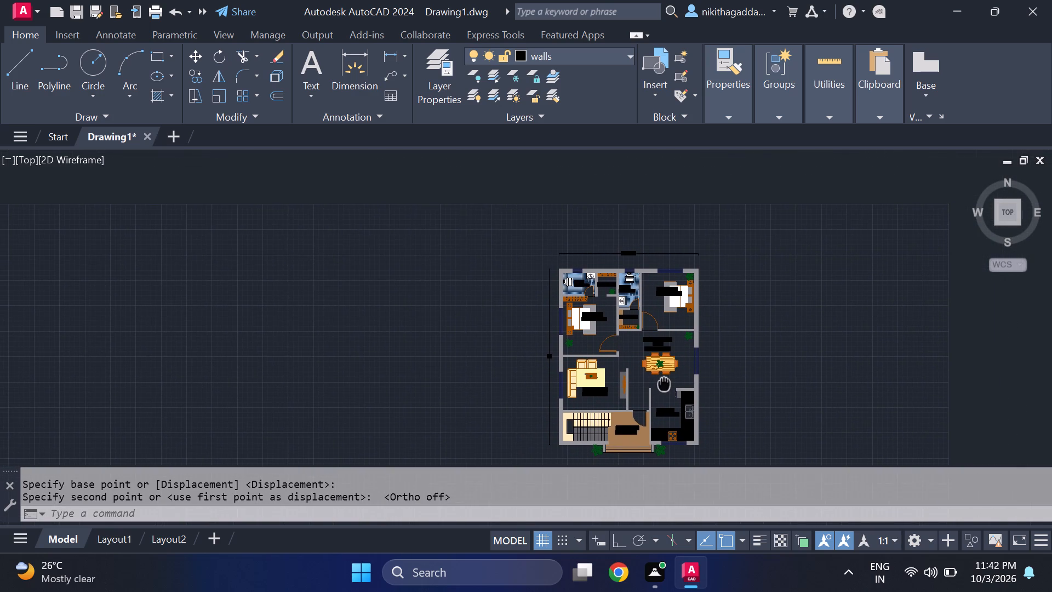
middle_drag(664, 384, 664, 393)
scroll(666, 388, up, 1)
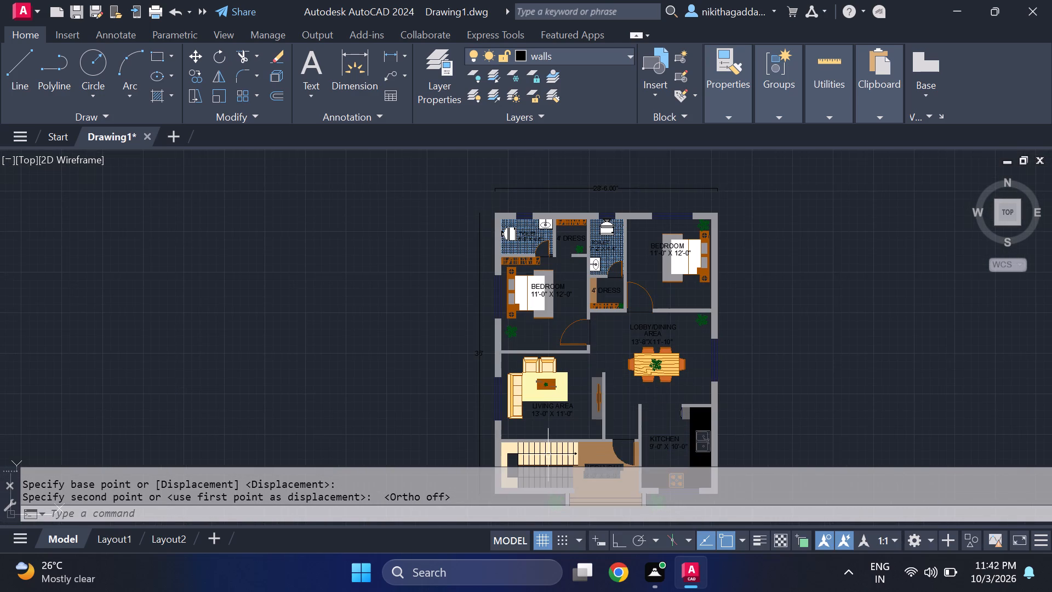
Switch to Layout1, open its plot settings and examine the plot preview of the A4 landscape sheet.
click(108, 542)
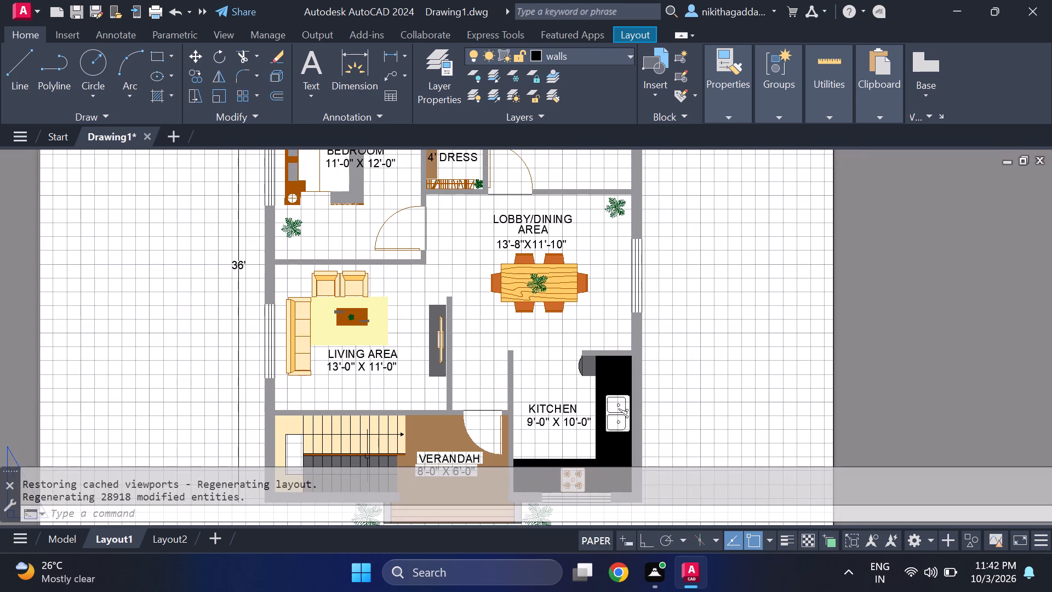
scroll(300, 516, down, 1)
scroll(434, 407, down, 2)
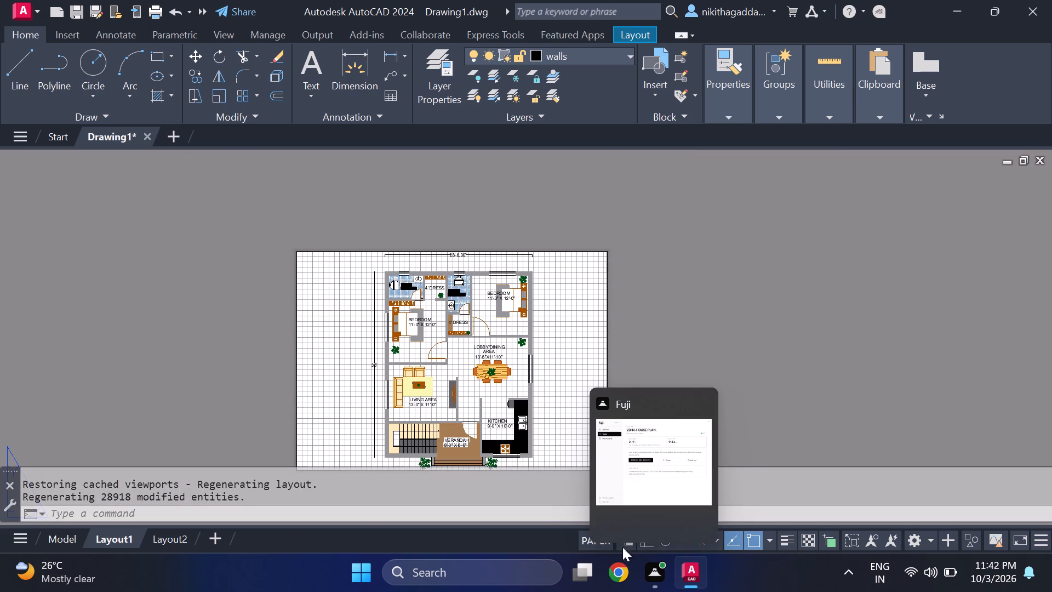
scroll(495, 407, up, 2)
right_click(122, 537)
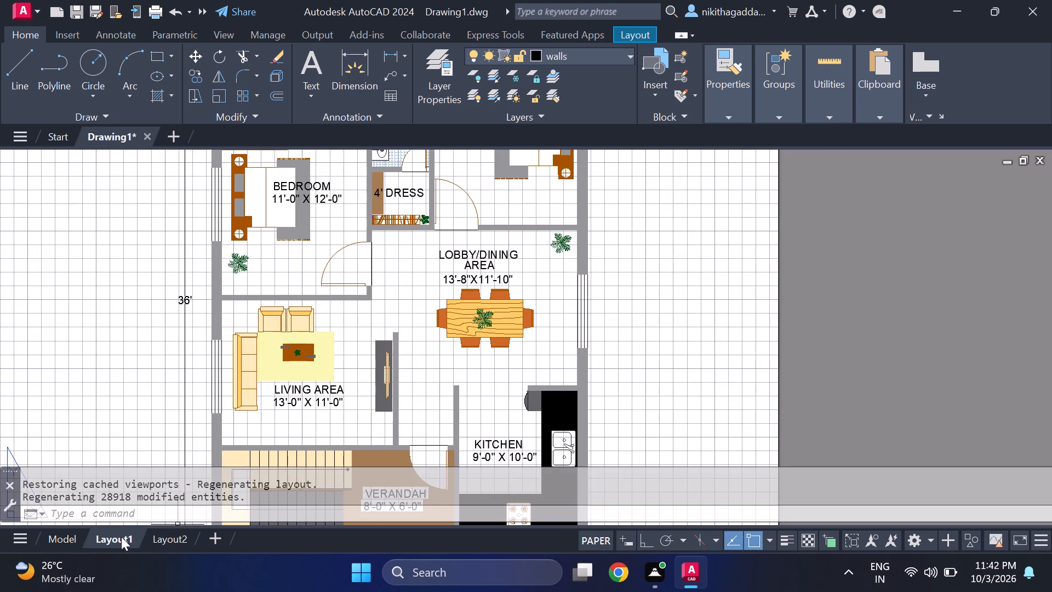
click(194, 329)
click(266, 476)
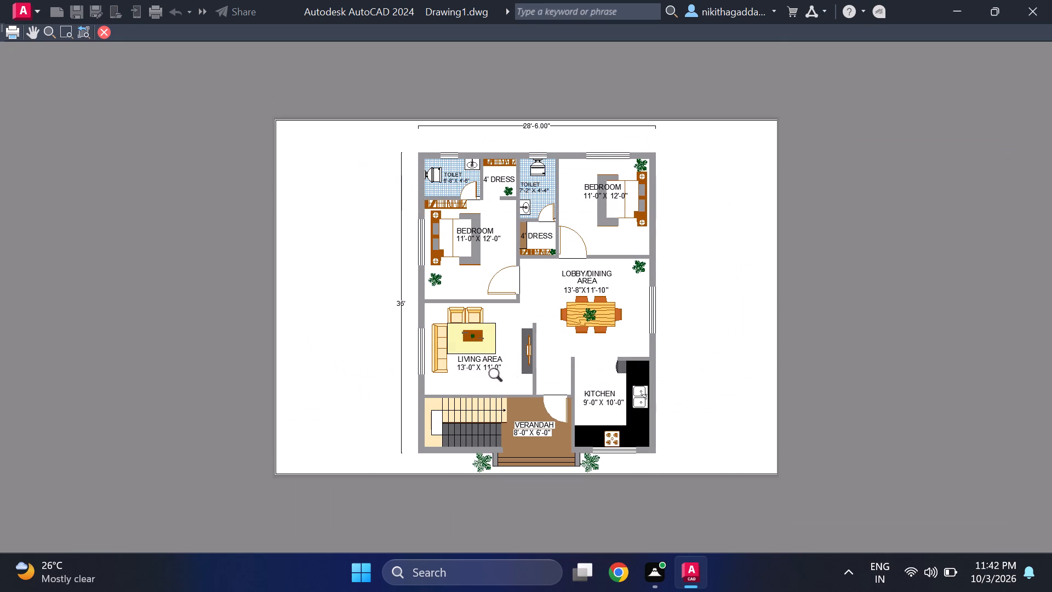
scroll(516, 364, up, 2)
scroll(516, 364, down, 1)
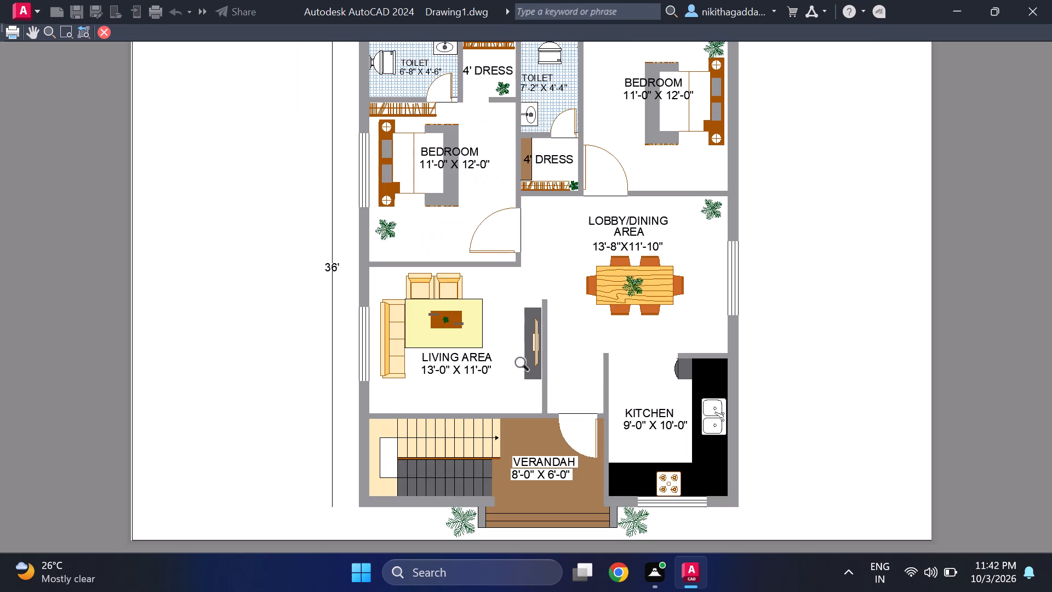
scroll(558, 341, down, 1)
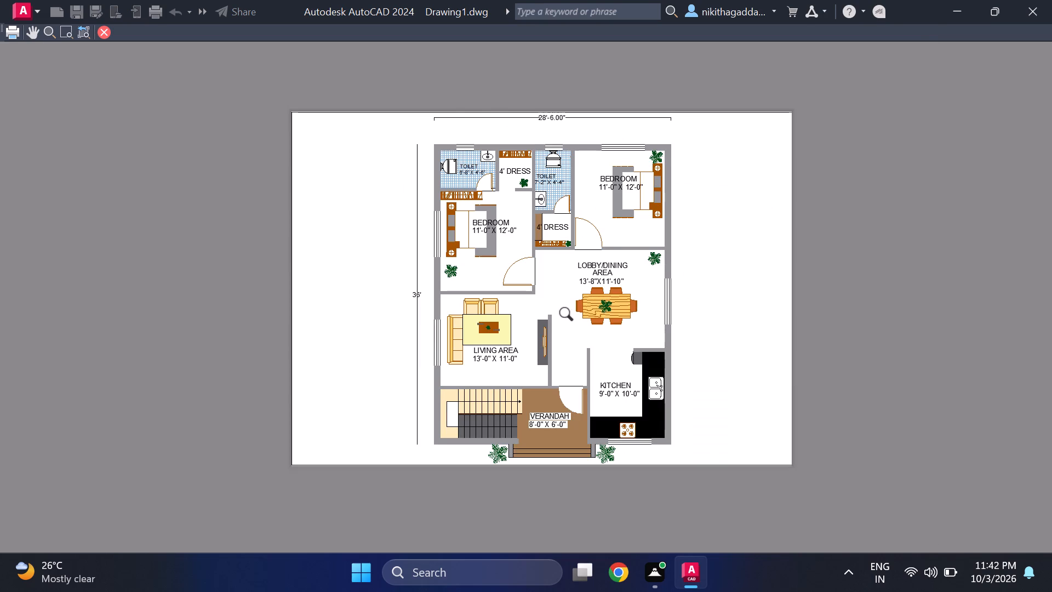
scroll(570, 314, up, 1)
scroll(570, 314, down, 1)
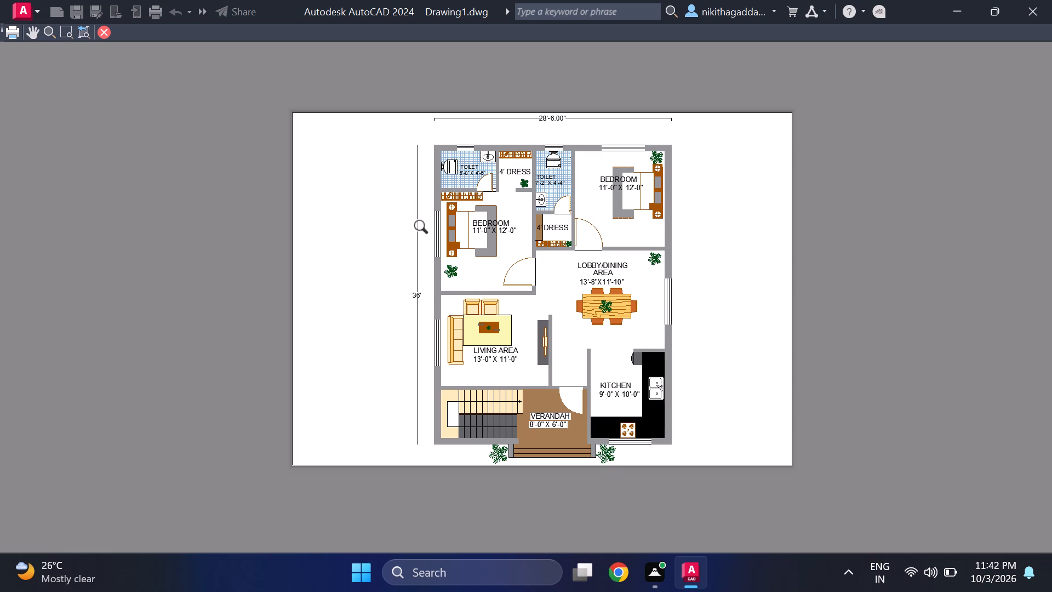
click(107, 20)
click(106, 29)
Plot Layout1 with DWG To PDF.pc3 and save it as Drawing1-Layout1.pdf in Documents.
click(637, 473)
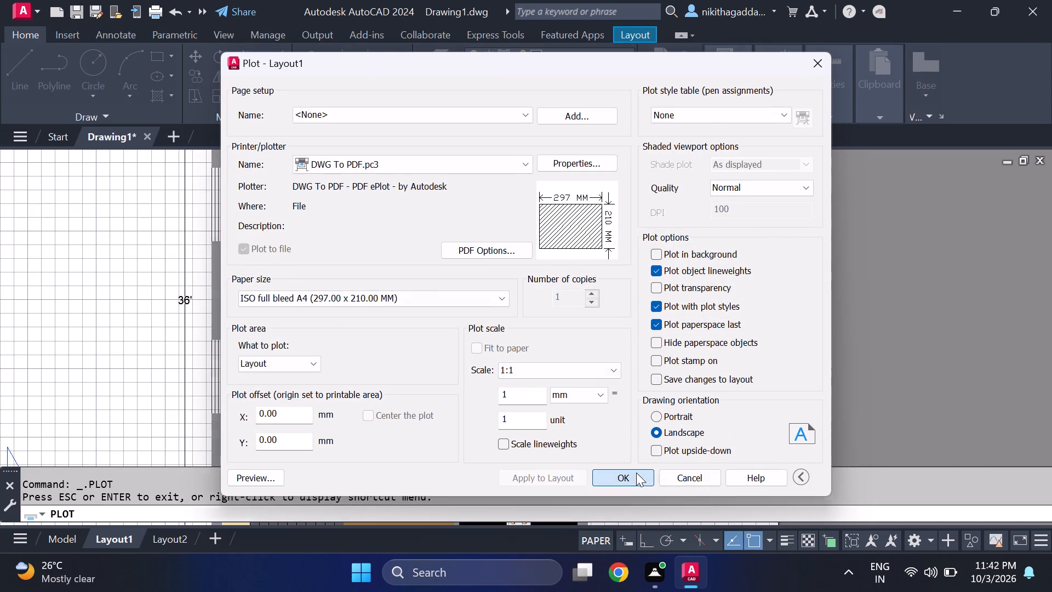
click(758, 436)
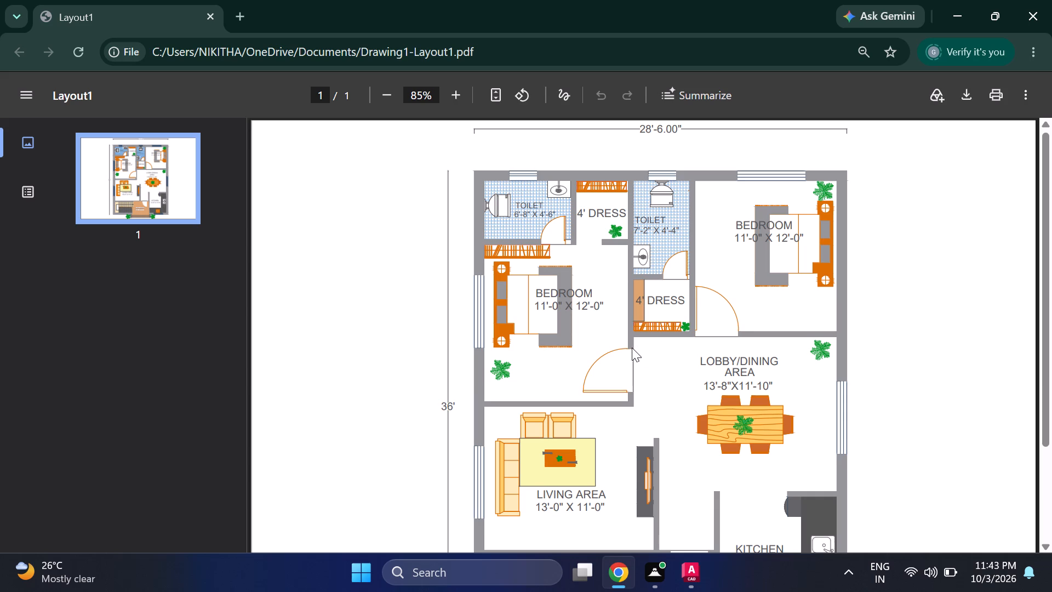
Look over the plotted Layout1 PDF in Chrome, checking the rooms and the living area's coffee-table surround.
scroll(630, 352, down, 6)
scroll(634, 372, up, 3)
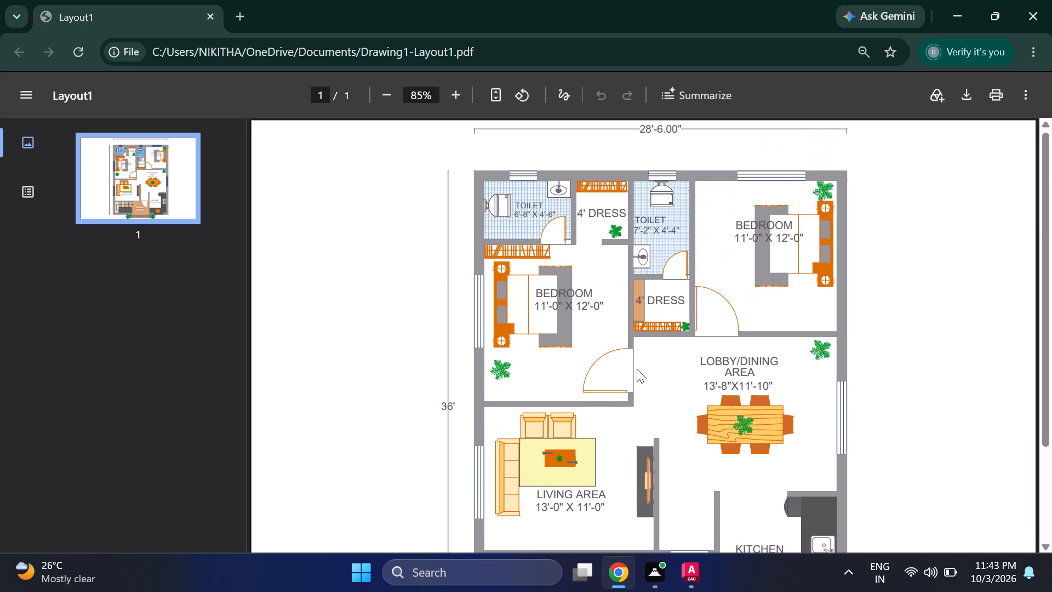
scroll(636, 372, down, 3)
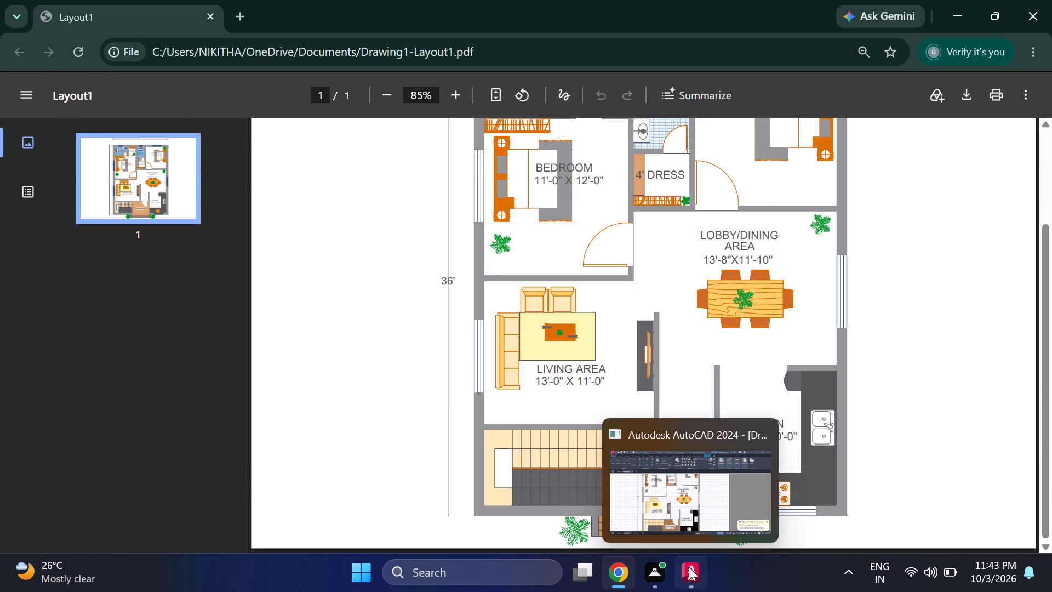
Switch back to AutoCAD and return from Layout1 to model space.
click(695, 504)
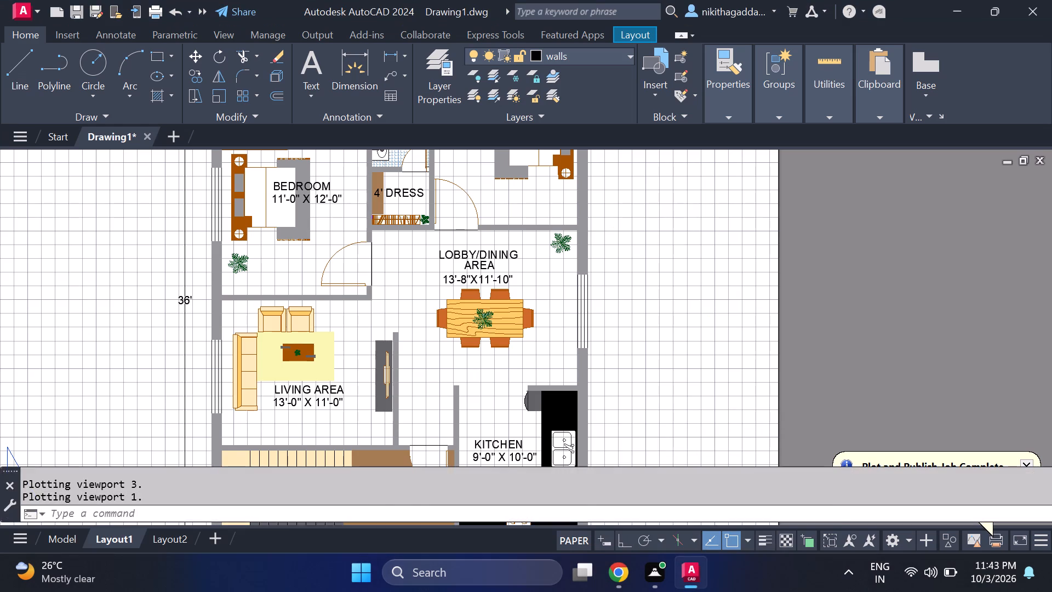
scroll(486, 395, down, 3)
scroll(414, 389, up, 2)
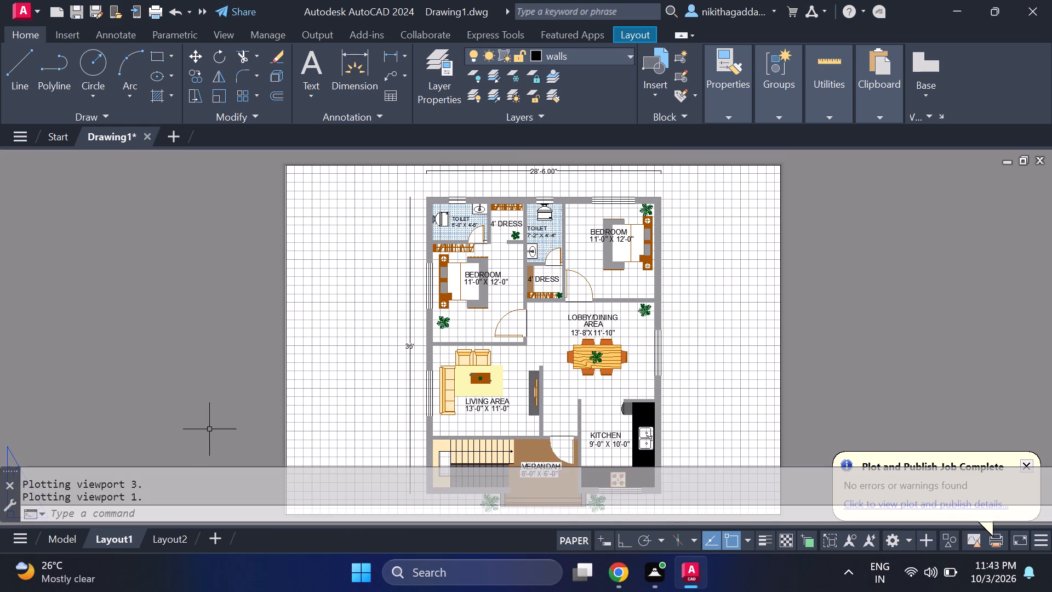
click(78, 534)
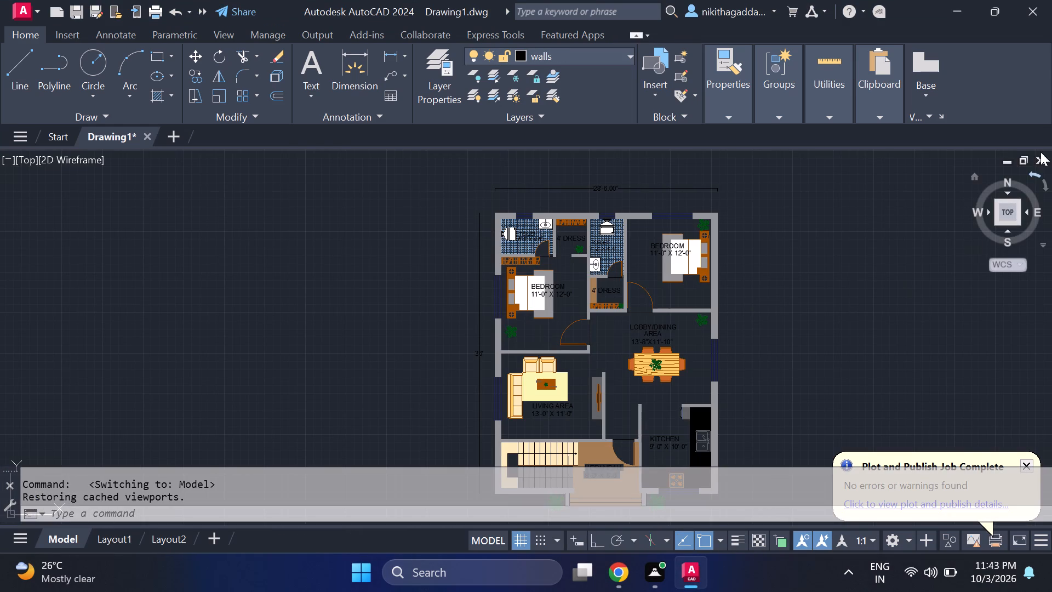
Exit AutoCAD and choose to save the changes to Drawing1.dwg.
click(1034, 14)
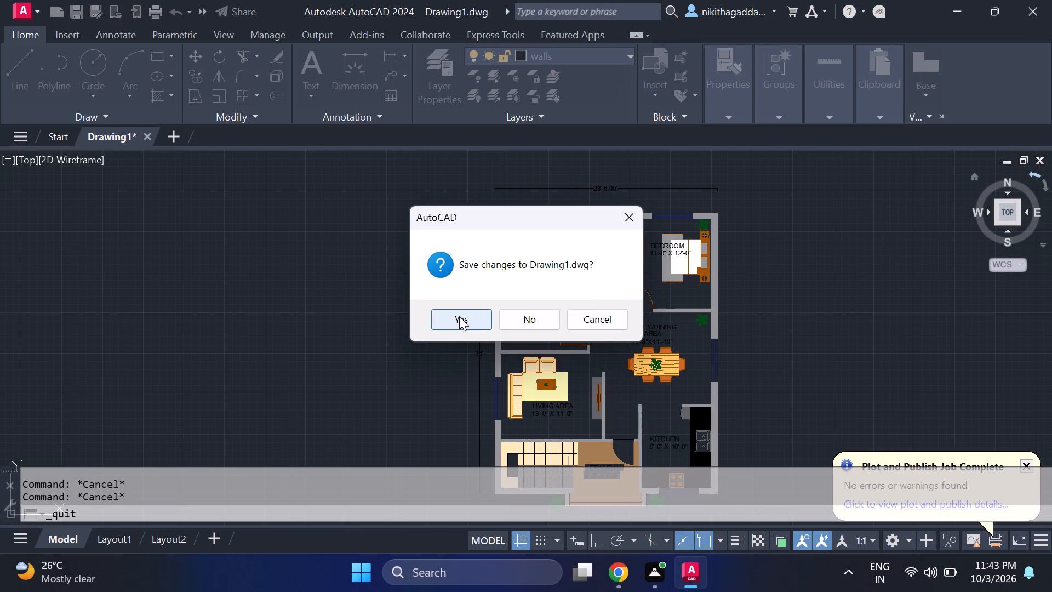
click(459, 316)
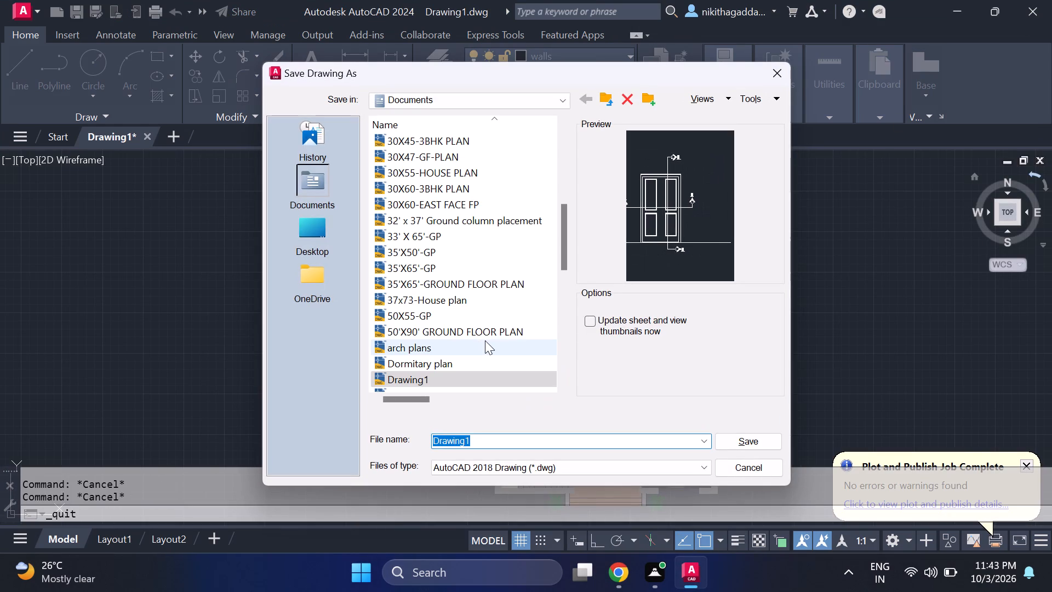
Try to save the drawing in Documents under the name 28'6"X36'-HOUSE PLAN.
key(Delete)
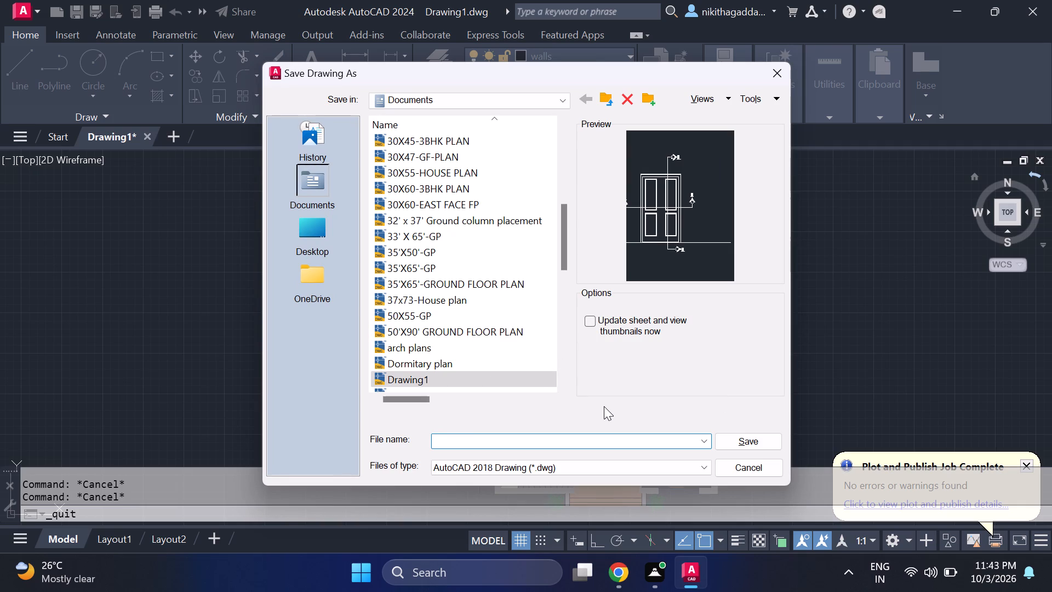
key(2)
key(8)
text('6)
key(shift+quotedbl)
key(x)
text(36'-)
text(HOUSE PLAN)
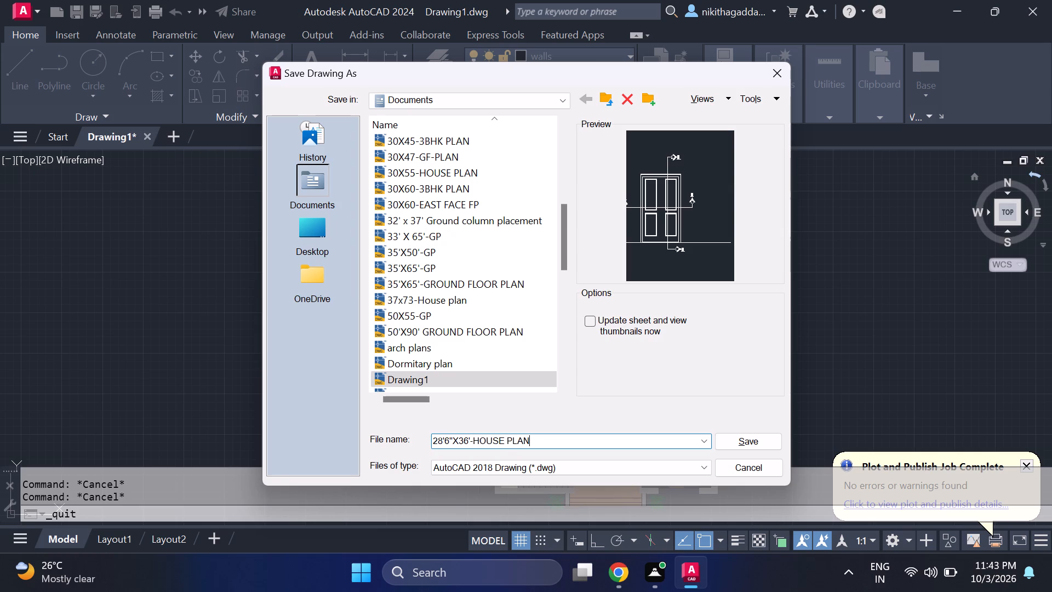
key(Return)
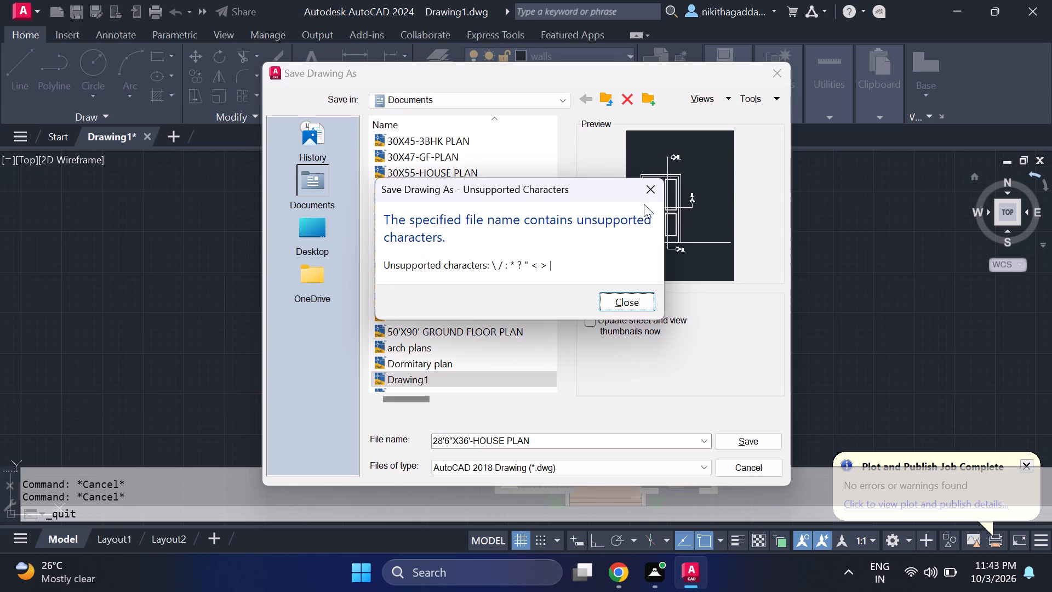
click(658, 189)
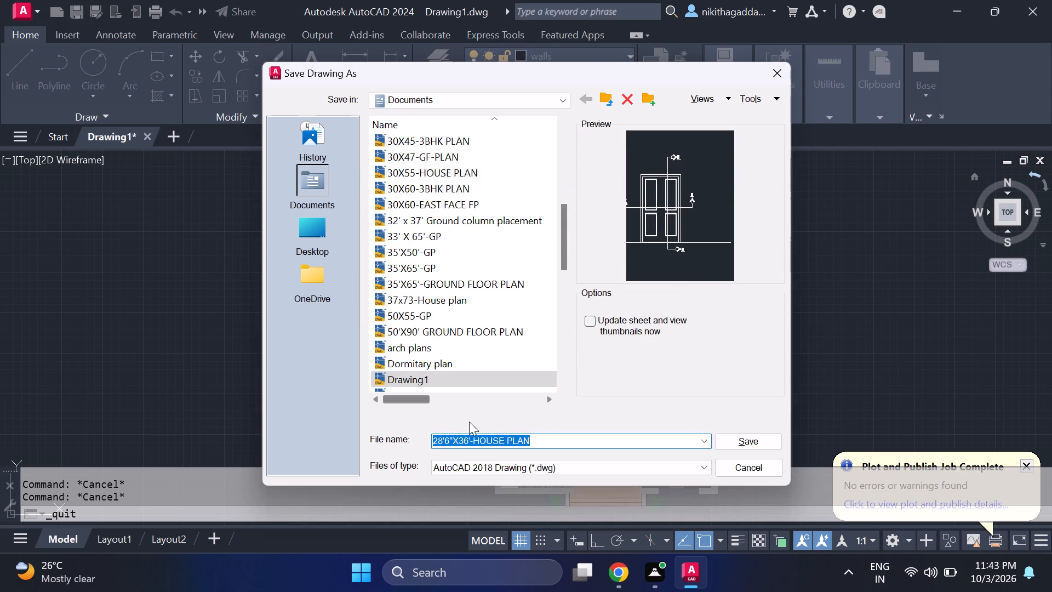
Change the file name to 2BHK-HOUSE PLAN and save the drawing in Documents as an AutoCAD 2018 drawing.
scroll(459, 449, up, 2)
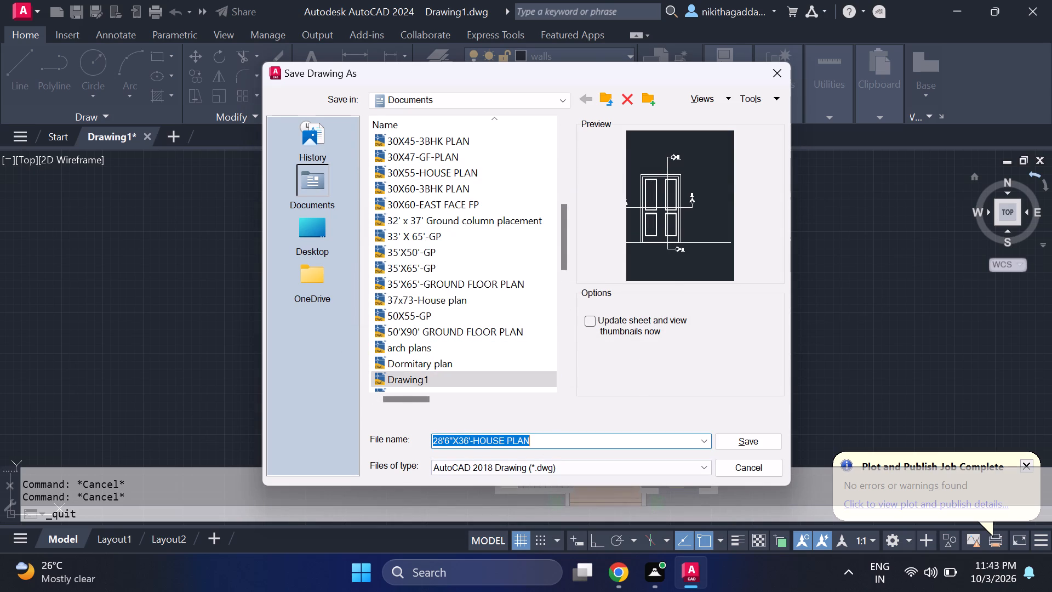
click(474, 440)
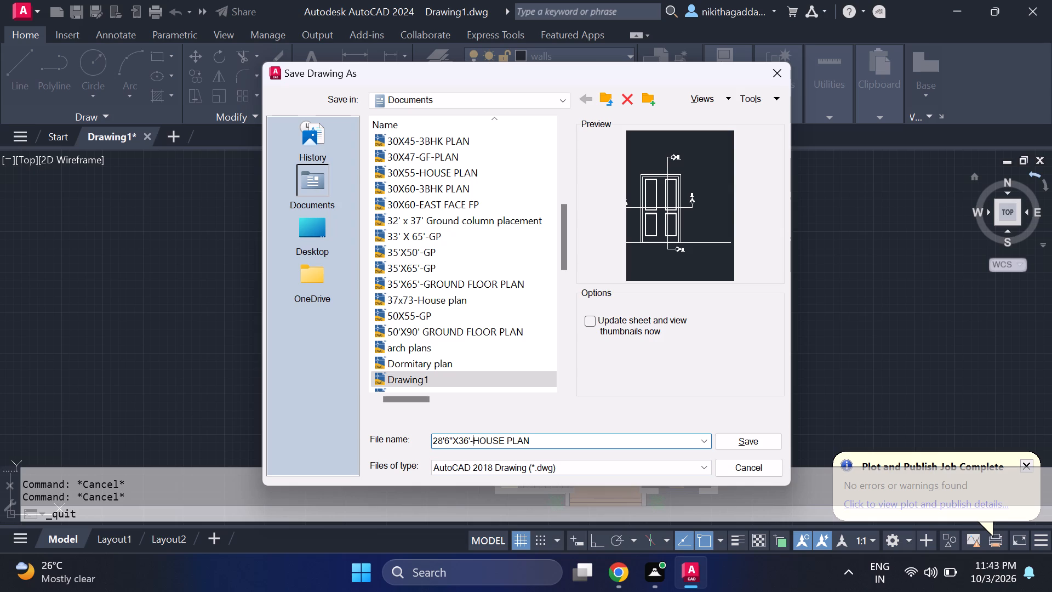
key(BackSpace)
key(BackSpace)
key(BackSpace)
key(BackSpace)
key(BackSpace)
key(BackSpace)
key(BackSpace)
key(BackSpace)
key(BackSpace)
key(BackSpace)
key(BackSpace)
key(BackSpace)
key(BackSpace)
key(BackSpace)
key(BackSpace)
key(BackSpace)
key(BackSpace)
text(2BHK)
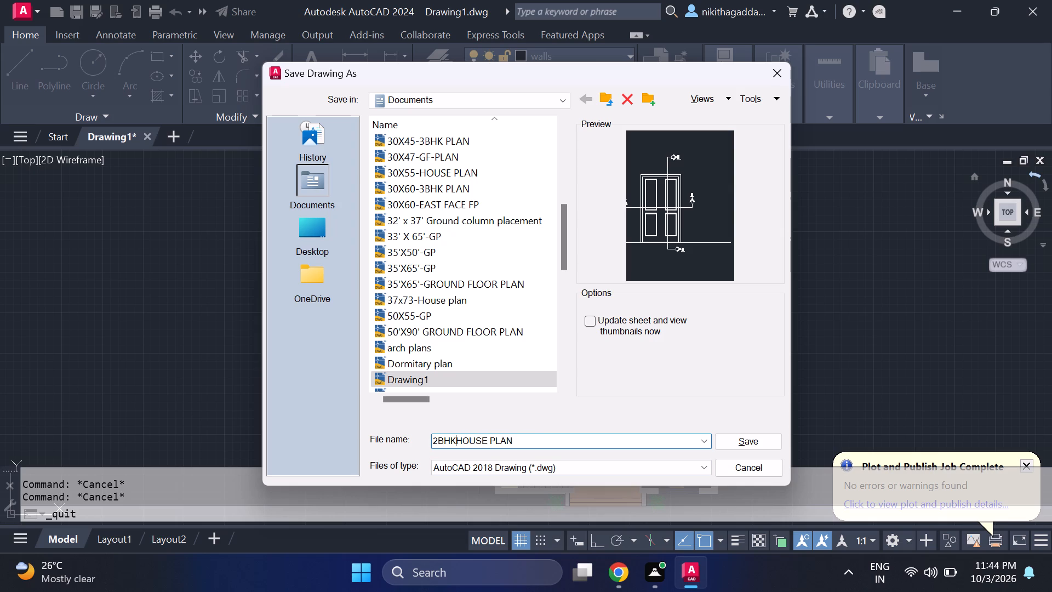
key(minus)
click(721, 441)
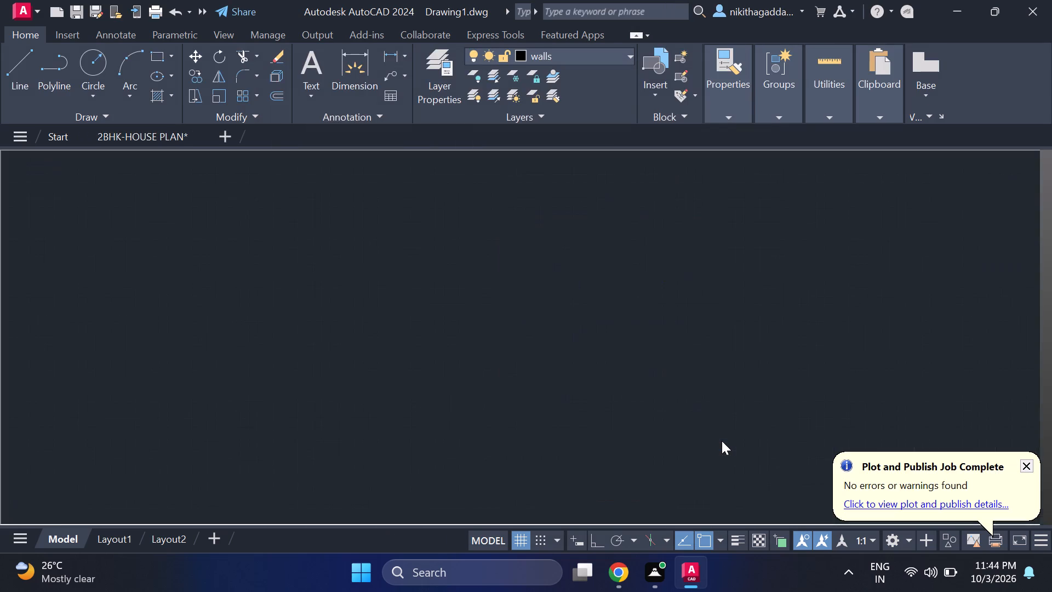
Look over the plotted Layout1 floor plan PDF in Chrome, from the bedrooms down to the verandah.
scroll(751, 356, down, 3)
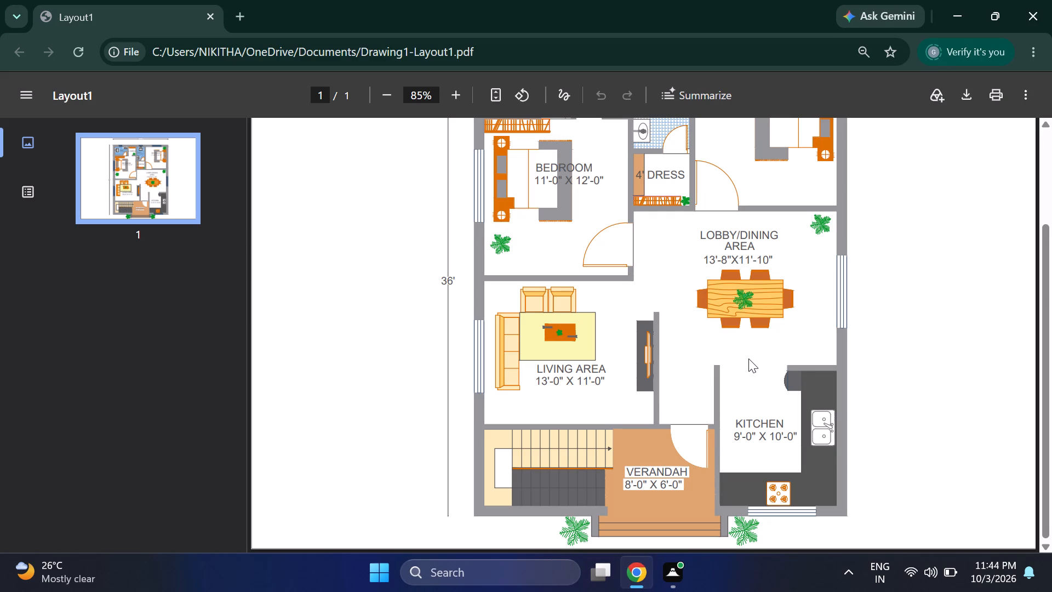
scroll(744, 355, up, 4)
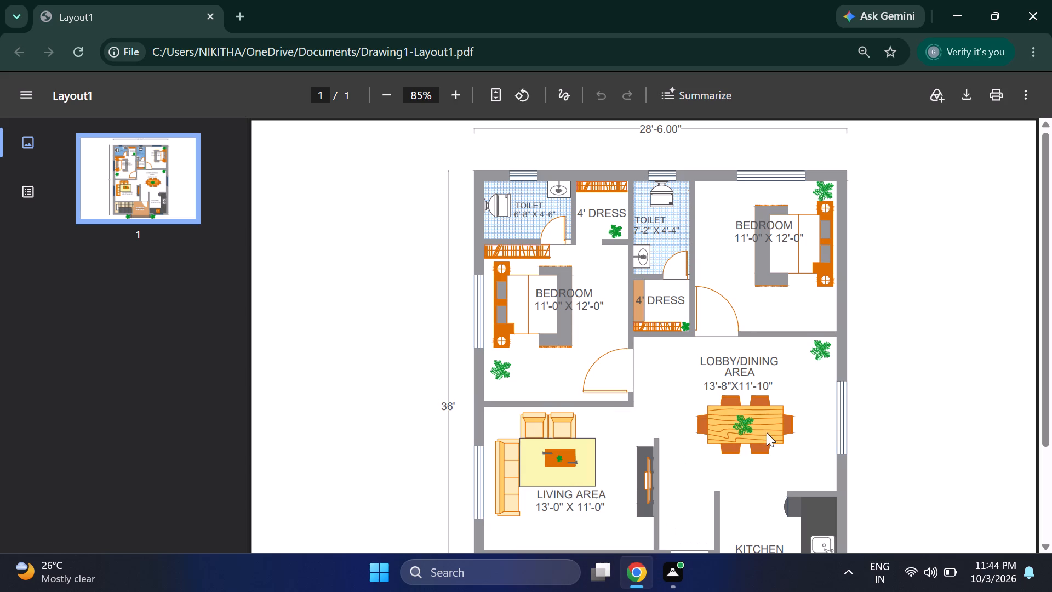
scroll(761, 389, down, 3)
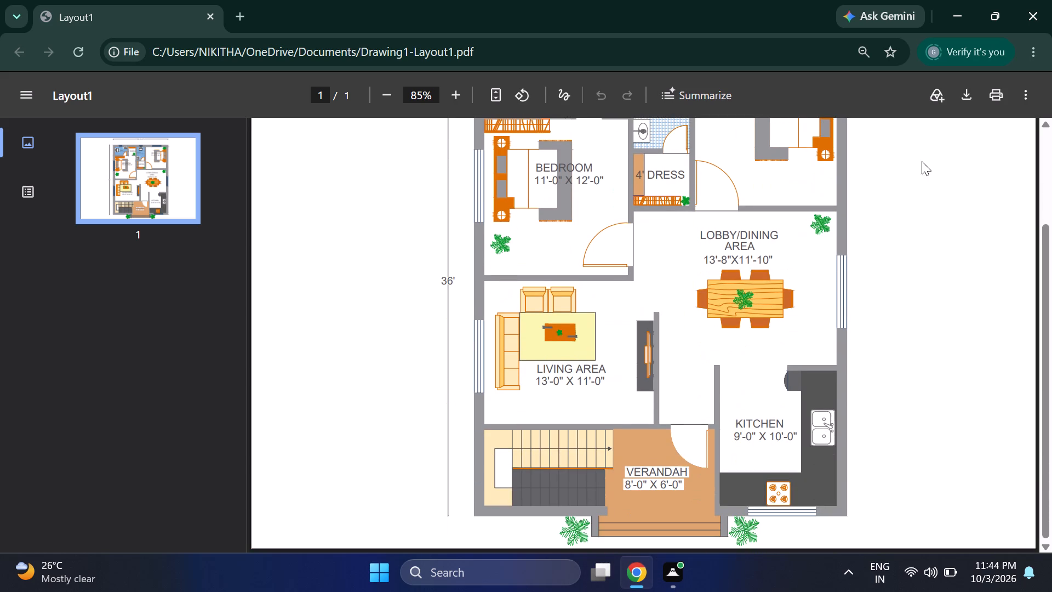
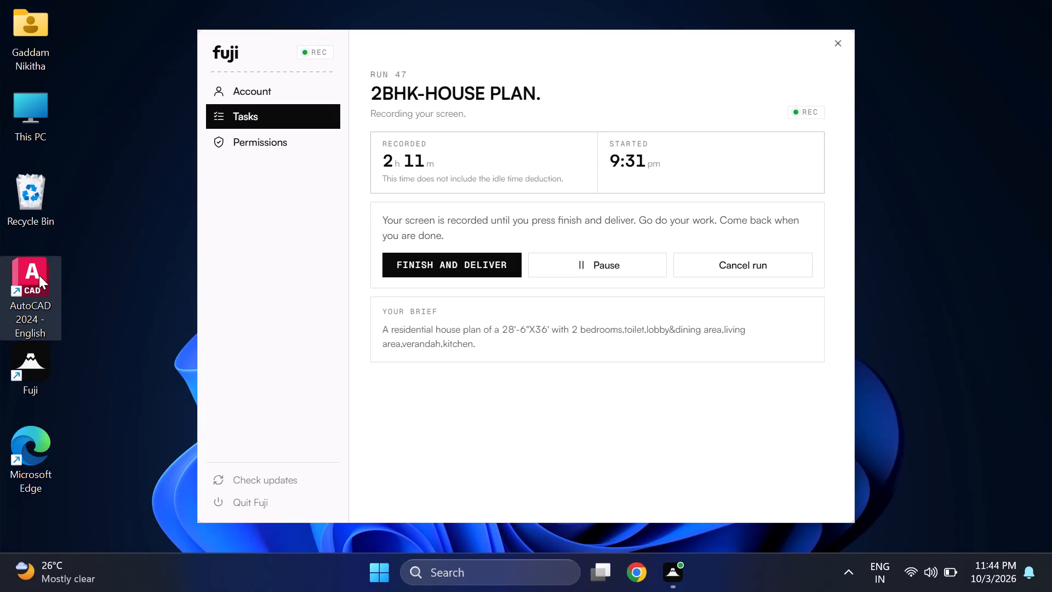
Launch AutoCAD 2024 again from the desktop.
double_click(41, 274)
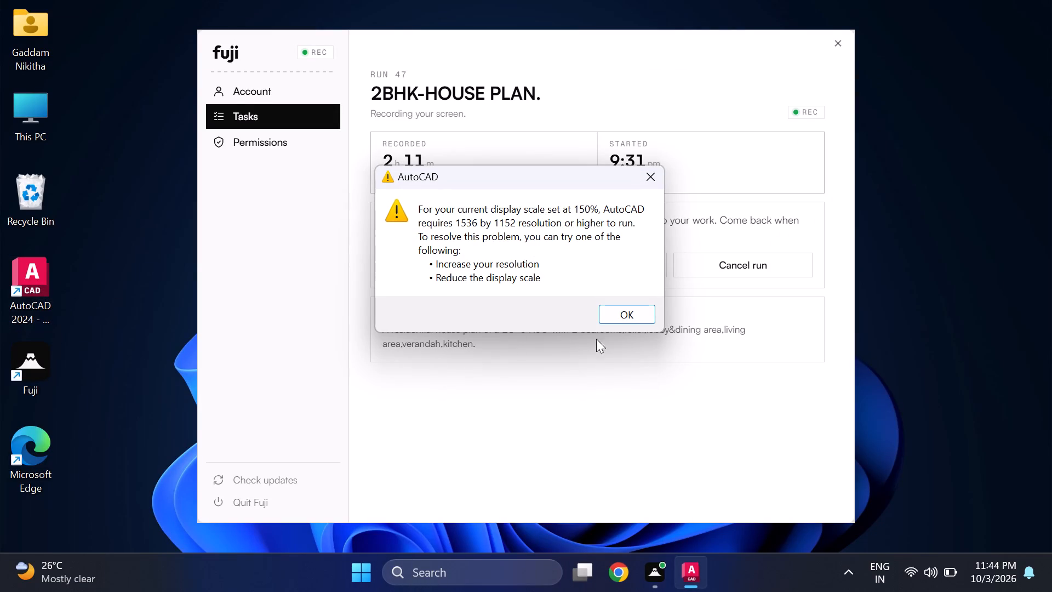
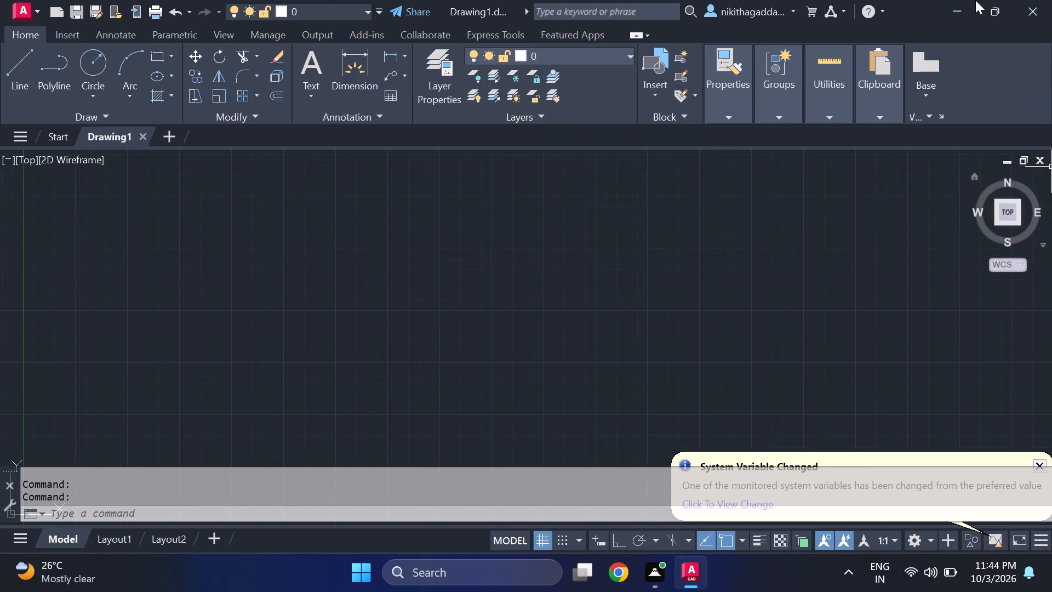
Open the existing 2BHK-HOUSE PLAN drawing from the Documents folder.
click(14, 127)
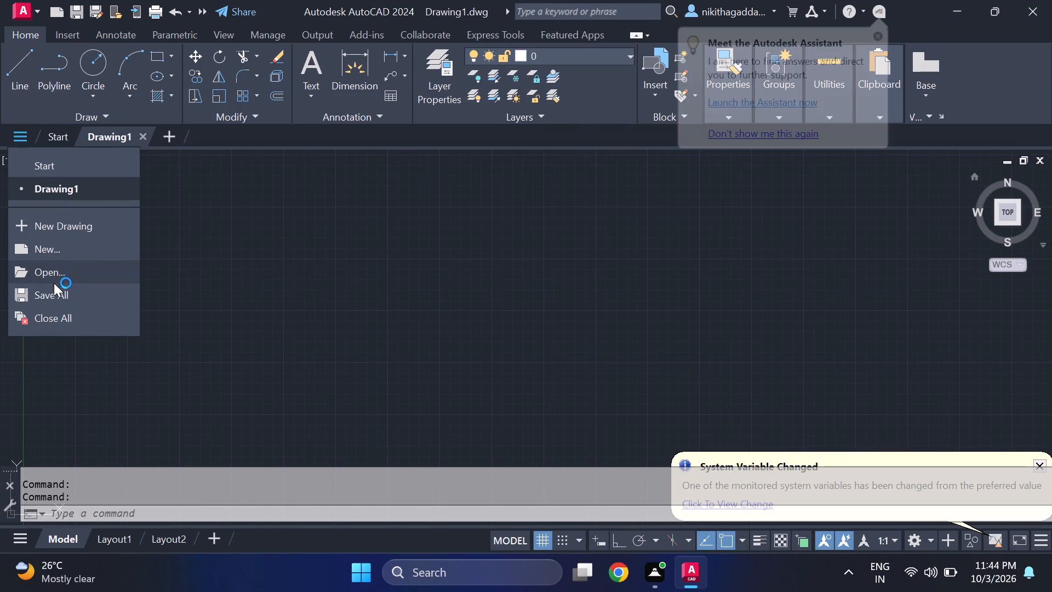
click(58, 276)
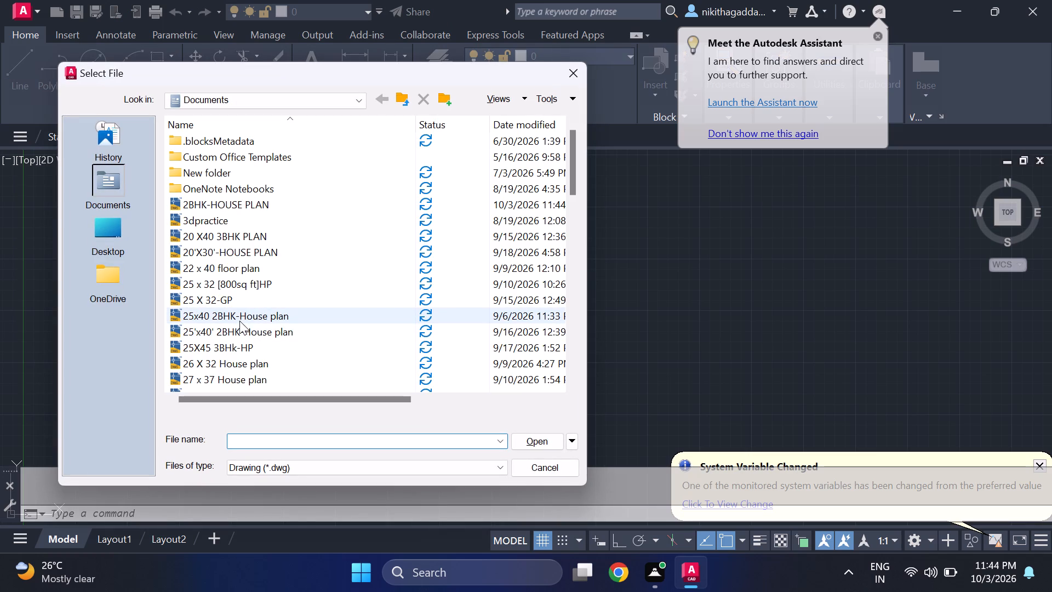
scroll(222, 322, down, 2)
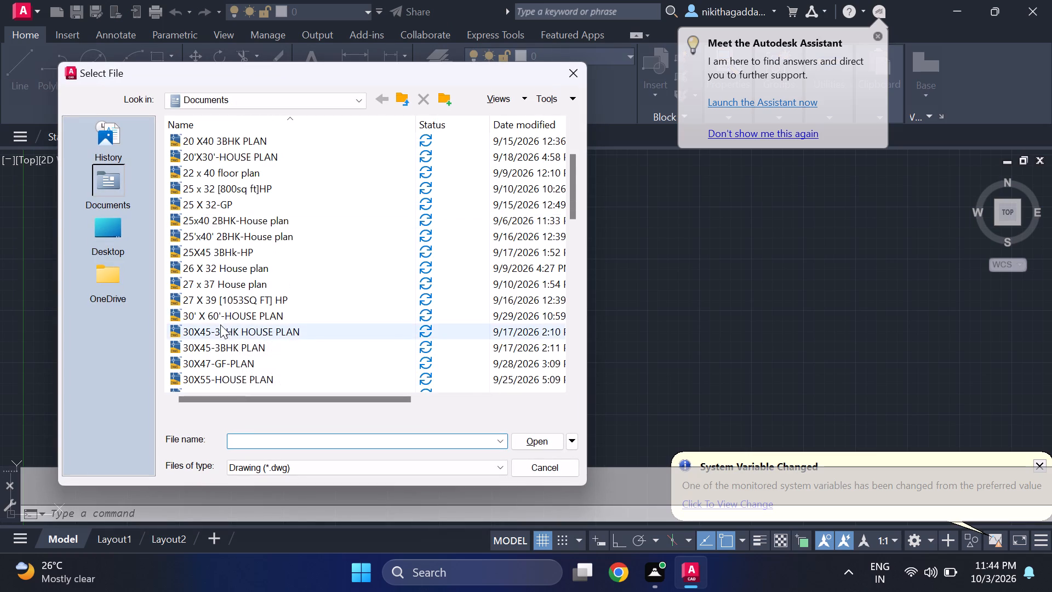
scroll(220, 327, down, 8)
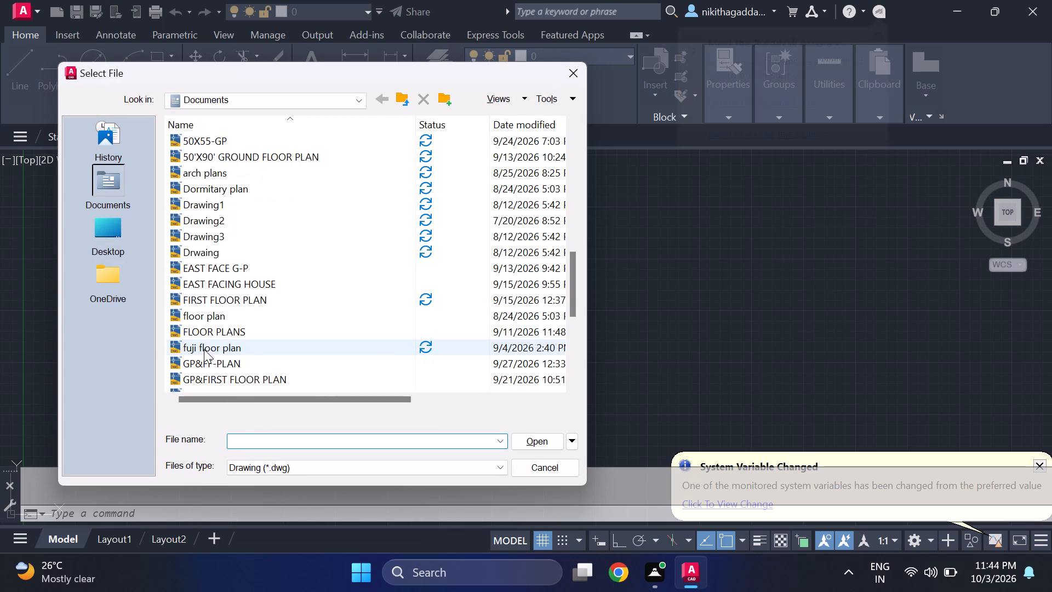
scroll(207, 340, down, 5)
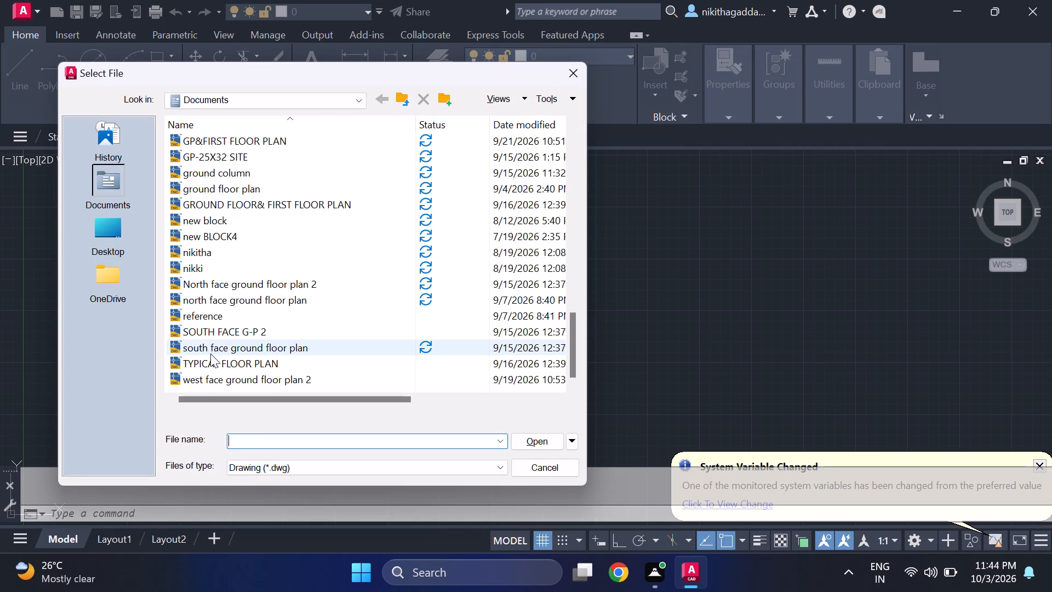
scroll(278, 218, up, 7)
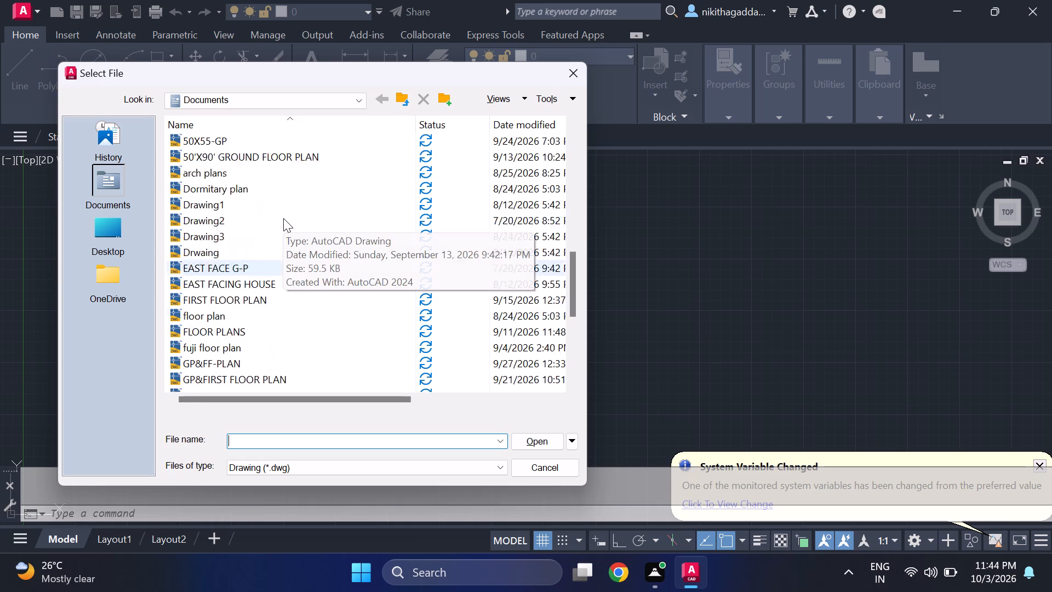
scroll(283, 218, up, 14)
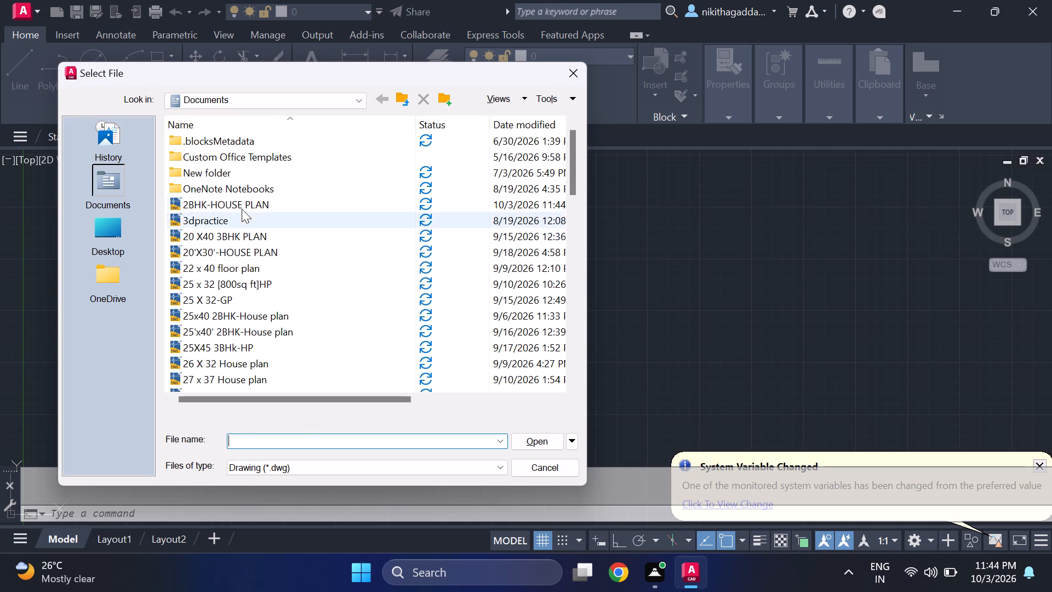
click(242, 202)
click(529, 443)
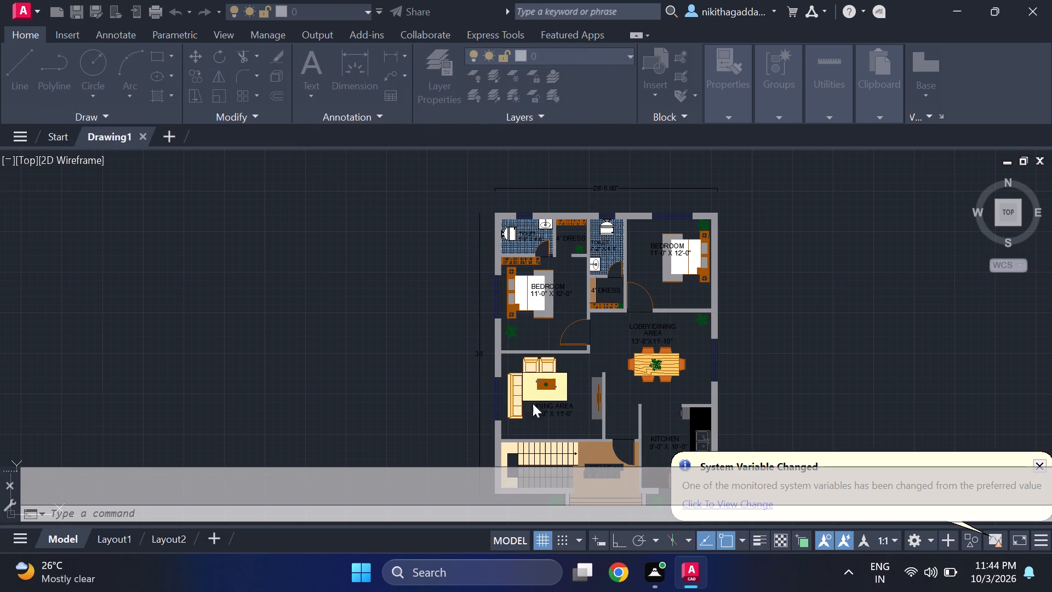
Switch to the Layout1 sheet and check its page setup details without modifying them.
scroll(528, 386, down, 2)
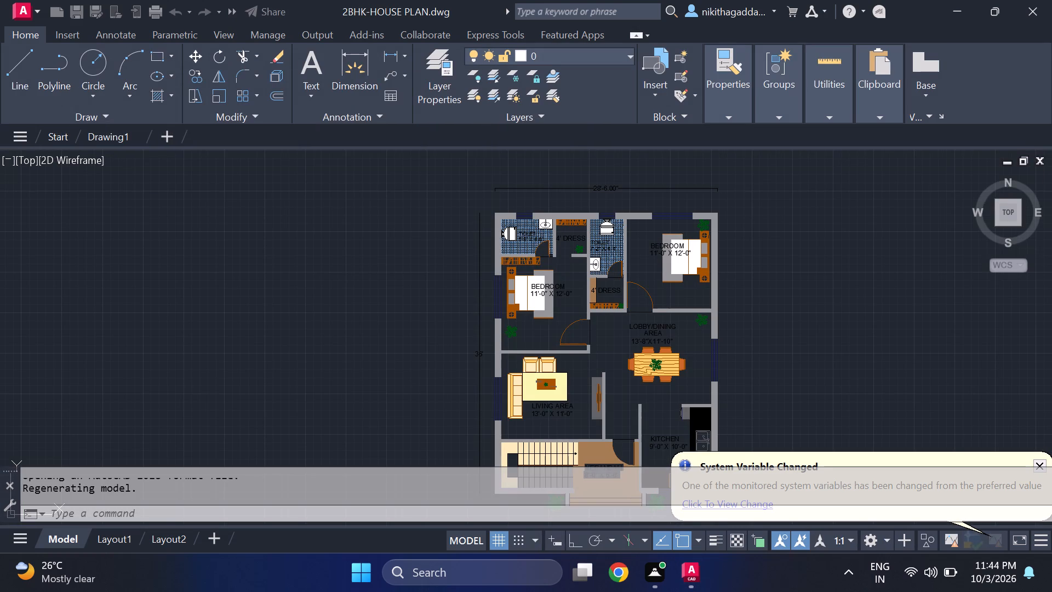
click(112, 533)
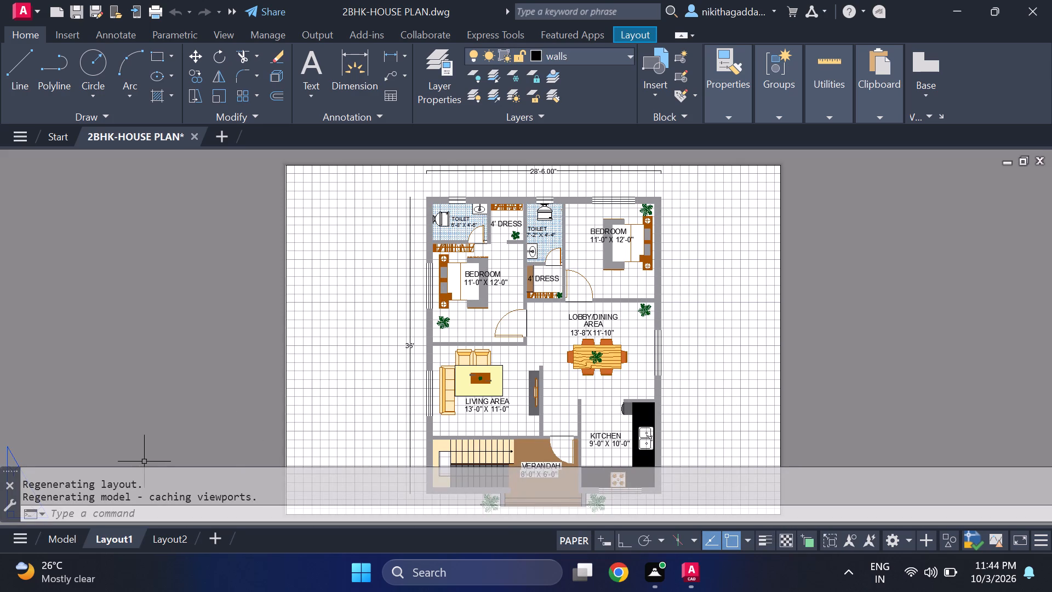
right_click(101, 533)
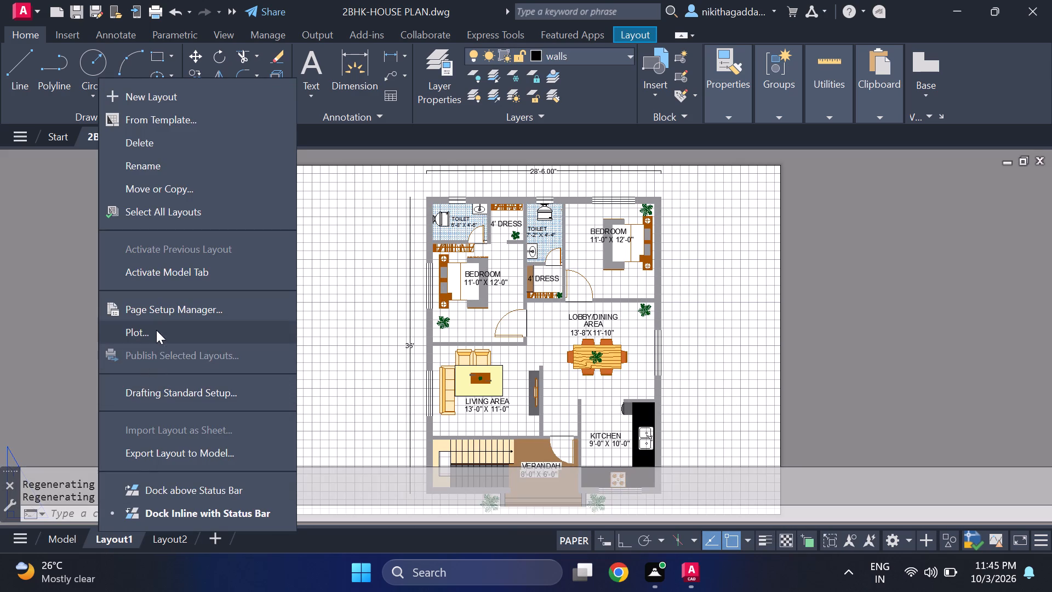
click(168, 310)
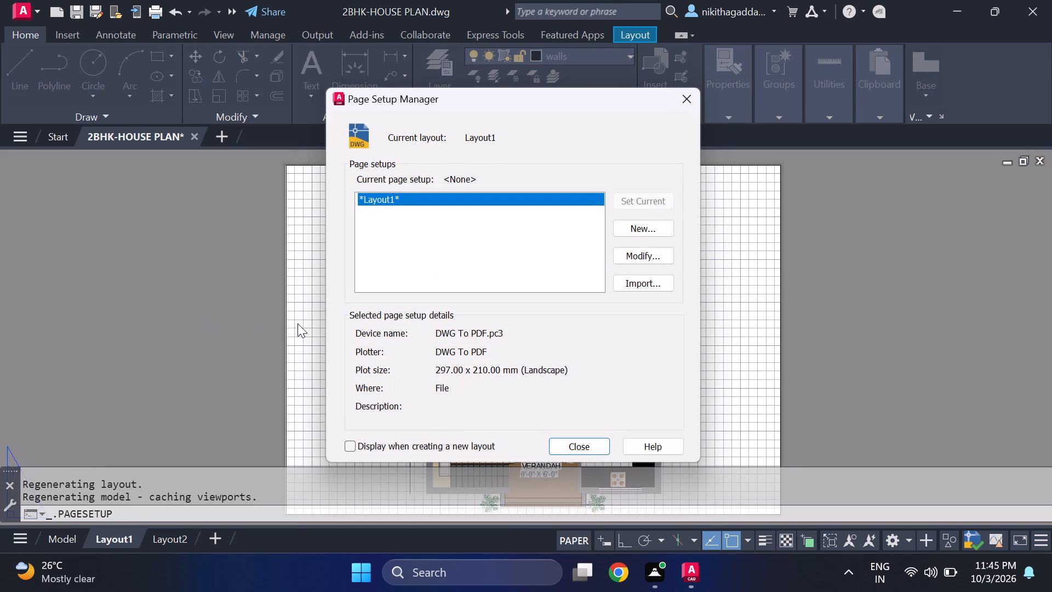
click(574, 446)
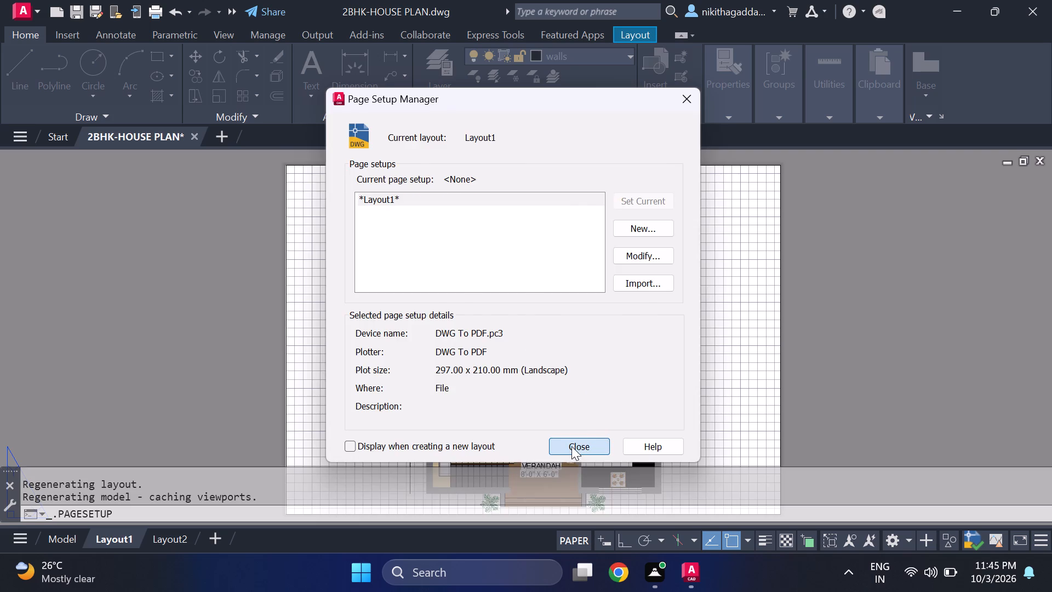
Plot Layout1 to PDF, saving it as 2BHK-HOUSE PLAN-Layout1 in Documents, and close the PDF once it opens.
right_click(100, 545)
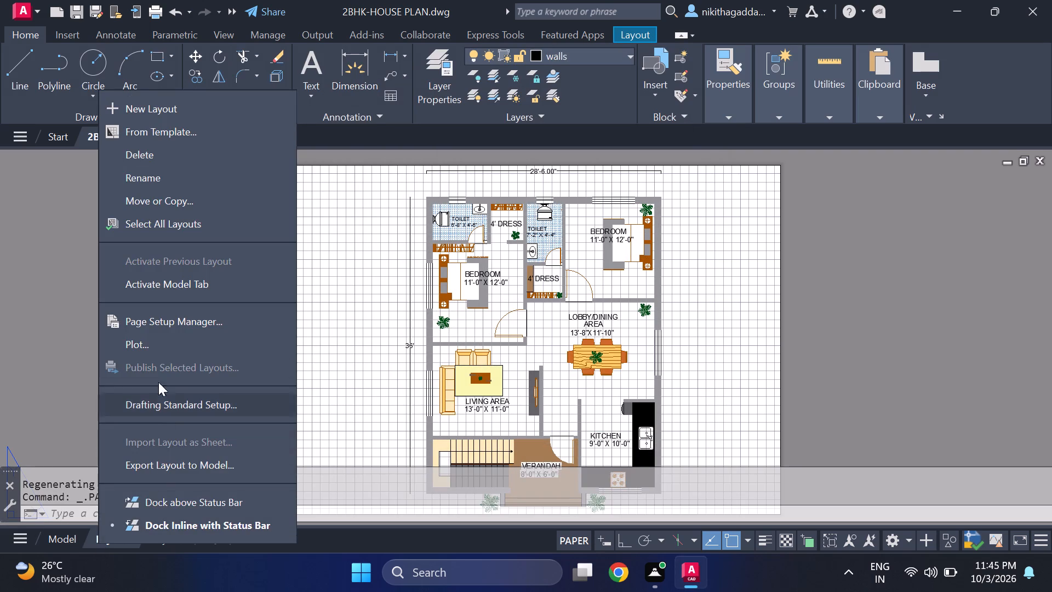
click(148, 341)
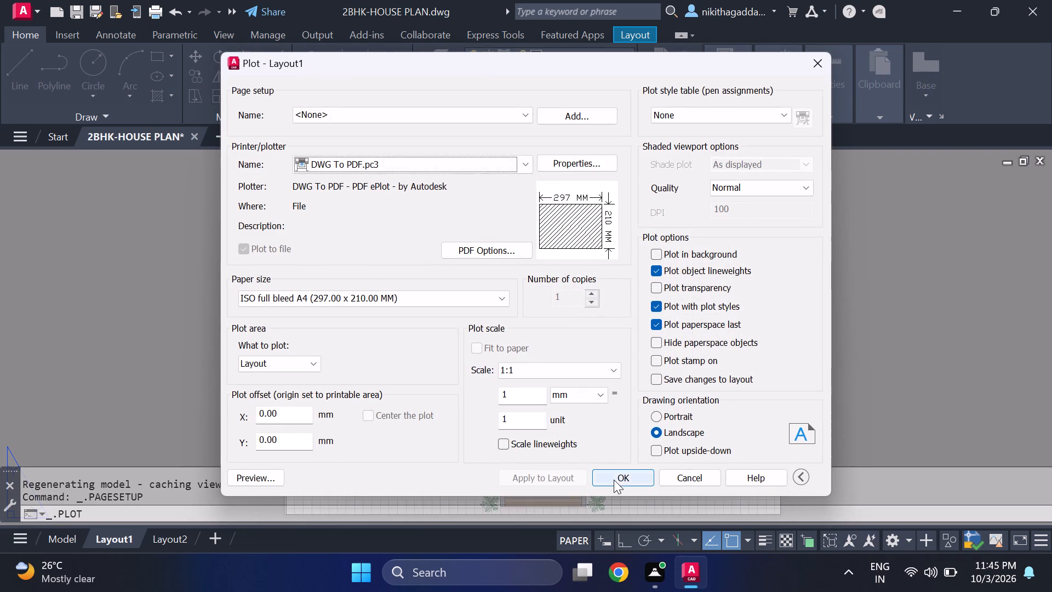
click(614, 480)
click(760, 439)
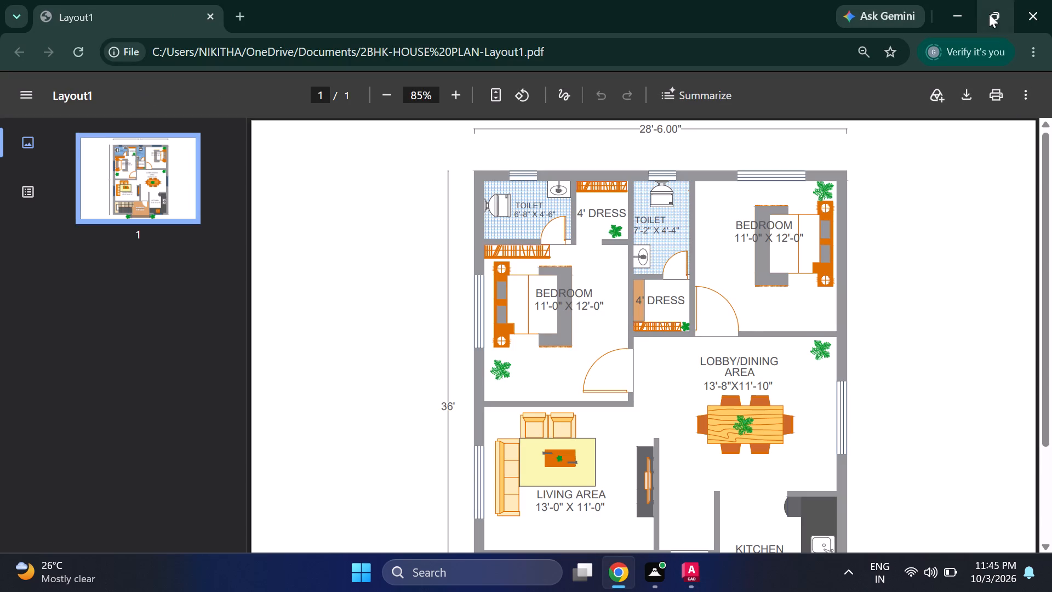
click(1022, 4)
Quit the CAD program and save the changes to the 2BHK-HOUSE PLAN drawing.
click(1027, 4)
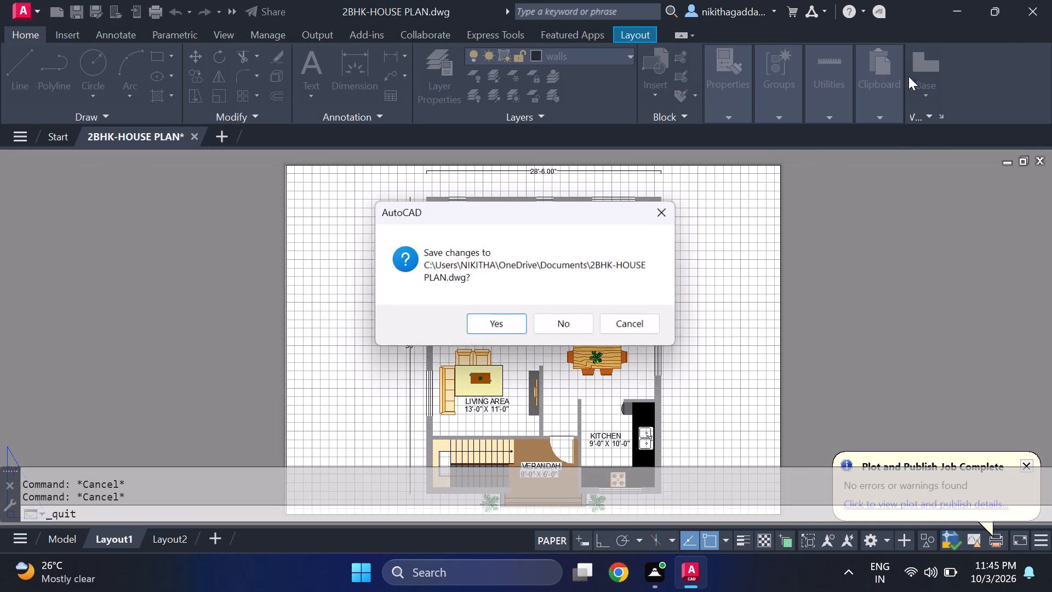
click(511, 319)
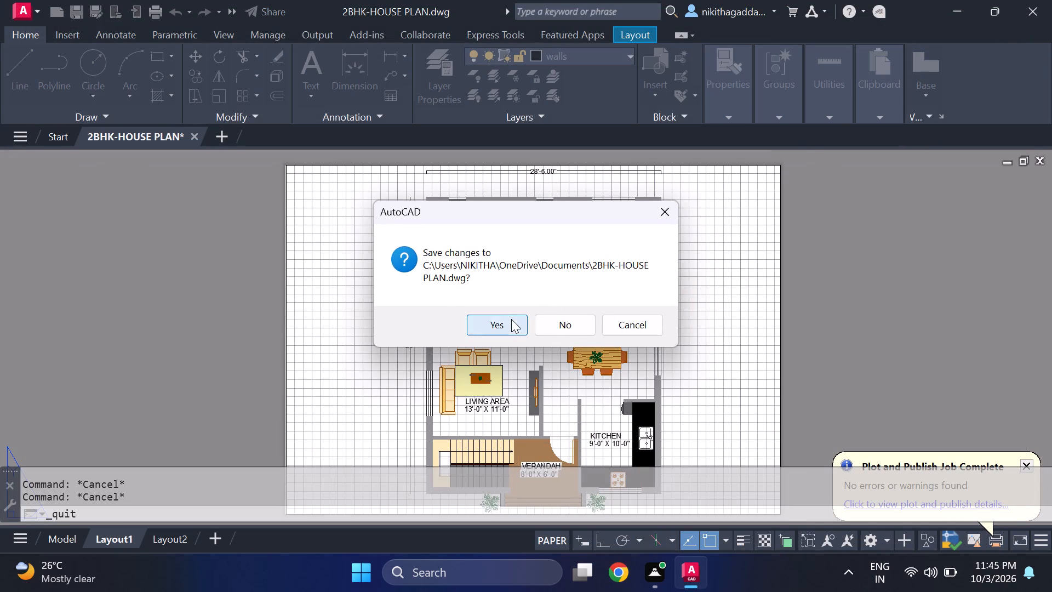